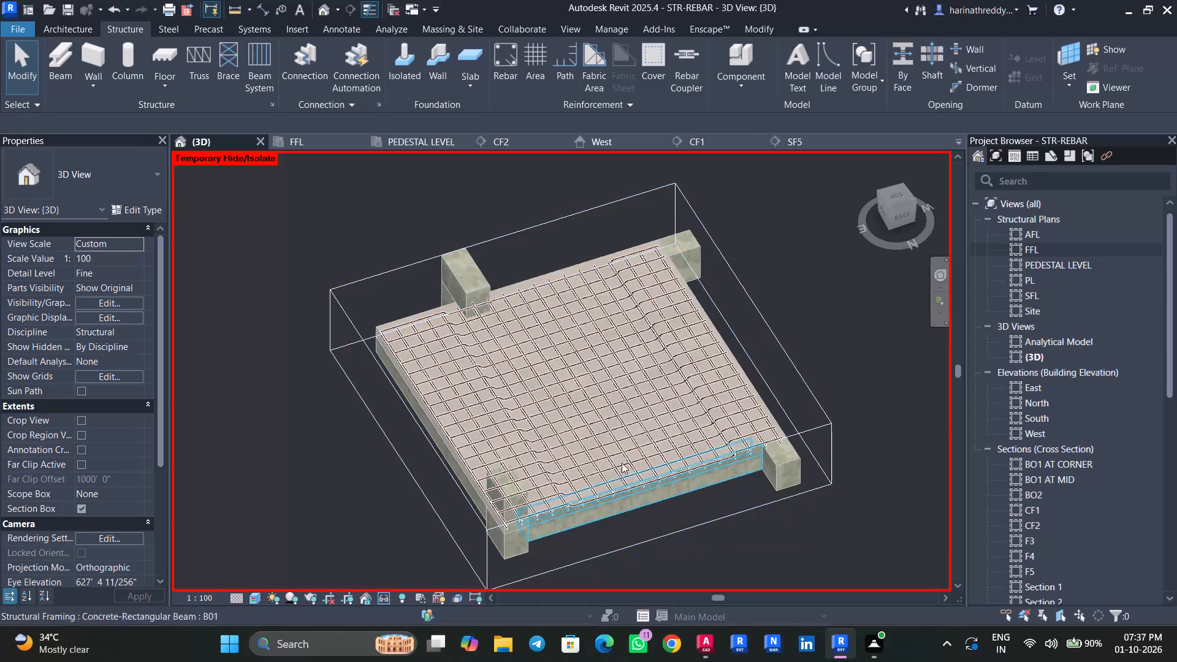
# In the FFL plan, draw a cross section running north-south through the middle of the reinforced floor slab, looking east.
pyautogui.scroll(4, 505, 249)
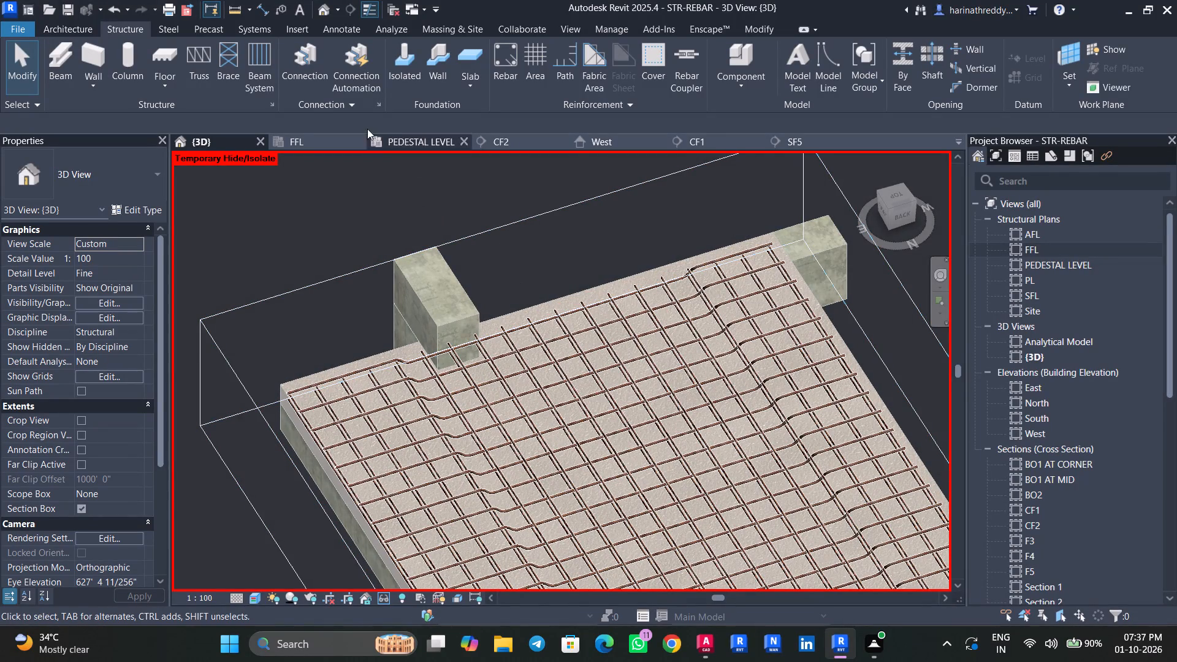
pyautogui.click(313, 143)
pyautogui.press('Escape')
pyautogui.press('Escape')
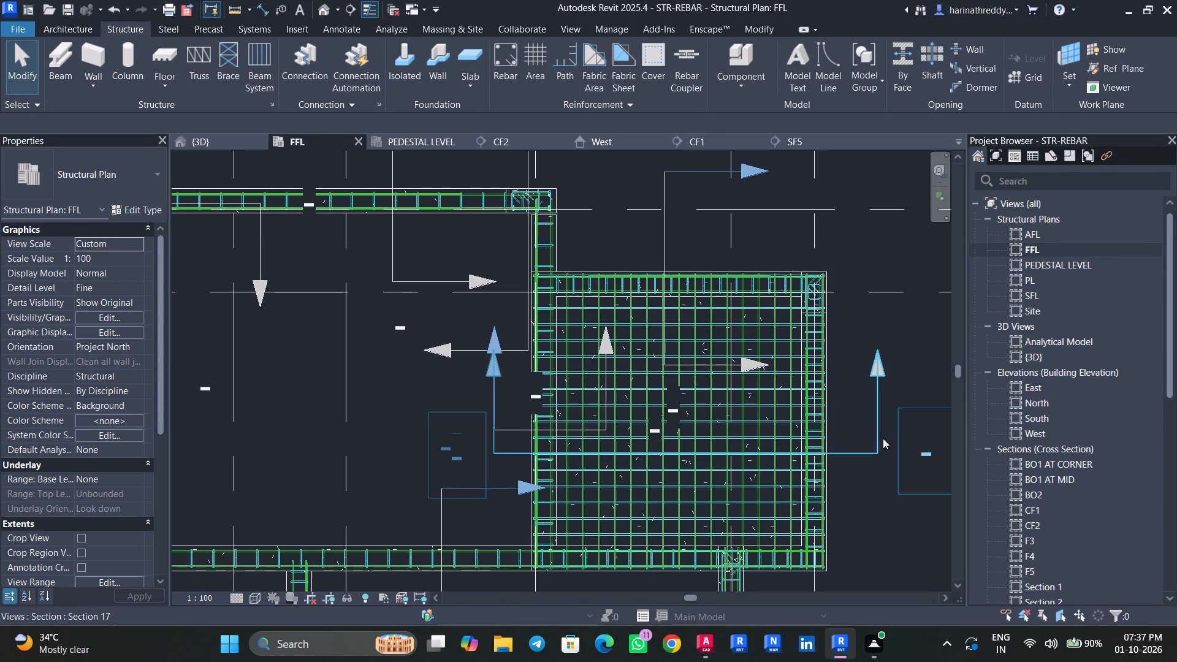
pyautogui.click(346, 12)
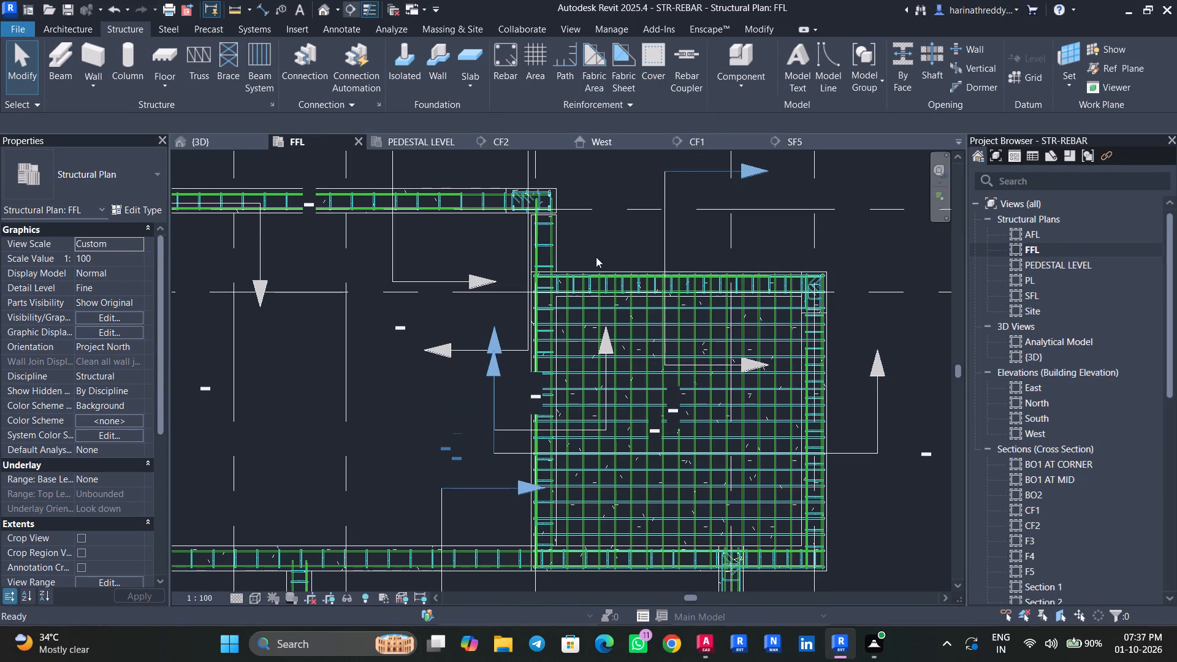
pyautogui.click(682, 225)
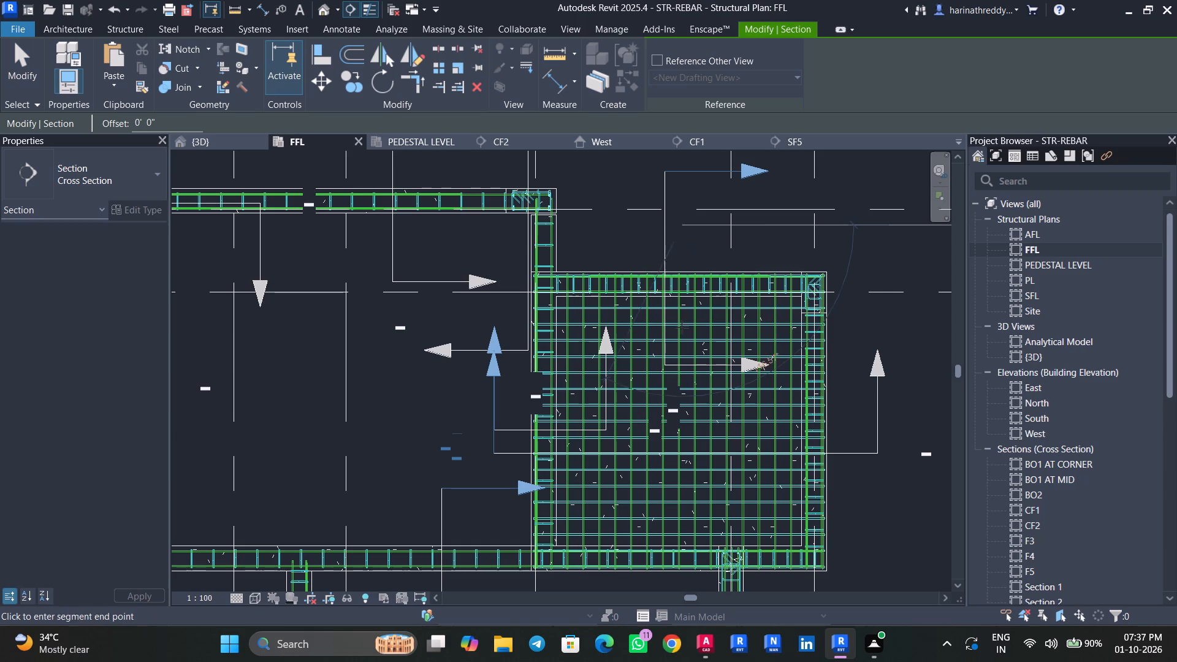
pyautogui.moveTo(685, 557); pyautogui.dragTo(682, 360, button='middle')
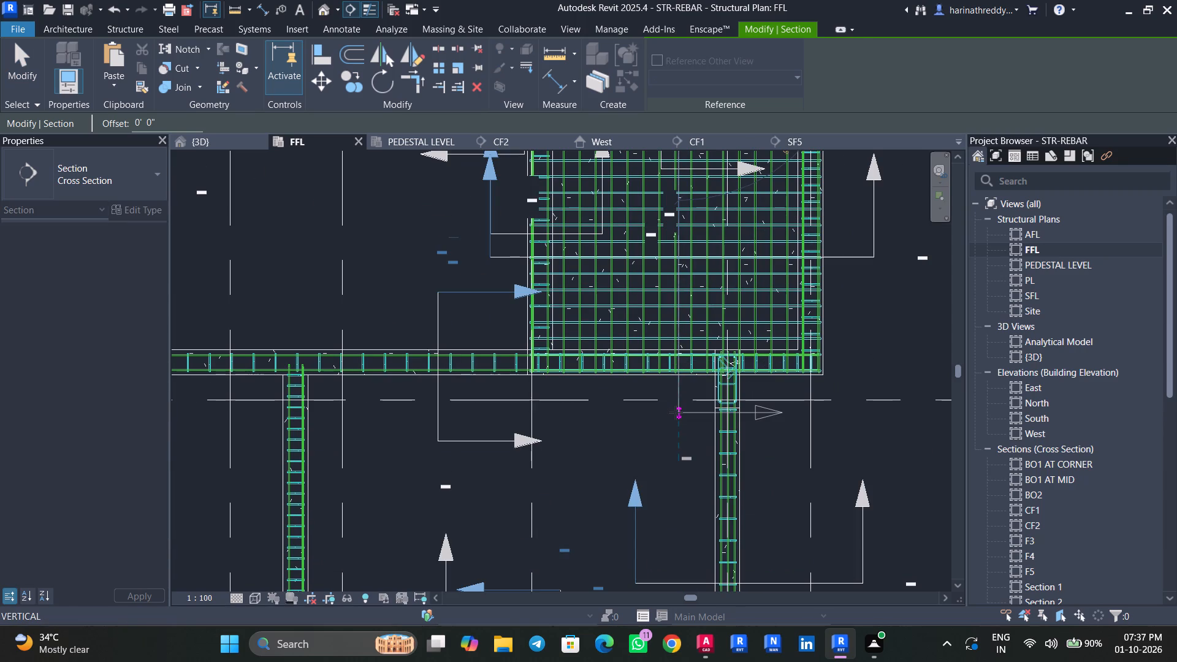
pyautogui.click(676, 413)
pyautogui.press('Escape')
pyautogui.press('Escape')
pyautogui.press('Escape')
# Open the view of the new section through the FFL slab.
pyautogui.click(677, 392)
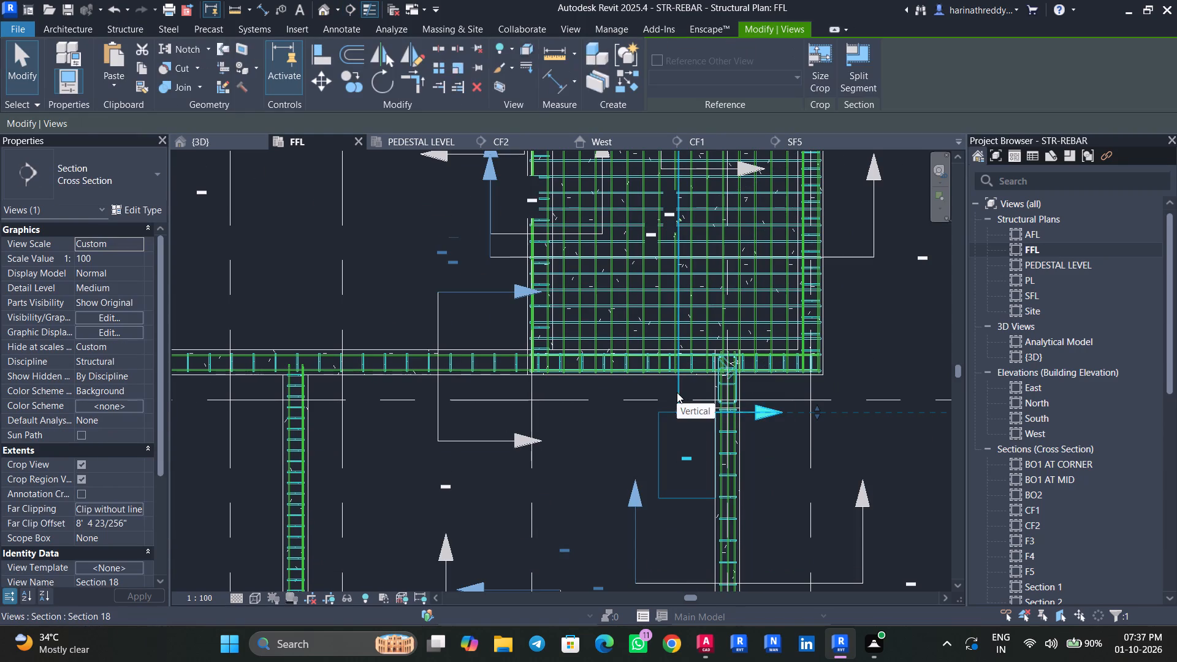
pyautogui.rightClick(676, 393)
pyautogui.click(735, 275)
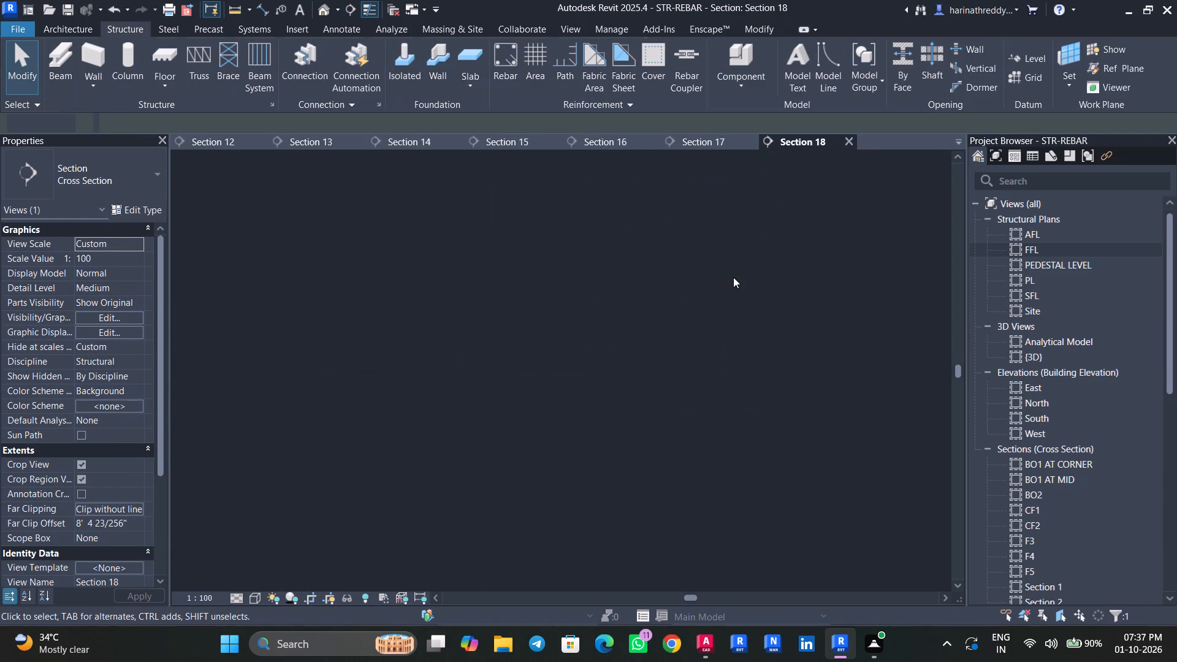
# Temporarily hide the lower-level members, the grids and the columns in the section view, keeping the FFL slab.
pyautogui.scroll(8, 549, 392)
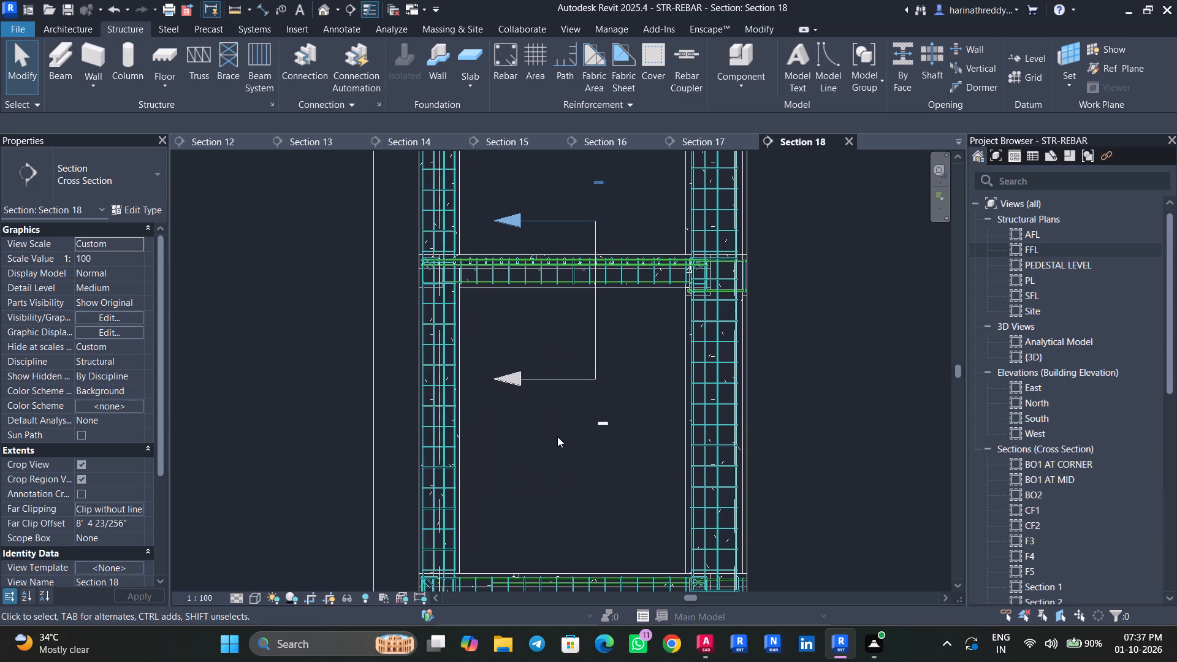
pyautogui.moveTo(557, 436); pyautogui.dragTo(580, 328, button='middle')
pyautogui.scroll(-5, 578, 334)
pyautogui.moveTo(779, 485); pyautogui.dragTo(549, 422)
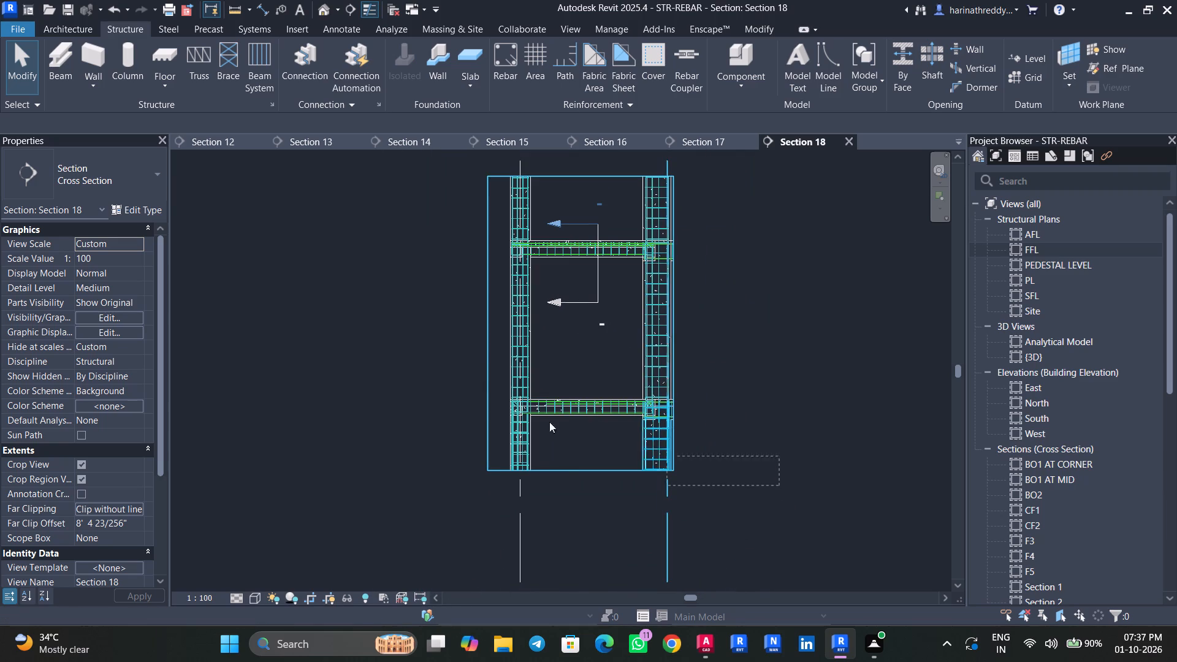
pyautogui.moveTo(549, 422); pyautogui.dragTo(462, 319)
pyautogui.write('HH')
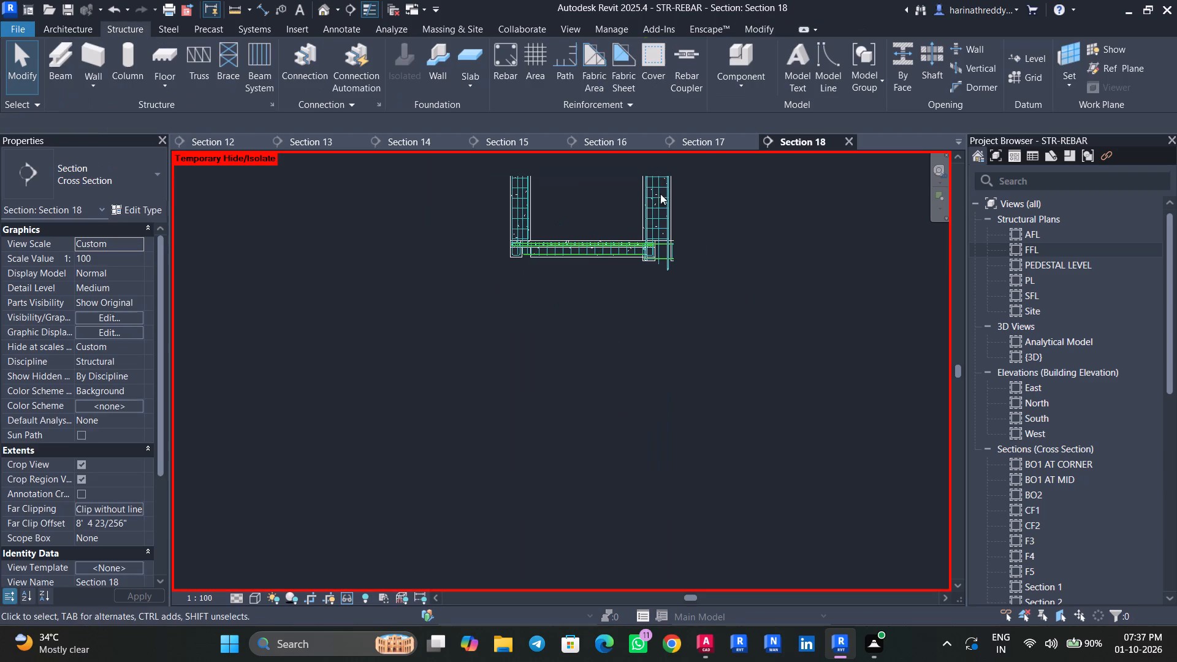
pyautogui.moveTo(698, 204); pyautogui.dragTo(435, 197)
pyautogui.write('HH')
# Temporarily hide the beams and their rebar under the slab, plus the leftover pieces beyond the slab's end.
pyautogui.scroll(4, 534, 267)
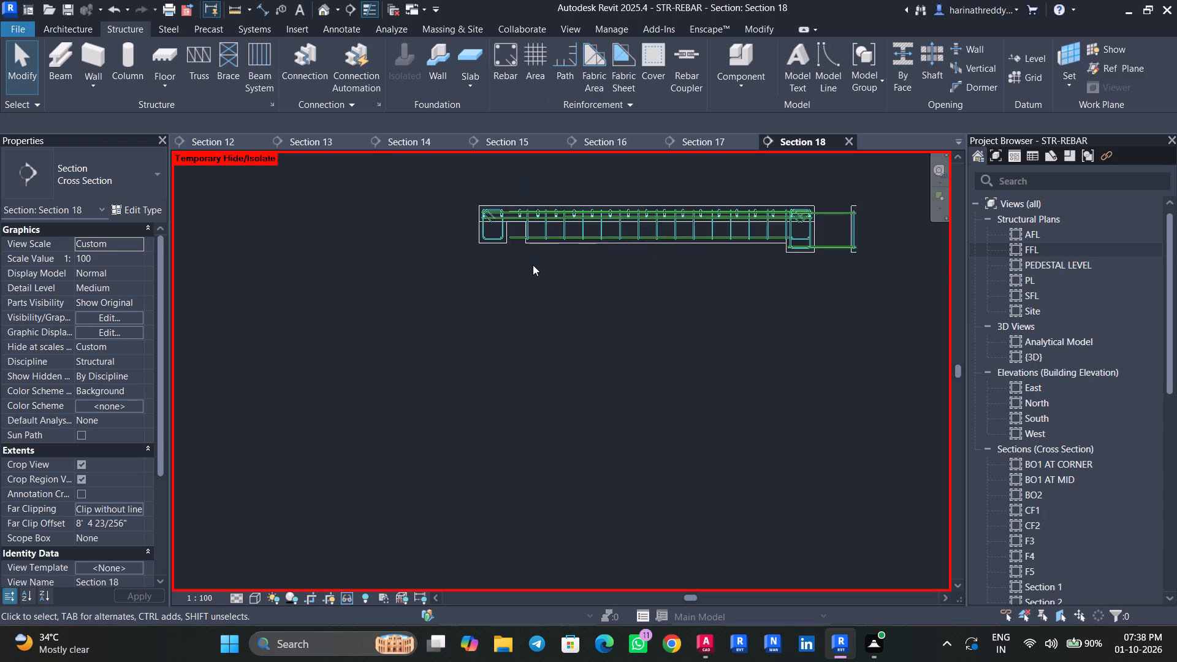
pyautogui.scroll(4, 533, 265)
pyautogui.moveTo(530, 265); pyautogui.dragTo(512, 337, button='middle')
pyautogui.moveTo(916, 340); pyautogui.dragTo(605, 295)
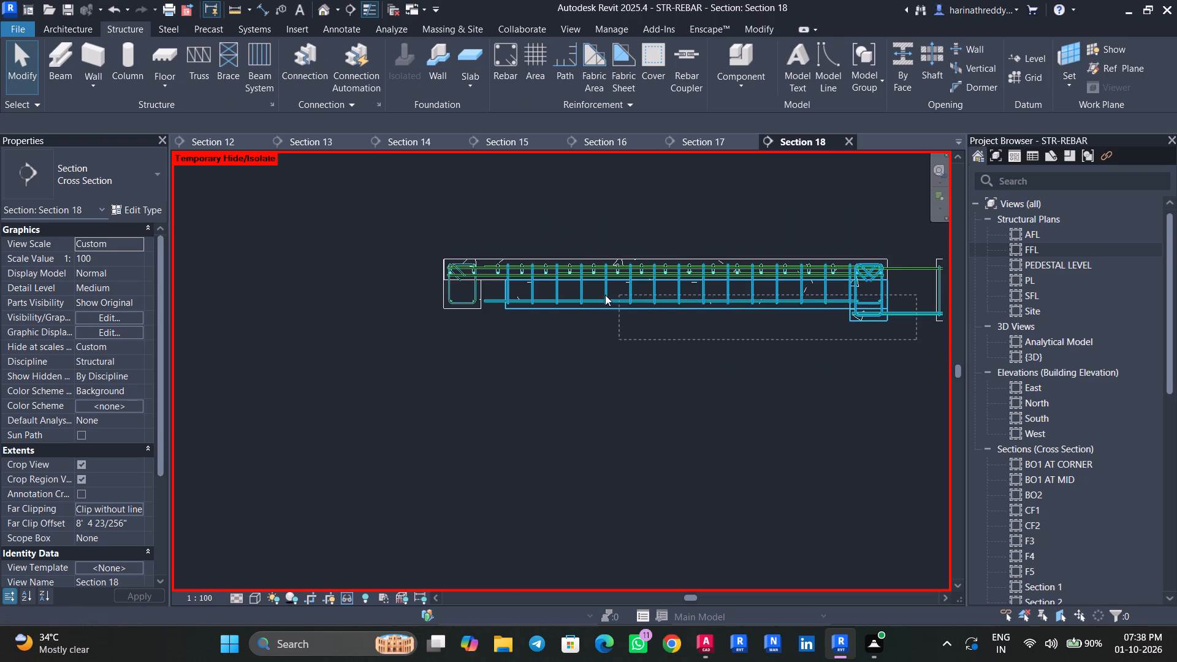
pyautogui.moveTo(605, 295); pyautogui.dragTo(450, 297)
pyautogui.write('HH')
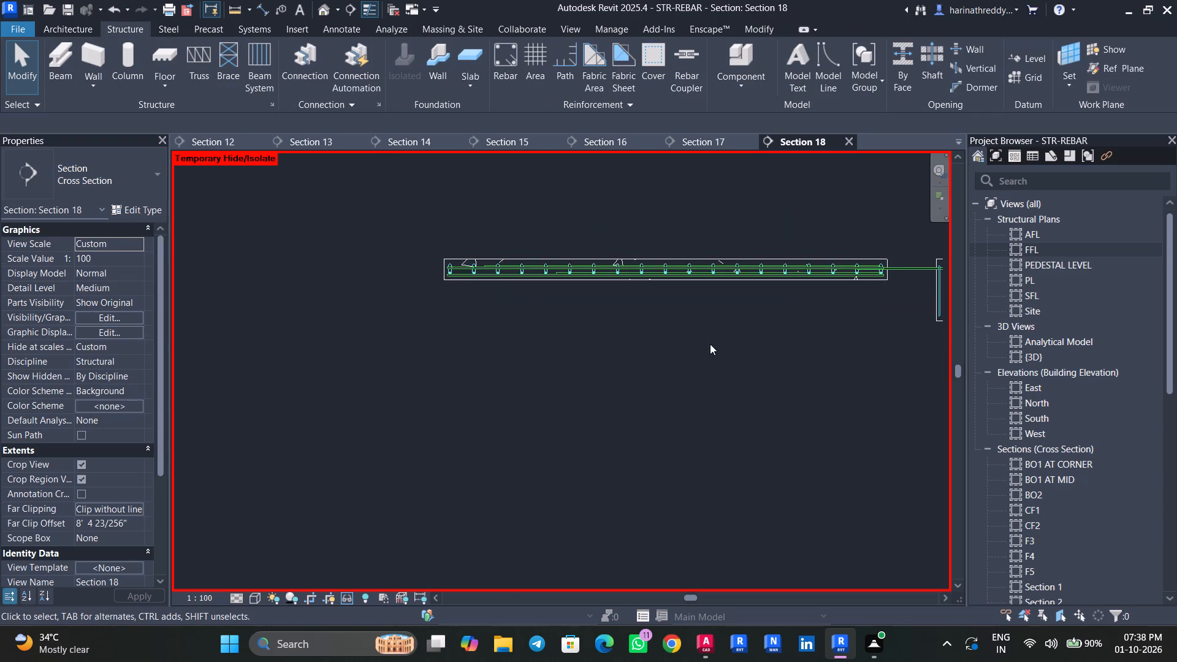
pyautogui.moveTo(708, 343); pyautogui.dragTo(484, 343, button='middle')
pyautogui.moveTo(778, 365); pyautogui.dragTo(699, 250)
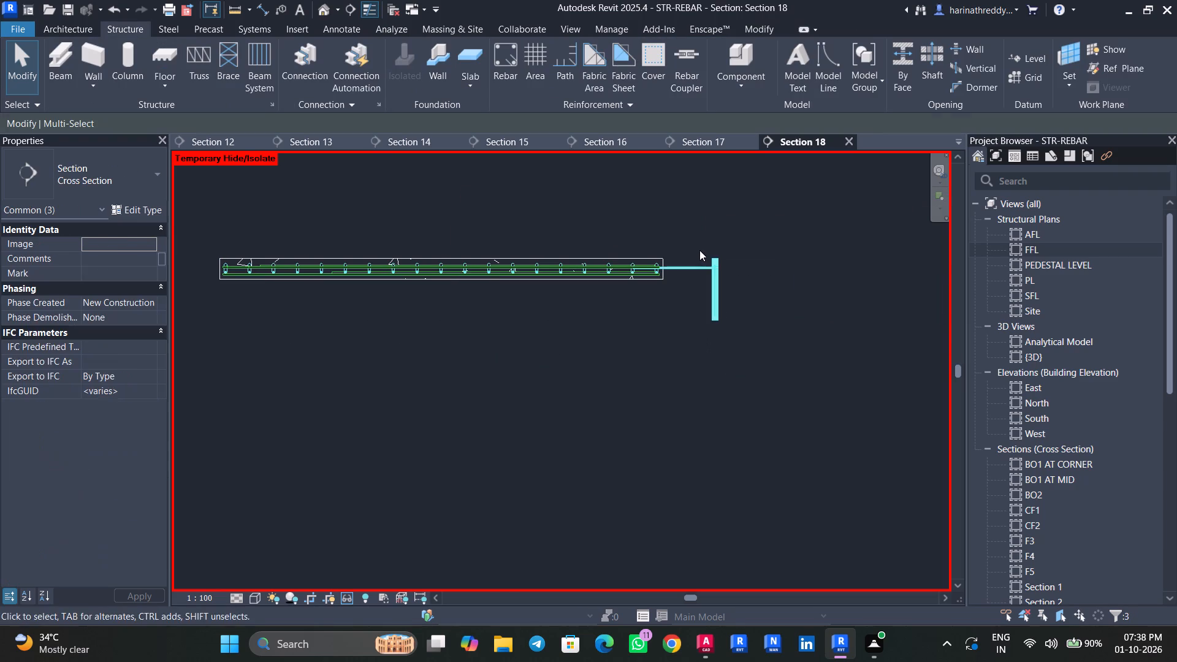
pyautogui.press('h')
pyautogui.press('h')
# Start sketching an H16 bar hosted by the 5" floor slab, with a 1.5' top leg and a 45° crank downward.
pyautogui.scroll(4, 638, 299)
pyautogui.click(595, 262)
pyautogui.press('Escape')
pyautogui.press('Escape')
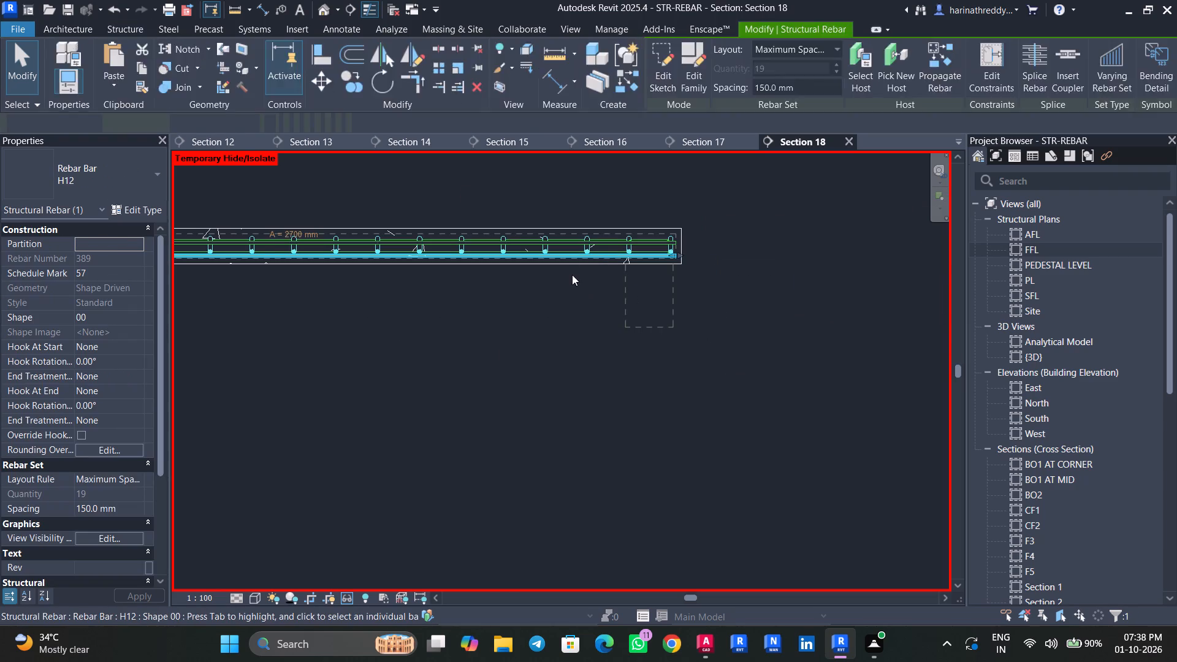
pyautogui.click(571, 270)
pyautogui.moveTo(532, 299); pyautogui.dragTo(758, 339, button='middle')
pyautogui.scroll(-3, 747, 338)
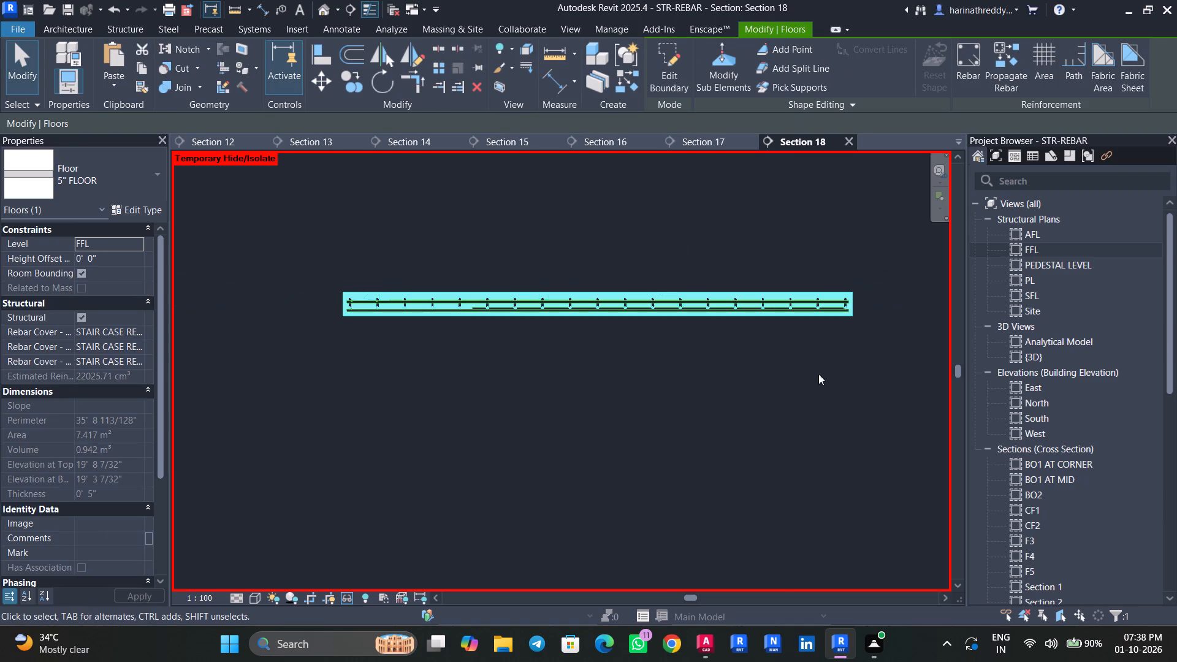
pyautogui.click(969, 76)
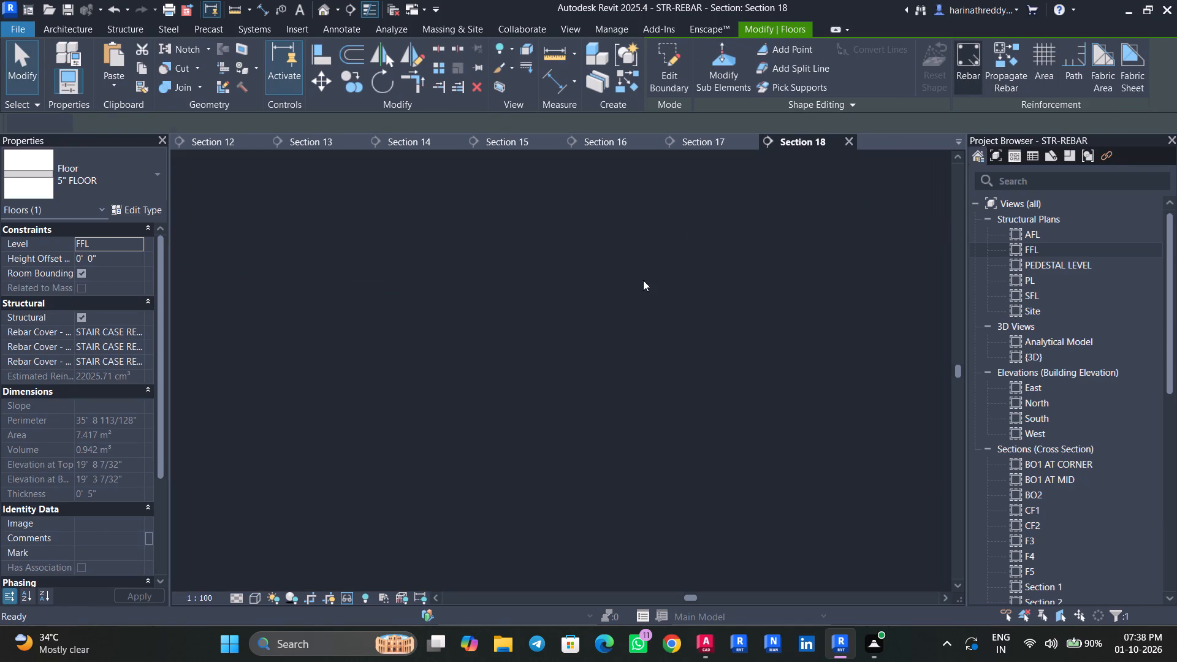
pyautogui.scroll(10, 334, 294)
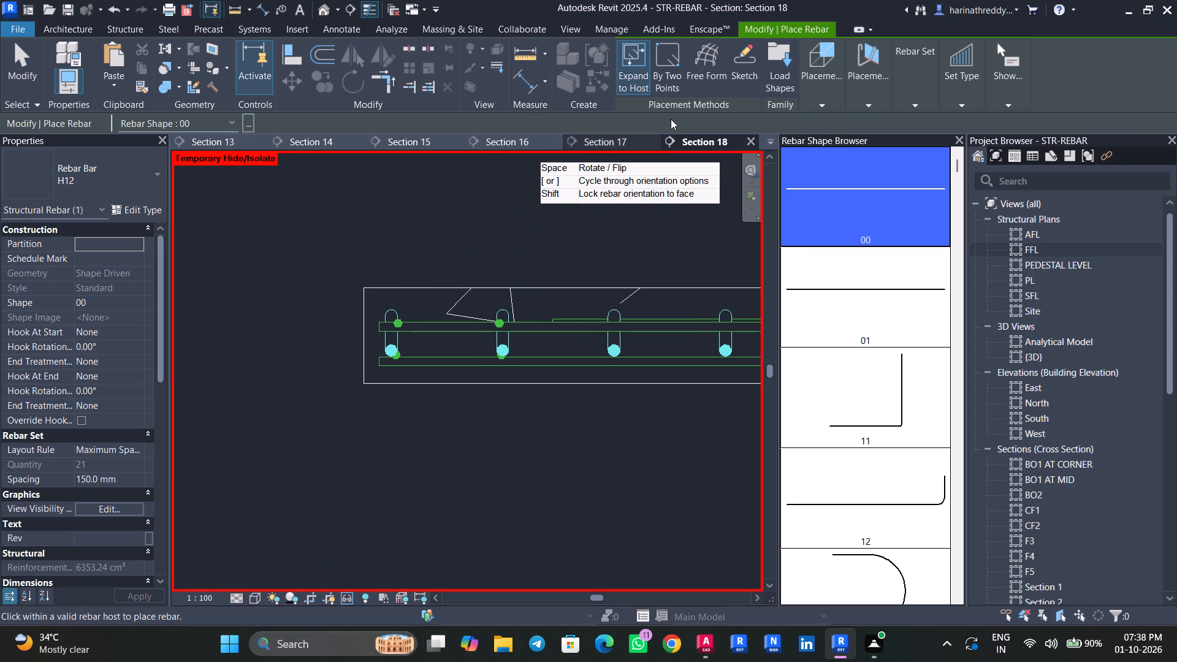
pyautogui.click(734, 75)
pyautogui.click(38, 177)
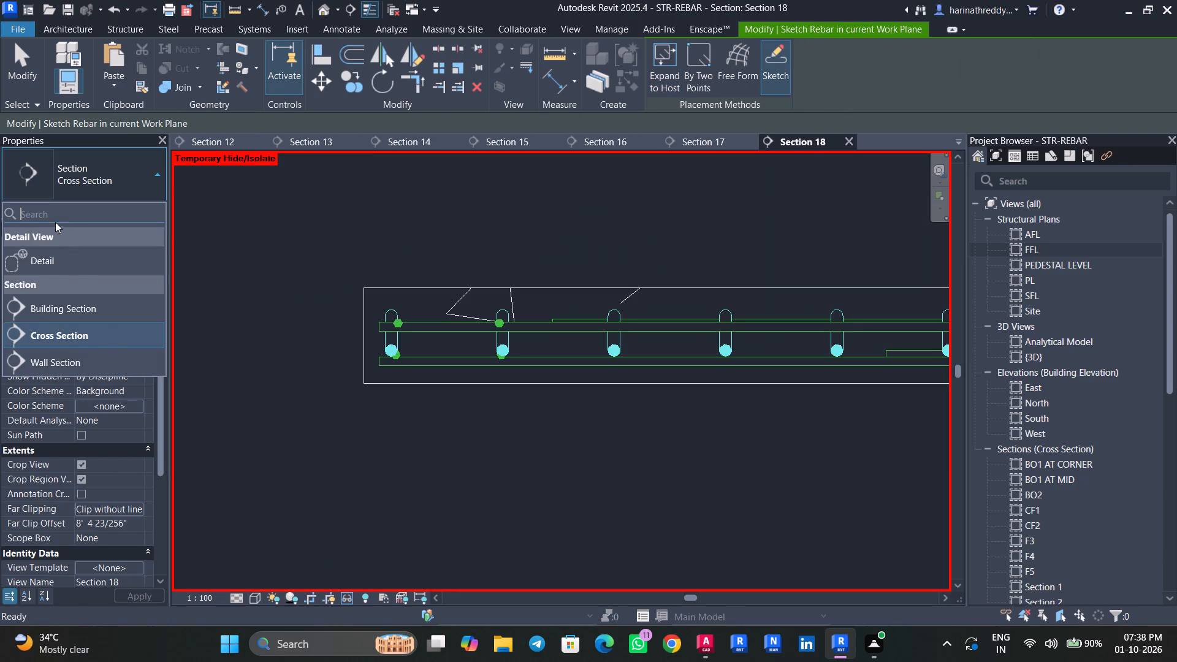
pyautogui.press('Escape')
pyautogui.click(462, 286)
pyautogui.click(106, 173)
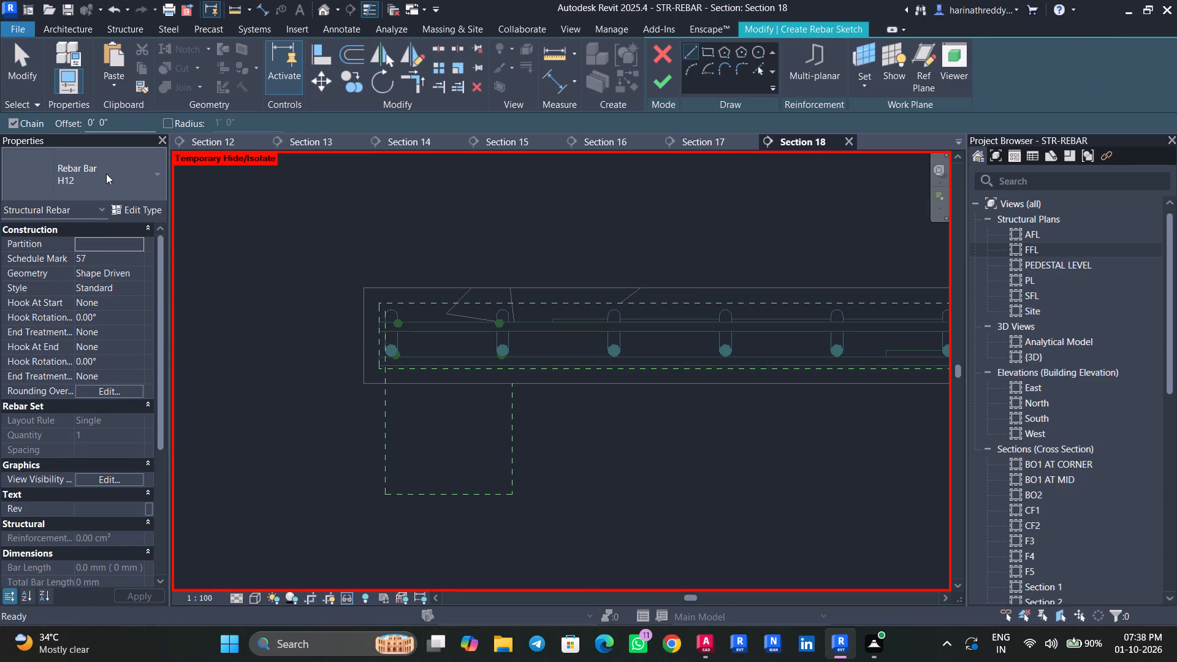
pyautogui.click(66, 315)
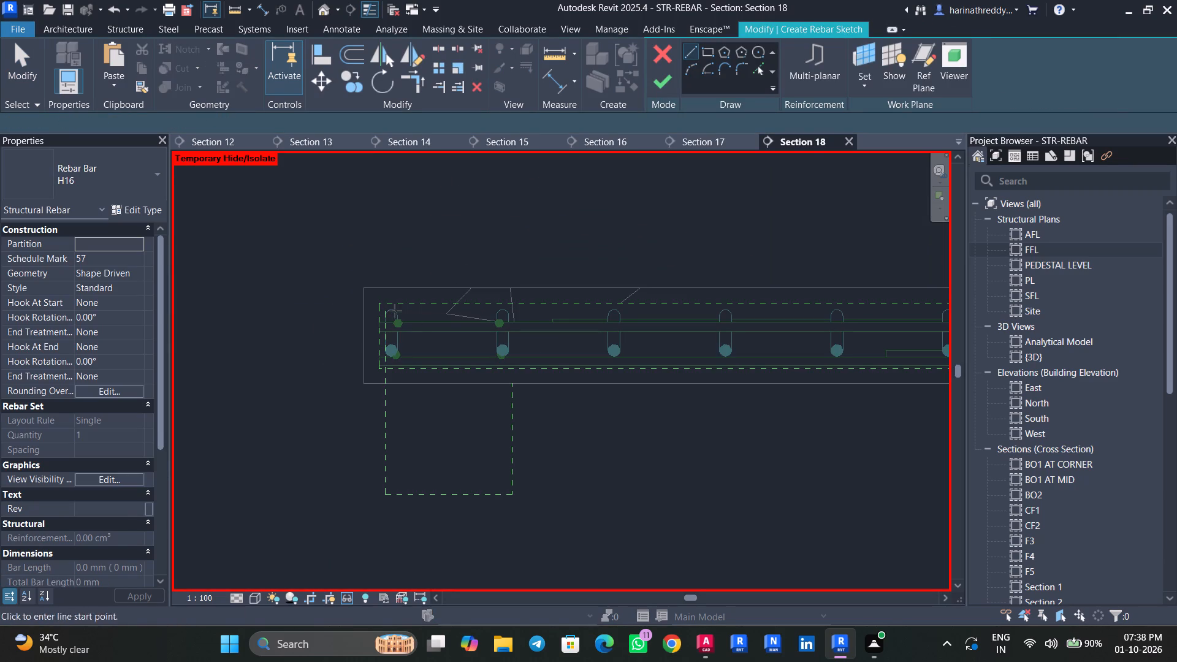
pyautogui.click(385, 311)
pyautogui.moveTo(539, 315); pyautogui.dragTo(226, 299, button='middle')
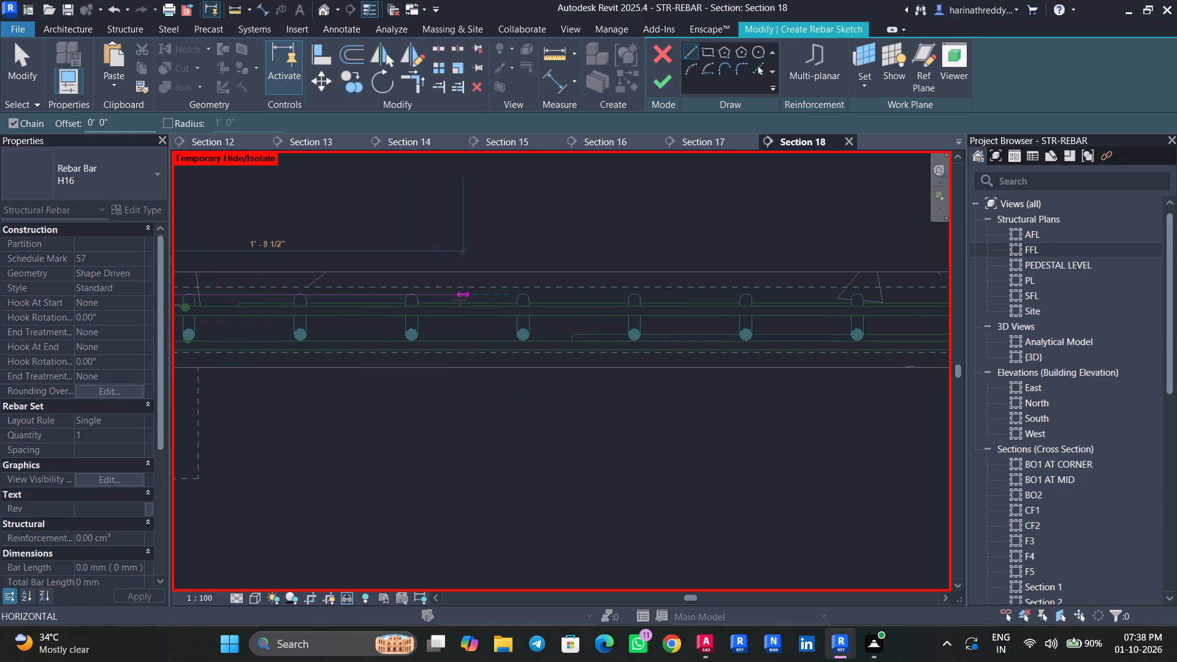
pyautogui.write("1.5'")
pyautogui.press('Return')
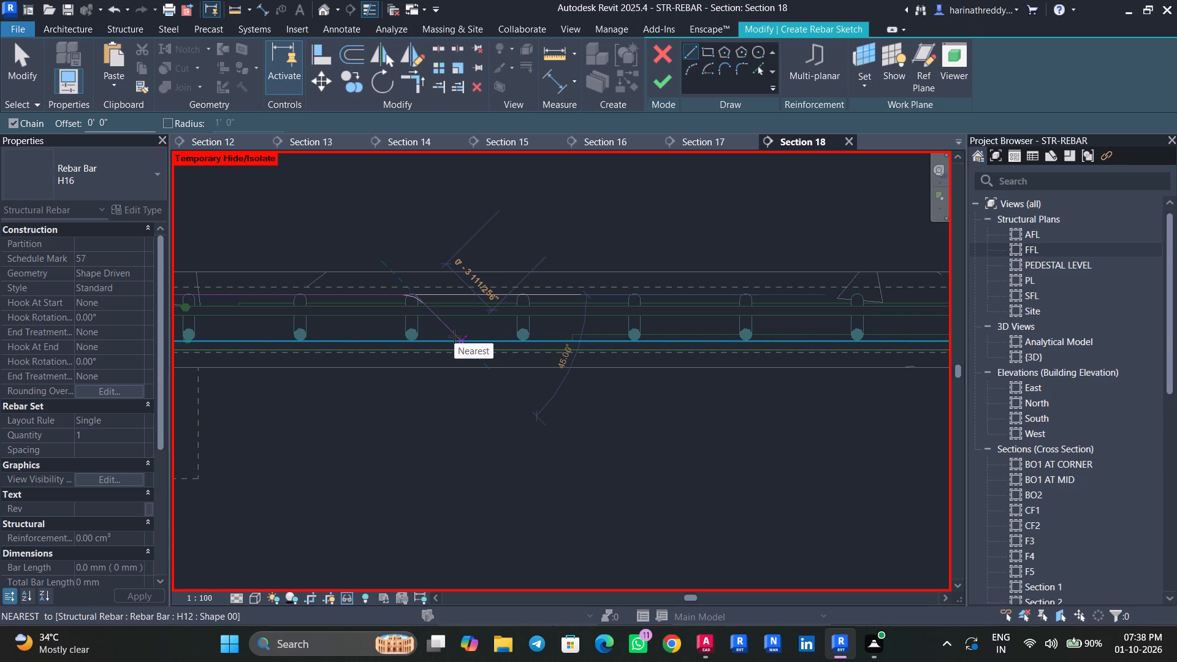
pyautogui.click(451, 334)
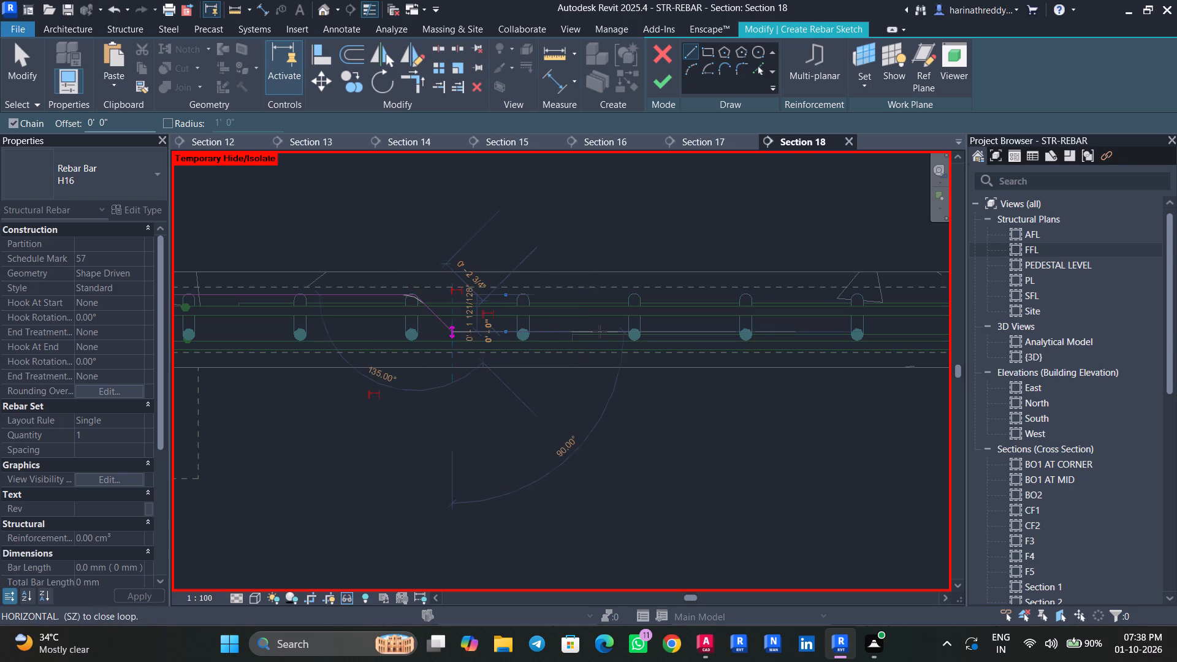
# Continue the bar sketch along the slab's bottom, crank it up at 45° and run about 1' 6 1/2" along the top cover to the far end.
pyautogui.moveTo(611, 337); pyautogui.dragTo(280, 337, button='middle')
pyautogui.moveTo(558, 335); pyautogui.dragTo(297, 339, button='middle')
pyautogui.moveTo(632, 320); pyautogui.dragTo(387, 333, button='middle')
pyautogui.moveTo(647, 346); pyautogui.dragTo(328, 346, button='middle')
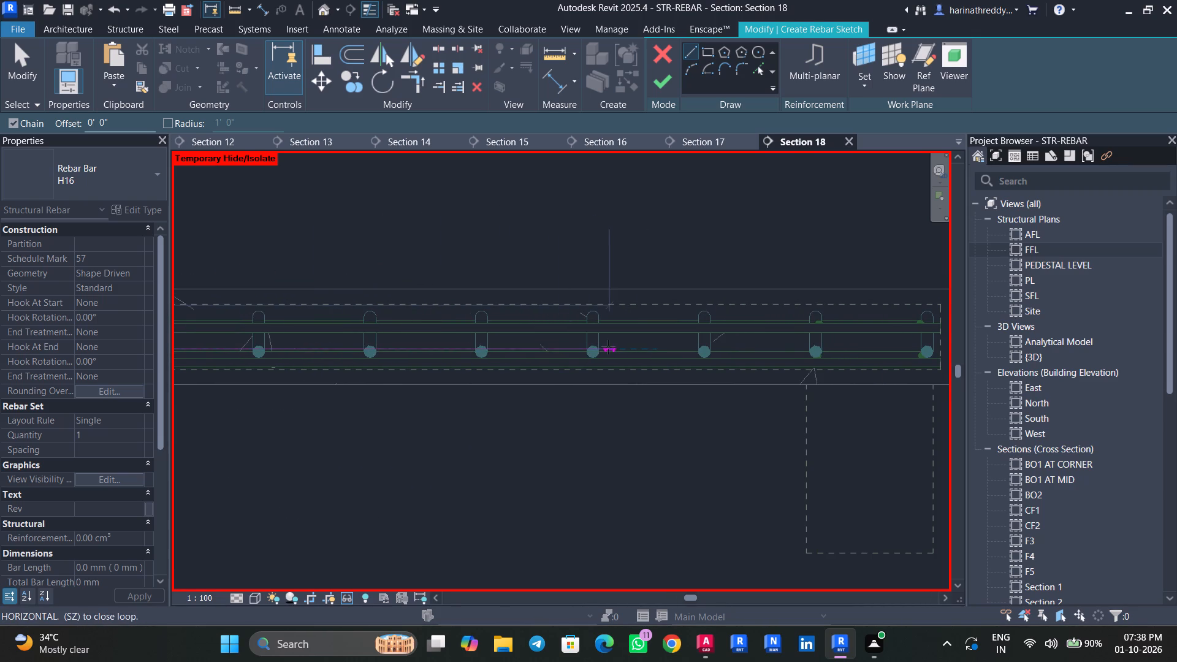
pyautogui.moveTo(608, 347); pyautogui.dragTo(469, 348, button='middle')
pyautogui.click(403, 349)
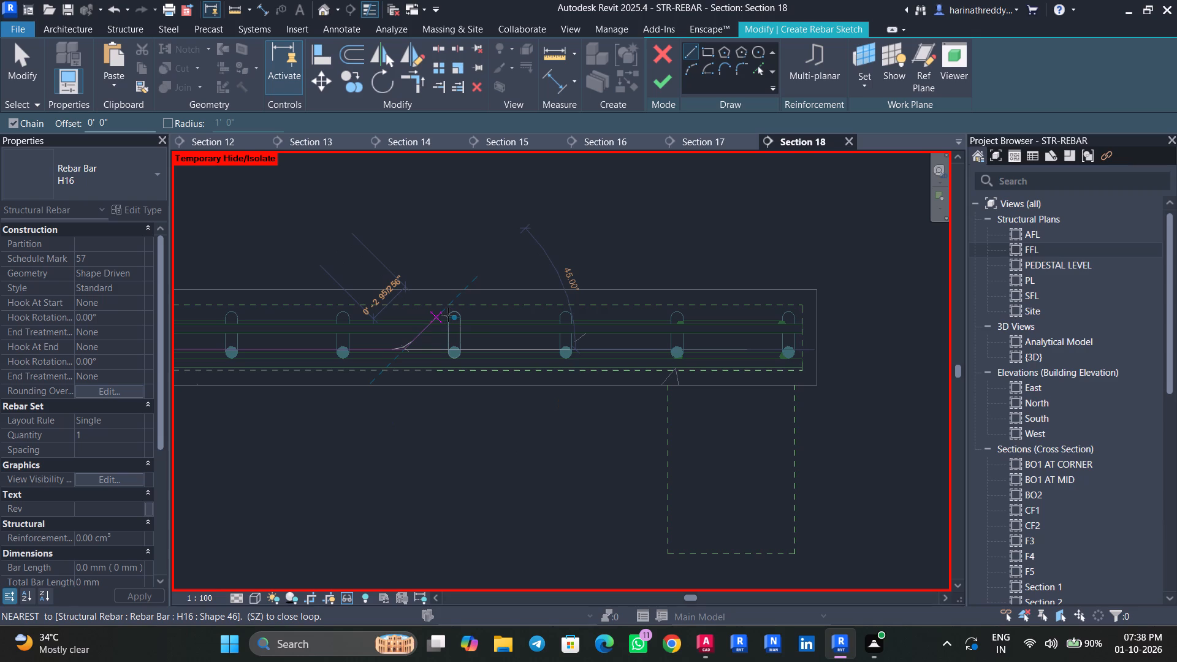
pyautogui.click(450, 311)
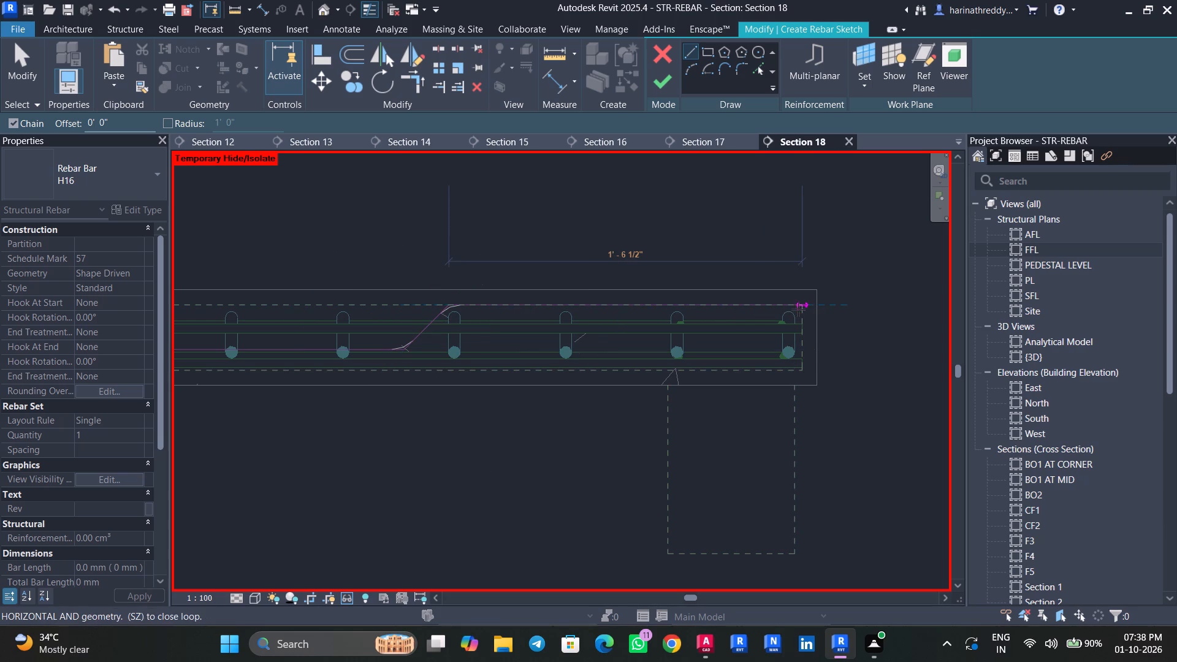
pyautogui.click(798, 309)
pyautogui.press('Escape')
pyautogui.press('Escape')
# Nudge the sketch's far-end top leg and its bottom run slightly downward, and finish the rebar sketch.
pyautogui.click(570, 303)
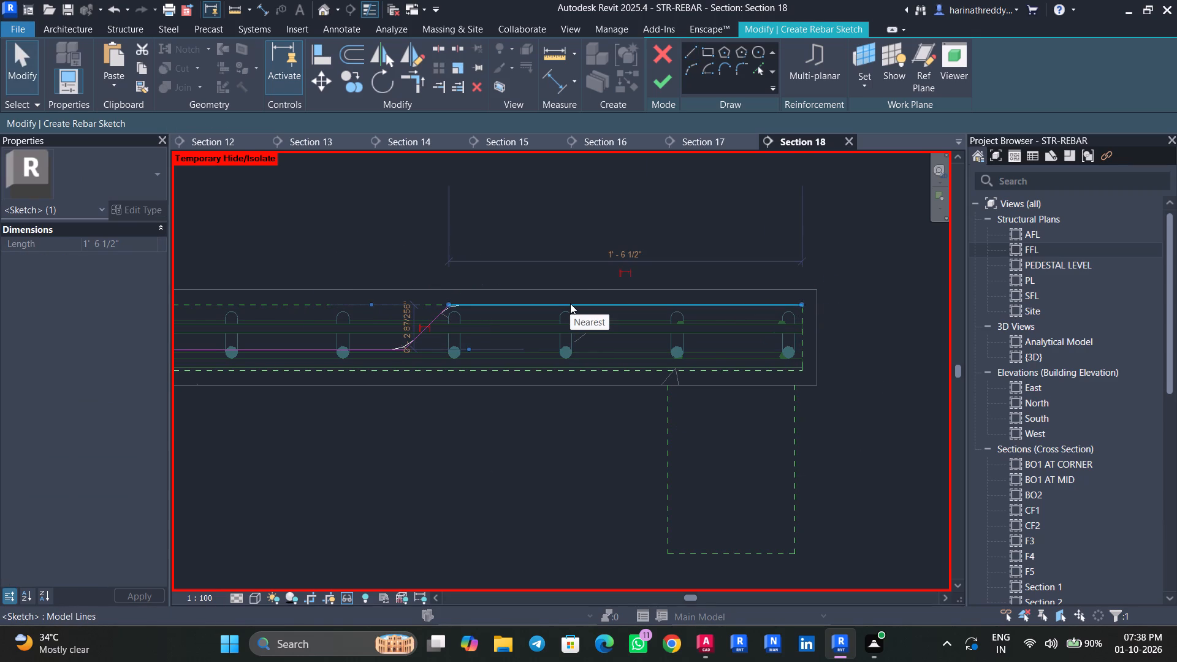
pyautogui.press('Down')
pyautogui.press('Down')
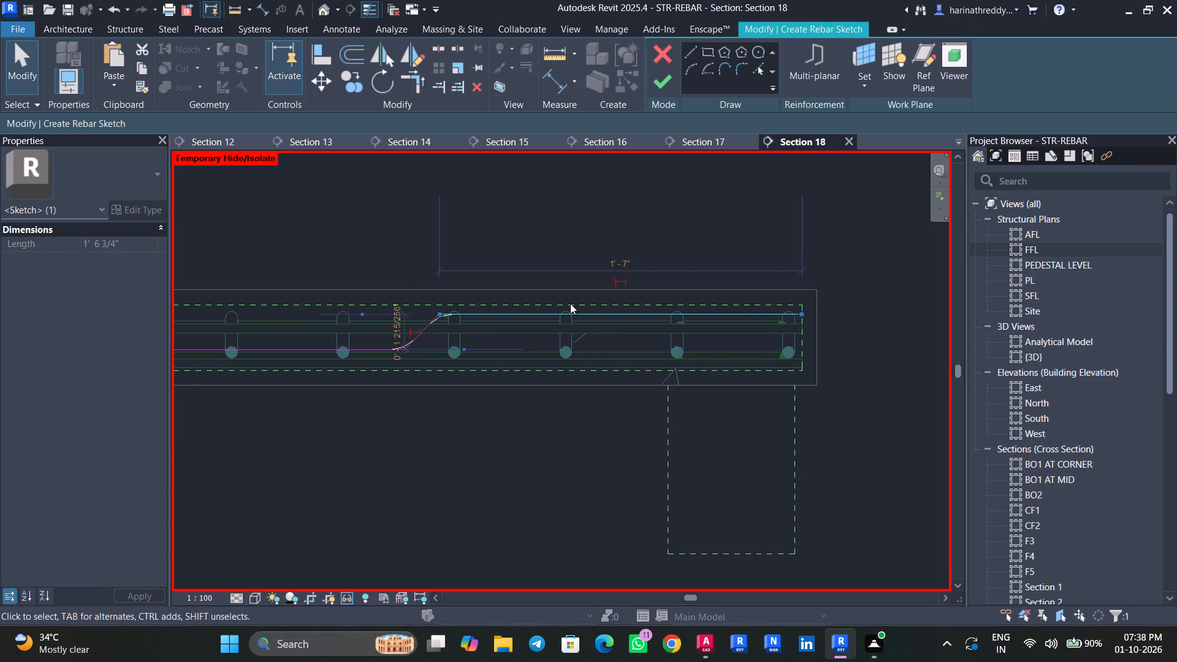
pyautogui.scroll(-8, 570, 303)
pyautogui.moveTo(432, 345); pyautogui.dragTo(707, 317, button='middle')
pyautogui.moveTo(300, 404); pyautogui.dragTo(386, 406, button='middle')
pyautogui.scroll(5, 547, 305)
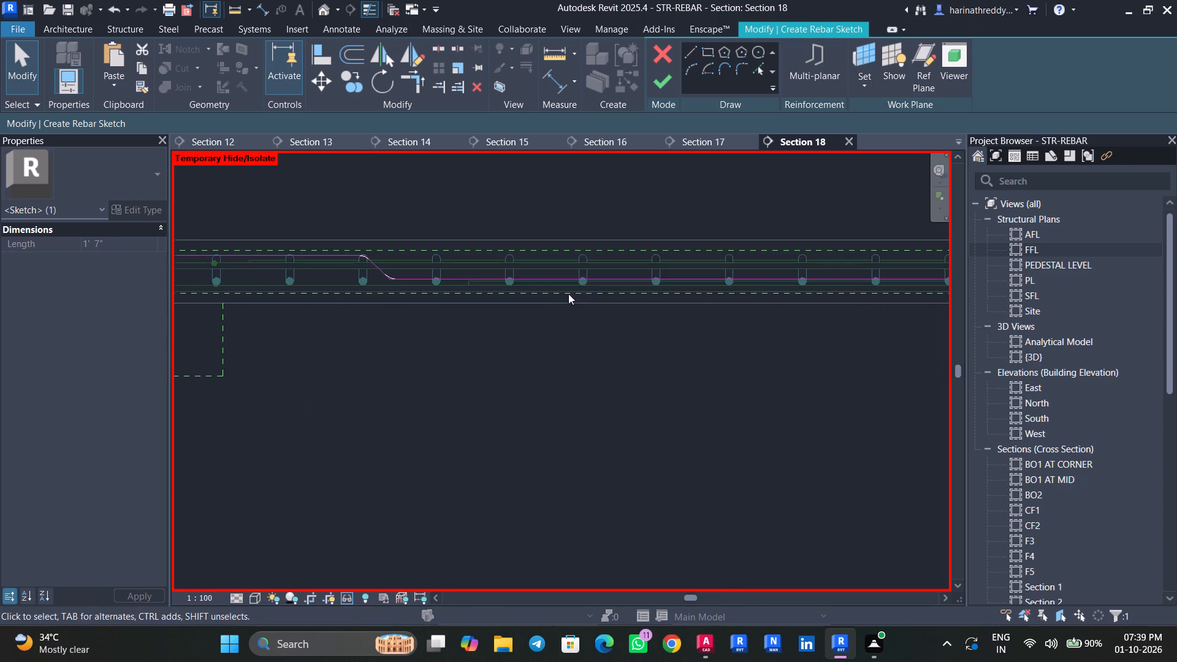
pyautogui.click(586, 282)
pyautogui.press('Down')
pyautogui.press('Down')
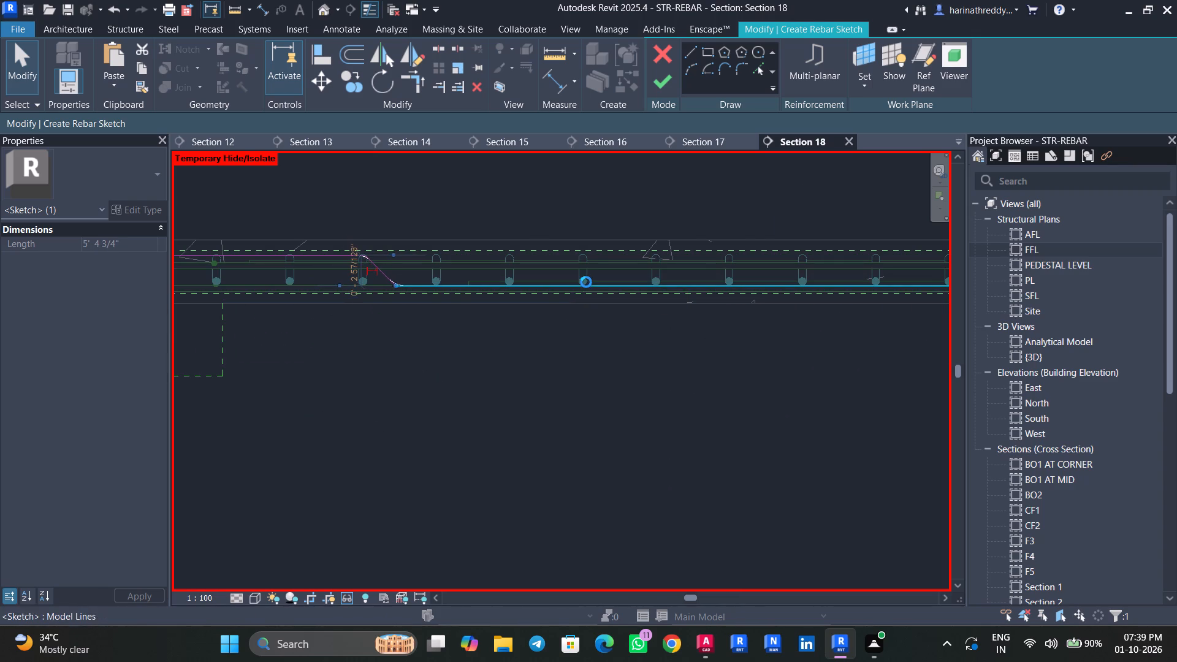
pyautogui.press('Down')
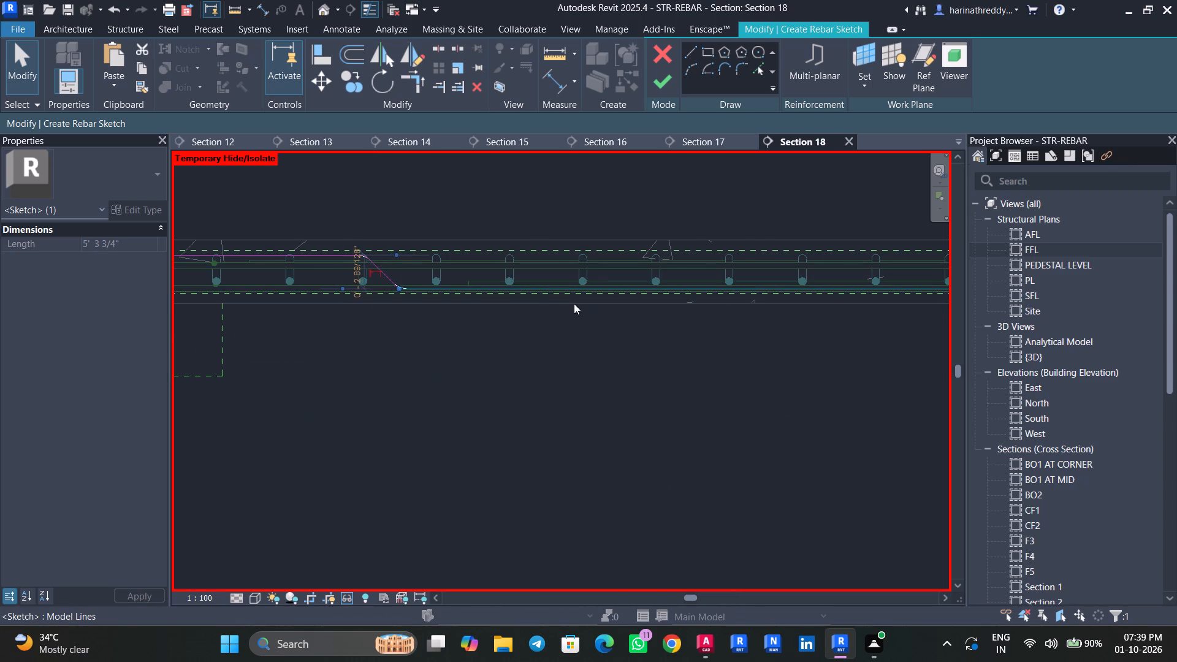
pyautogui.moveTo(340, 341); pyautogui.dragTo(427, 379, button='middle')
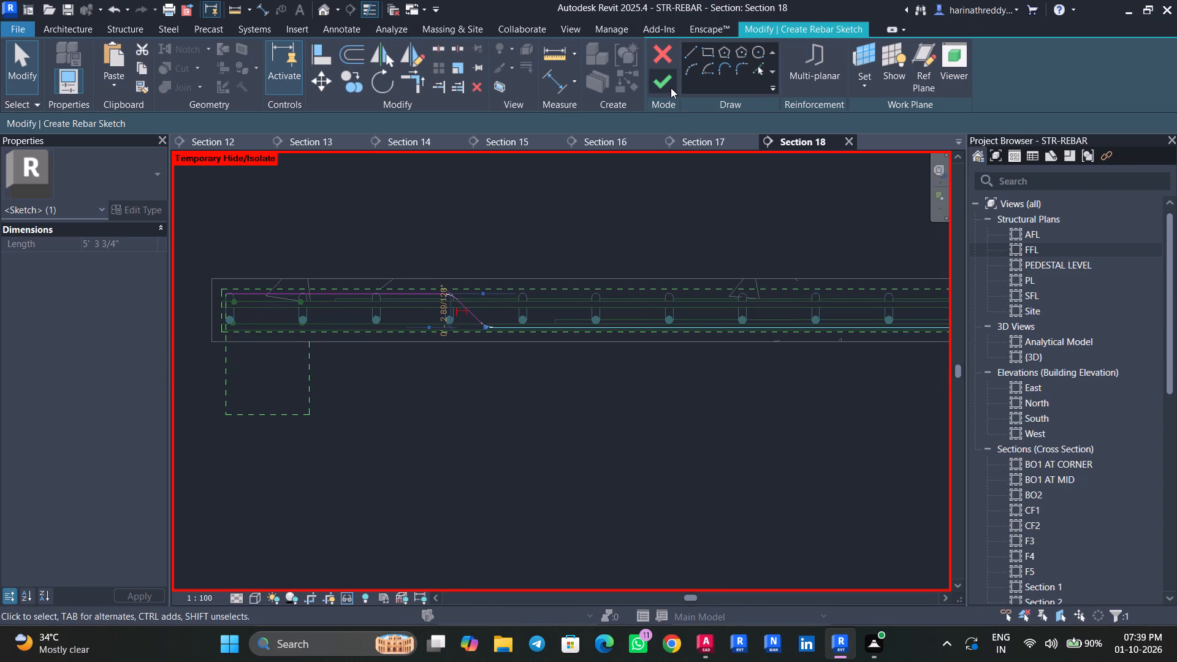
pyautogui.click(671, 88)
pyautogui.press('Escape')
pyautogui.press('Escape')
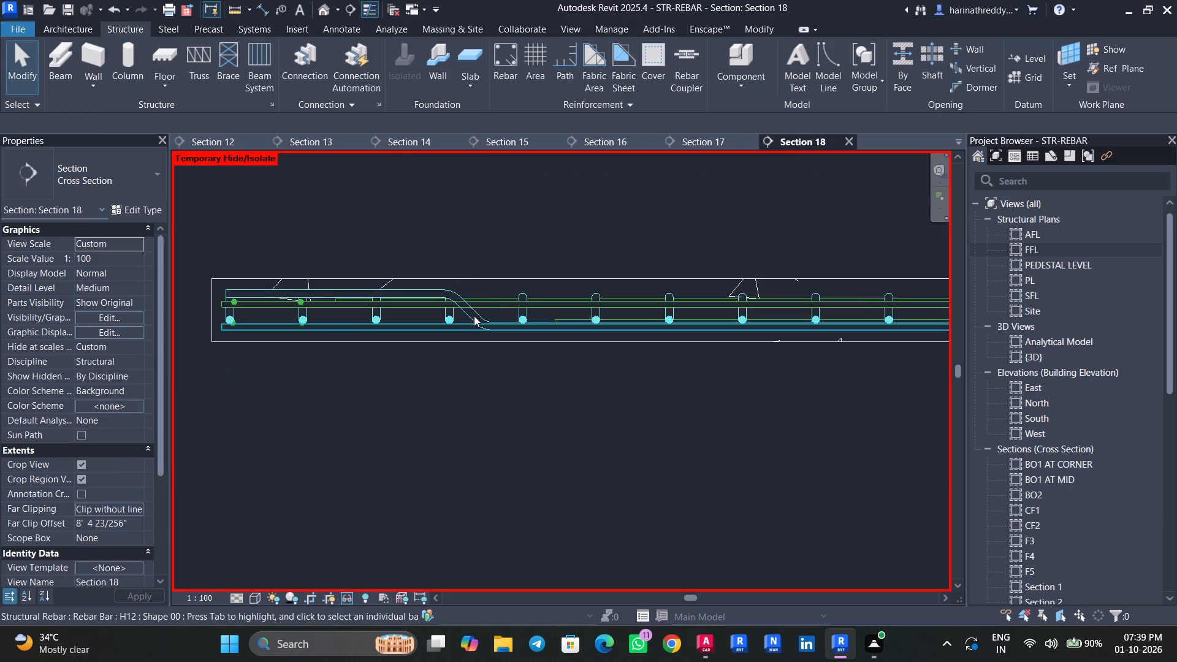
# Set the new H16 cranked bar's layout rule to Maximum Spacing with a spacing of 150 mm.
pyautogui.click(474, 314)
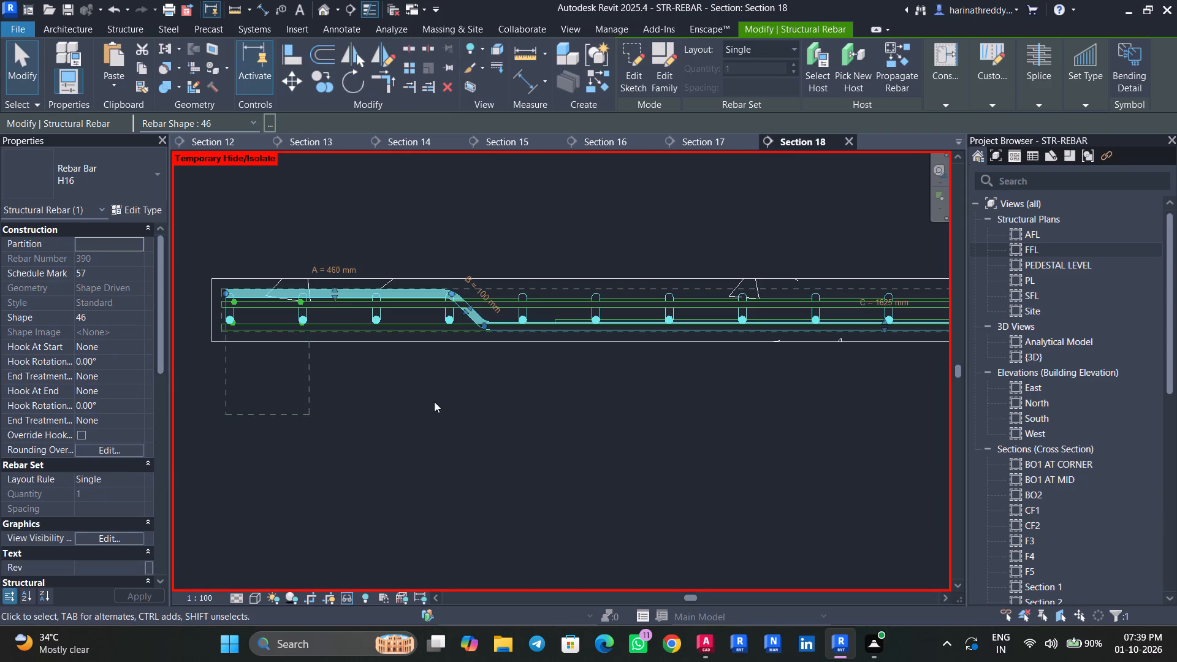
pyautogui.click(137, 477)
pyautogui.click(109, 523)
pyautogui.click(124, 509)
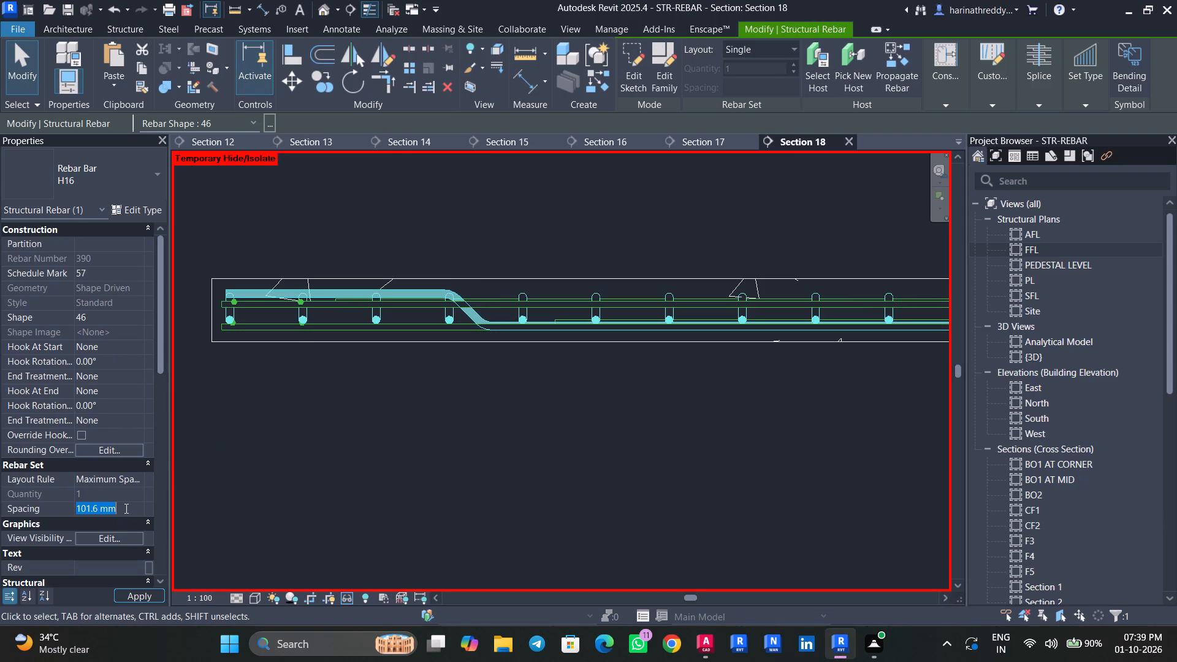
pyautogui.write('150')
pyautogui.press('Return')
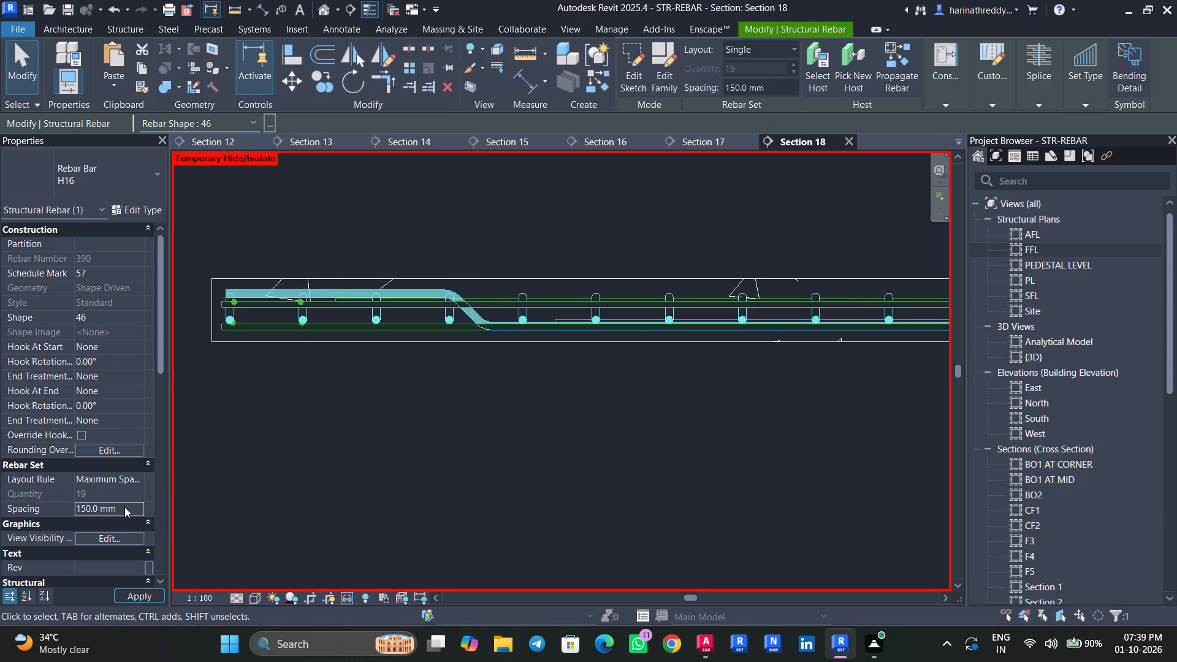
pyautogui.press('Escape')
pyautogui.press('Escape')
# Select all H16 bar instances and set them to show unobscured in the {3D} view.
pyautogui.click(476, 314)
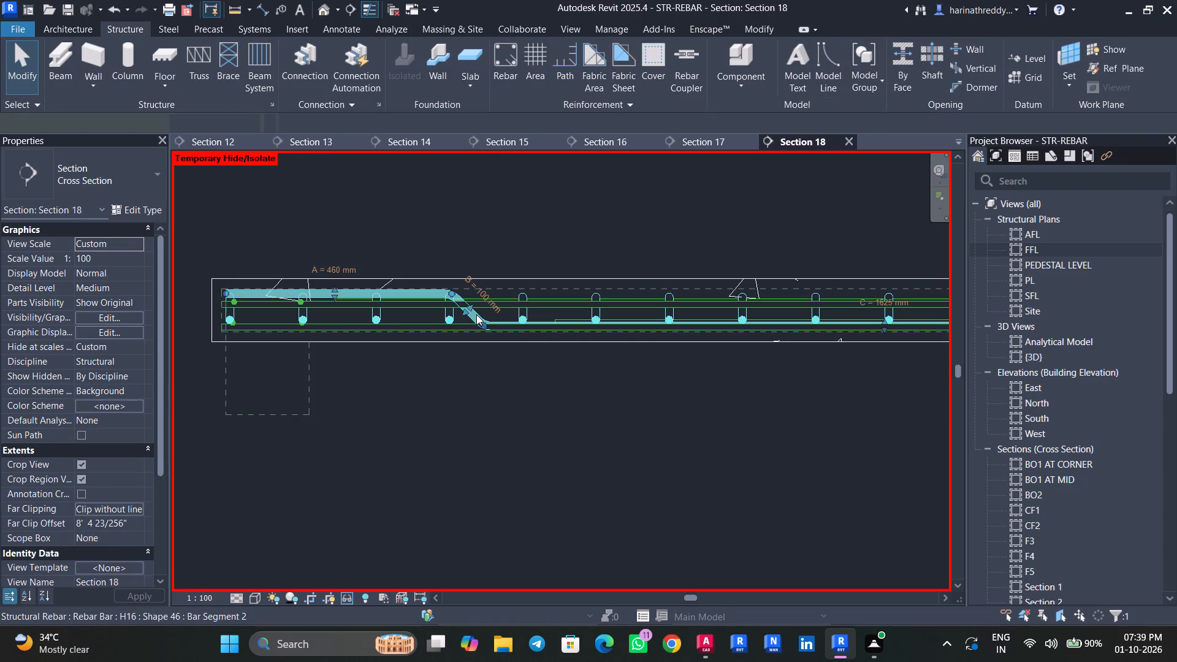
pyautogui.write('SA')
pyautogui.click(113, 537)
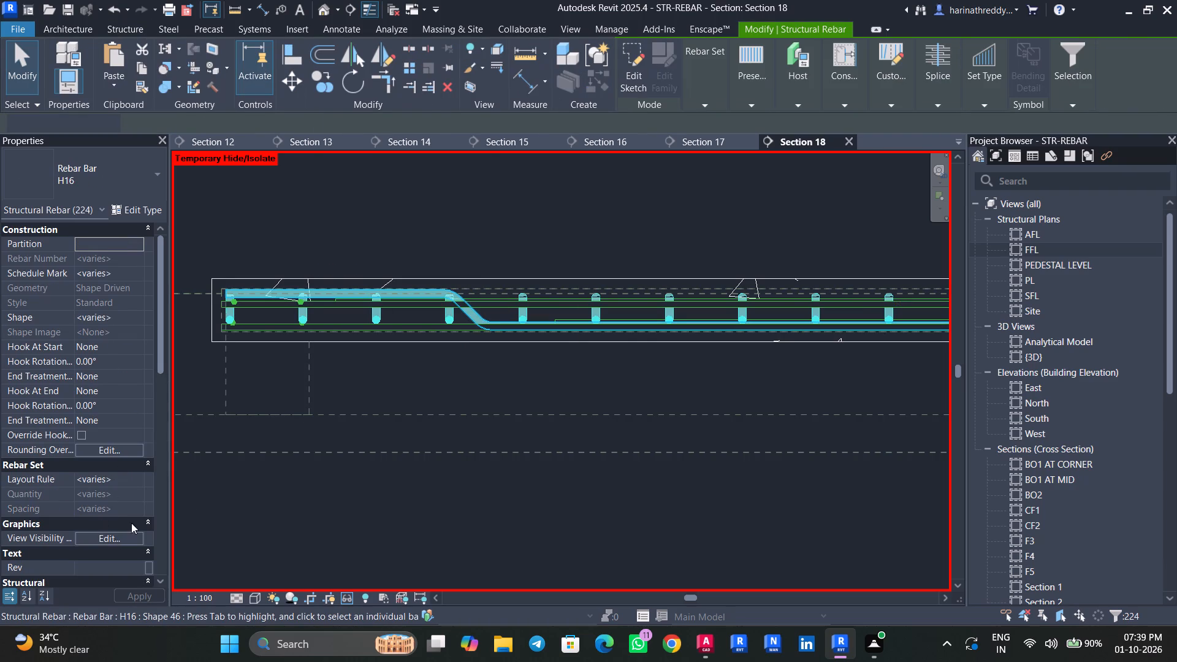
pyautogui.click(717, 286)
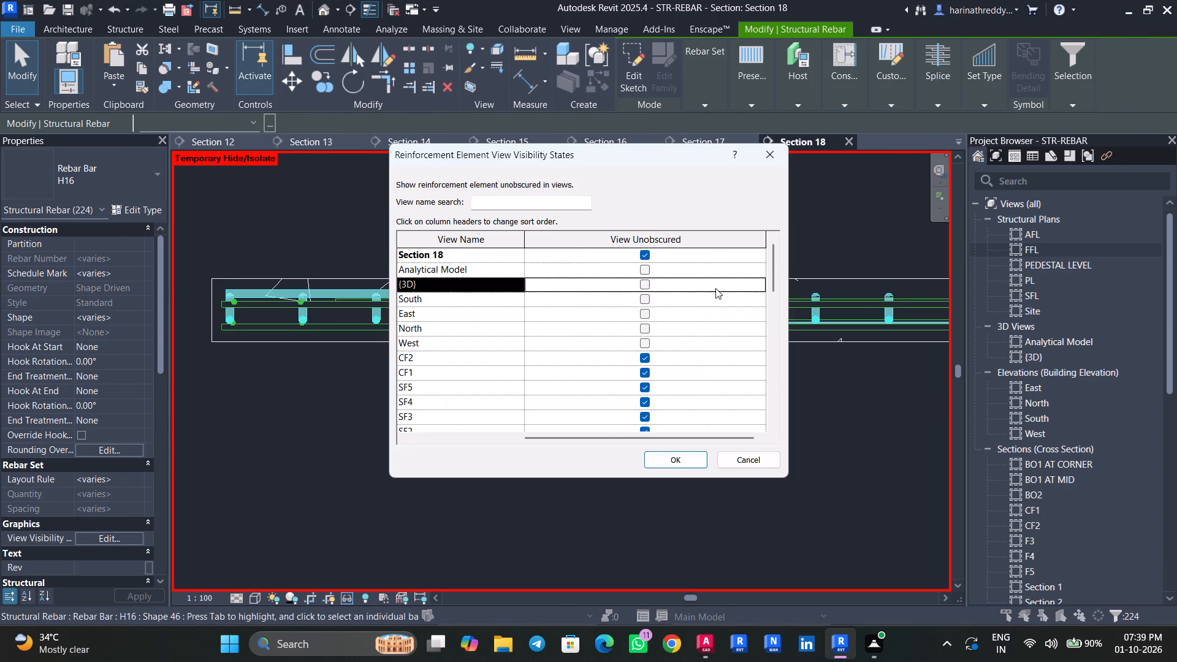
pyautogui.click(641, 287)
pyautogui.click(651, 465)
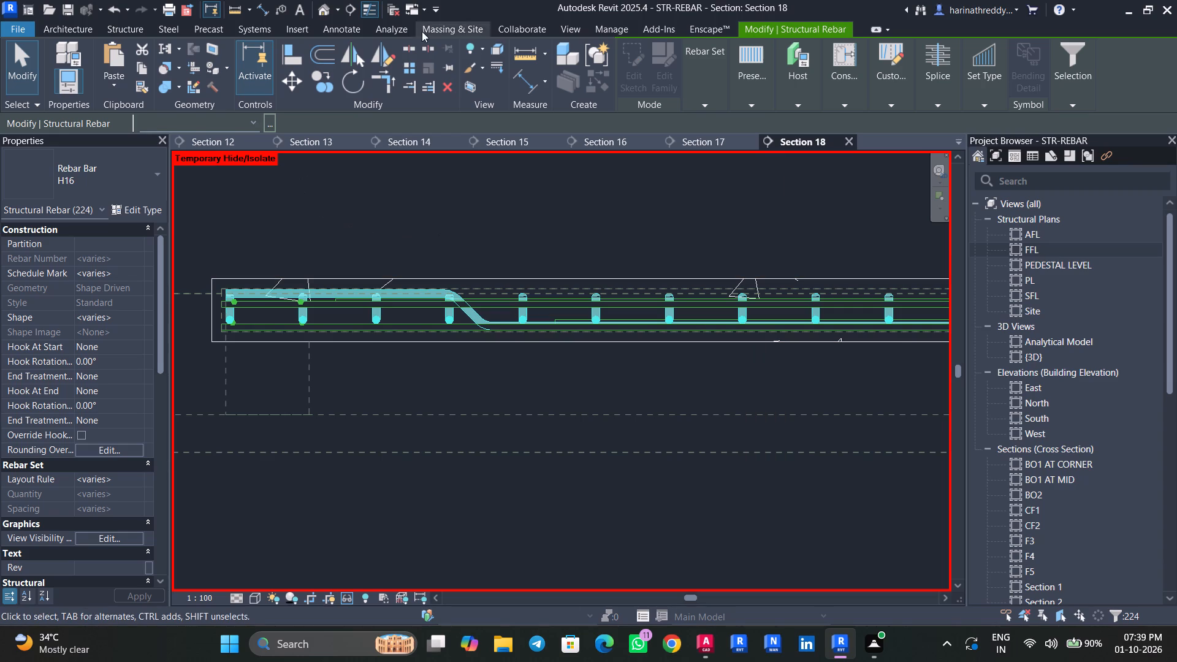
# Open the 3D view and examine the new H16 cranked bars across the floor slab.
pyautogui.click(326, 13)
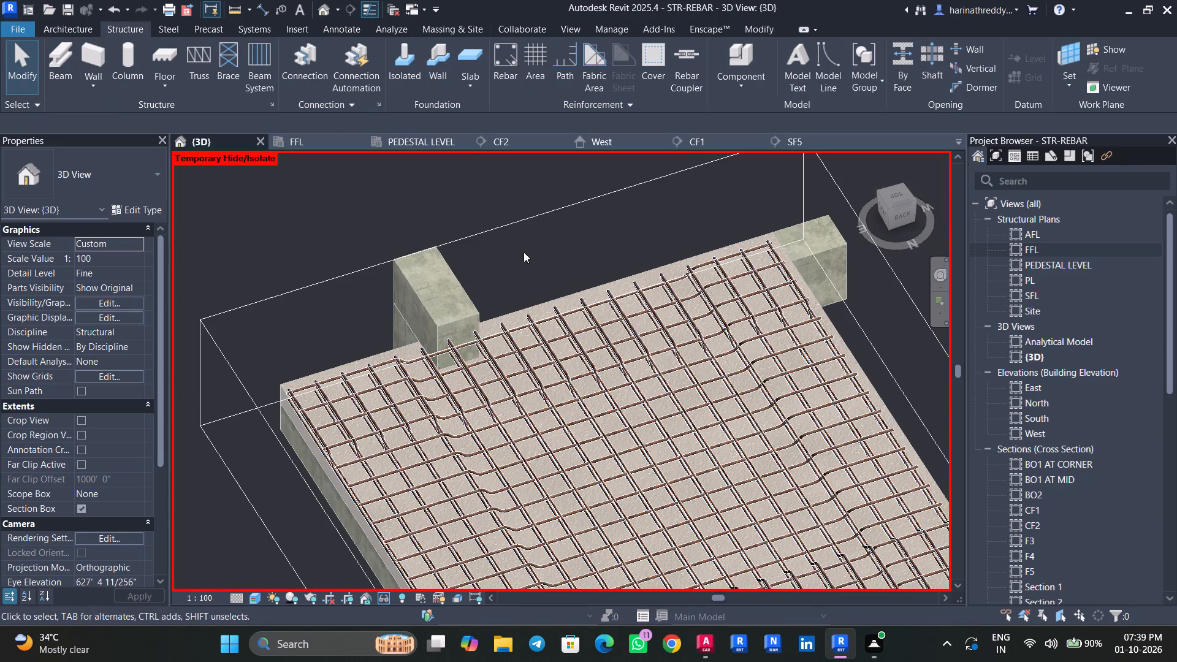
pyautogui.moveTo(540, 255); pyautogui.dragTo(471, 151, button='middle')
pyautogui.scroll(-2, 569, 432)
pyautogui.keyDown('shift'); pyautogui.moveTo(585, 458); pyautogui.dragTo(615, 435, button='middle'); pyautogui.keyUp('shift')
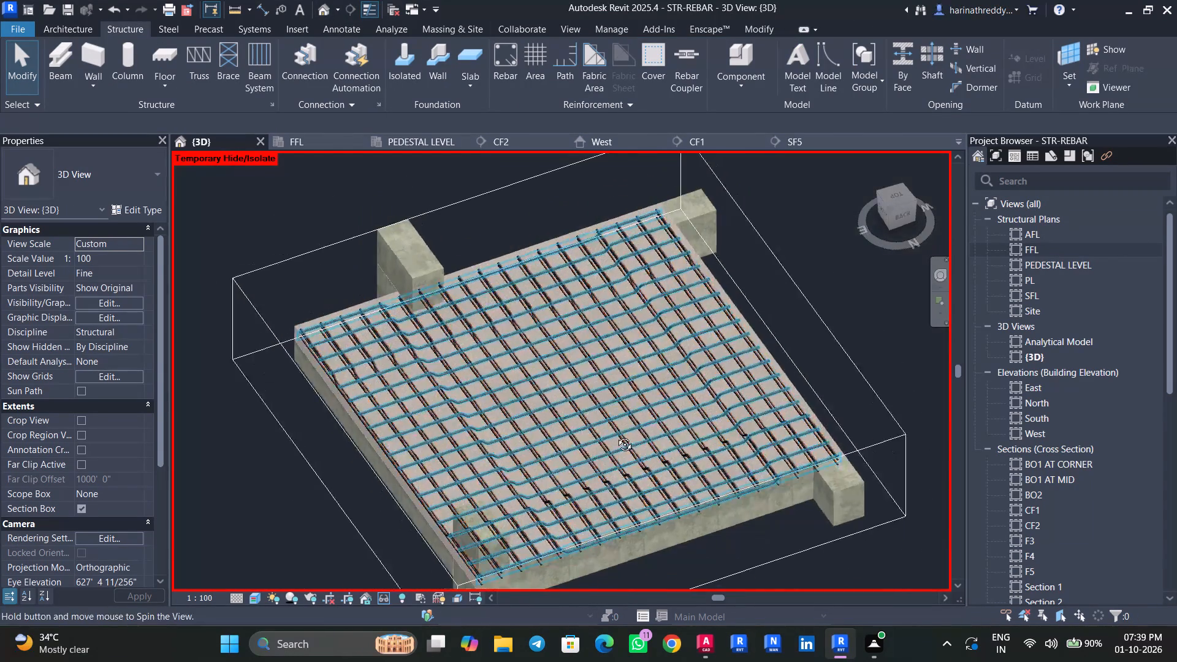
pyautogui.keyDown('shift'); pyautogui.moveTo(615, 435); pyautogui.dragTo(737, 349, button='middle'); pyautogui.keyUp('shift')
pyautogui.scroll(10, 429, 358)
pyautogui.scroll(-2, 565, 393)
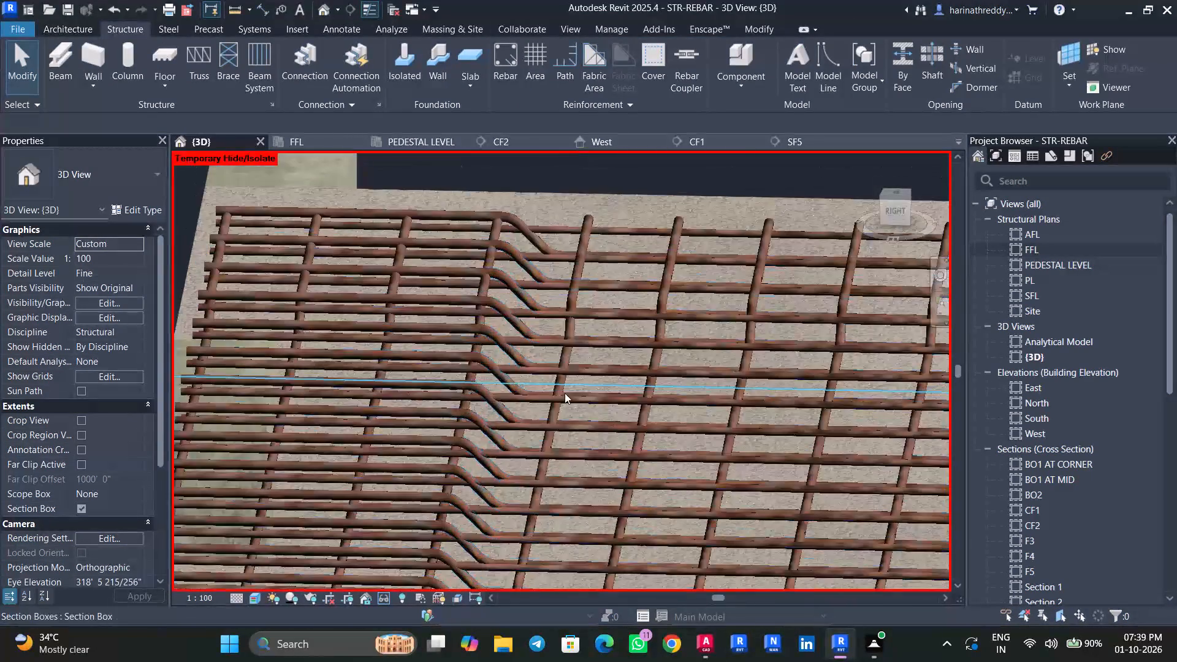
pyautogui.scroll(-3, 565, 393)
pyautogui.keyDown('shift'); pyautogui.moveTo(581, 405); pyautogui.dragTo(552, 544, button='middle'); pyautogui.keyUp('shift')
# Select the straight H12 bar set in the floor slab and examine its layout from above.
pyautogui.click(603, 324)
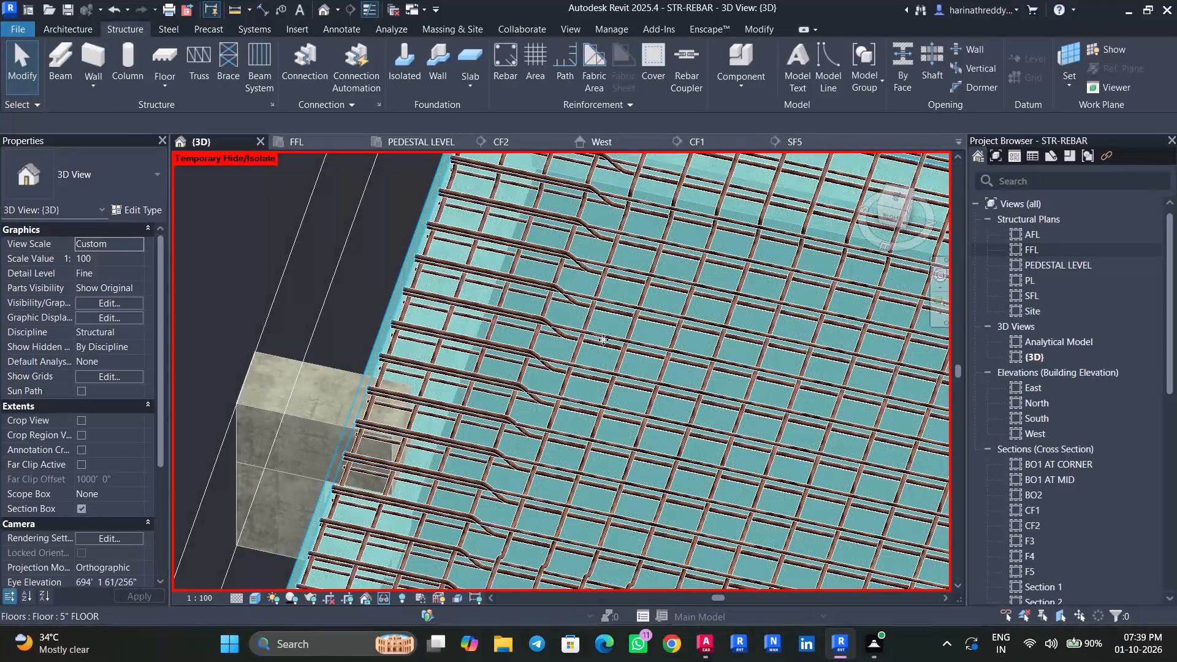
pyautogui.press('Escape')
pyautogui.press('Escape')
pyautogui.click(611, 301)
pyautogui.press('Escape')
pyautogui.click(615, 301)
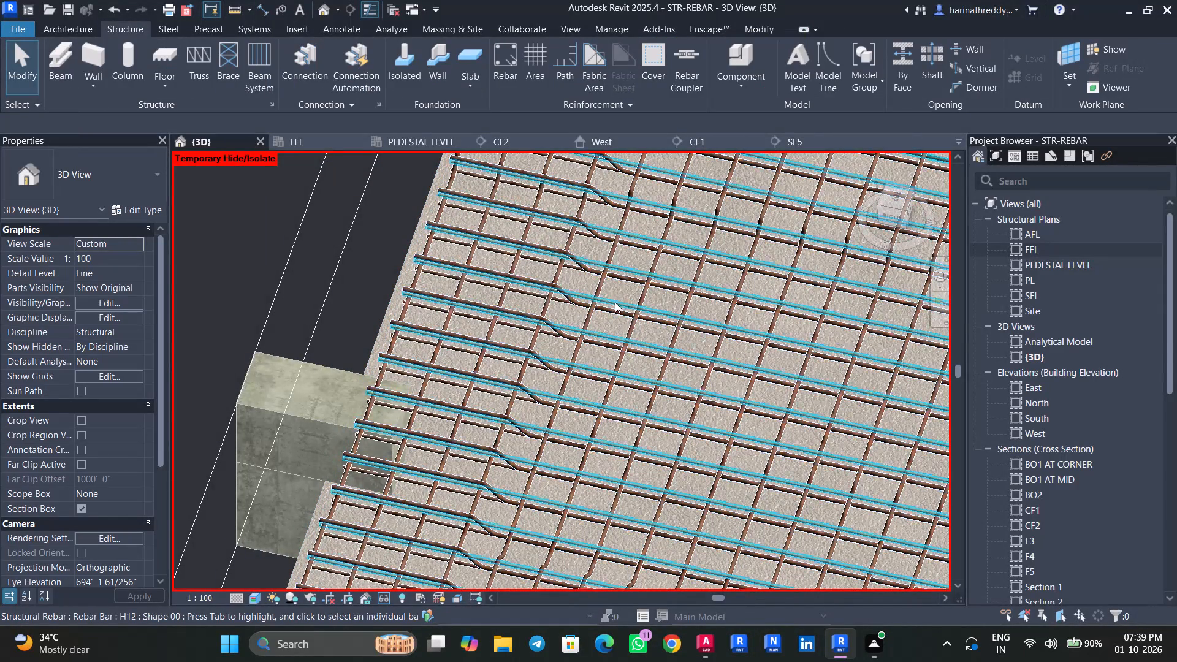
pyautogui.scroll(-9, 619, 305)
pyautogui.keyDown('shift'); pyautogui.moveTo(679, 342); pyautogui.dragTo(719, 459, button='middle'); pyautogui.keyUp('shift')
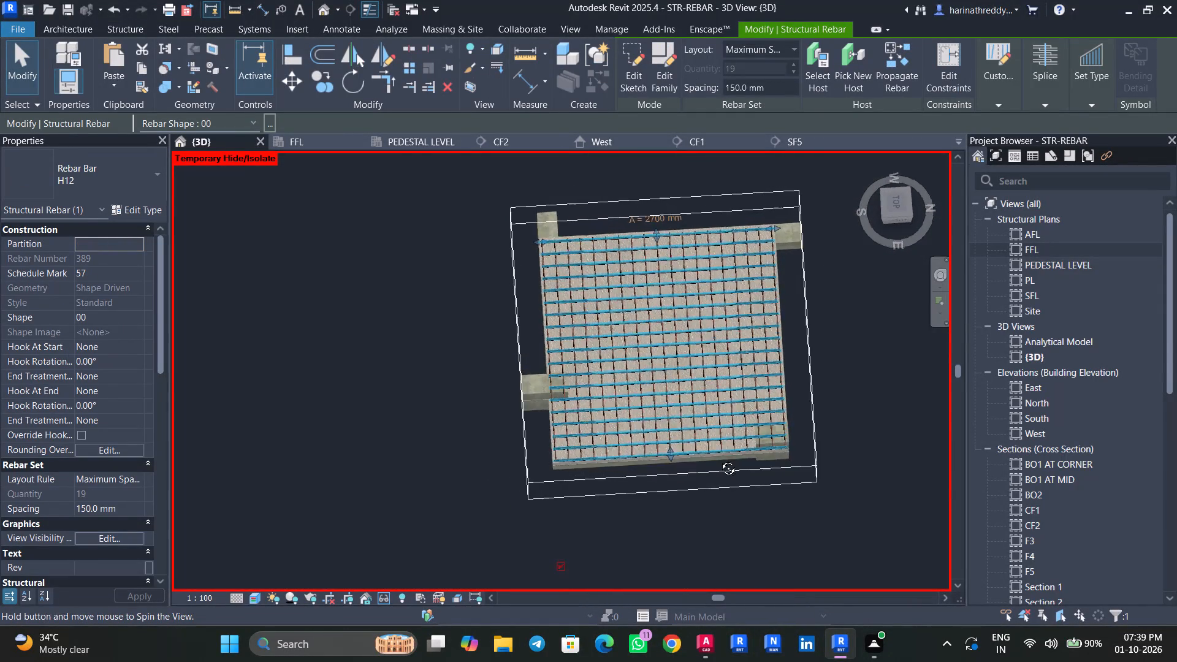
pyautogui.keyDown('shift'); pyautogui.moveTo(719, 459); pyautogui.dragTo(718, 461, button='middle'); pyautogui.keyUp('shift')
pyautogui.press('Escape')
# Select the crossing H16 cranked bar set and examine its layout across the slab.
pyautogui.scroll(6, 649, 295)
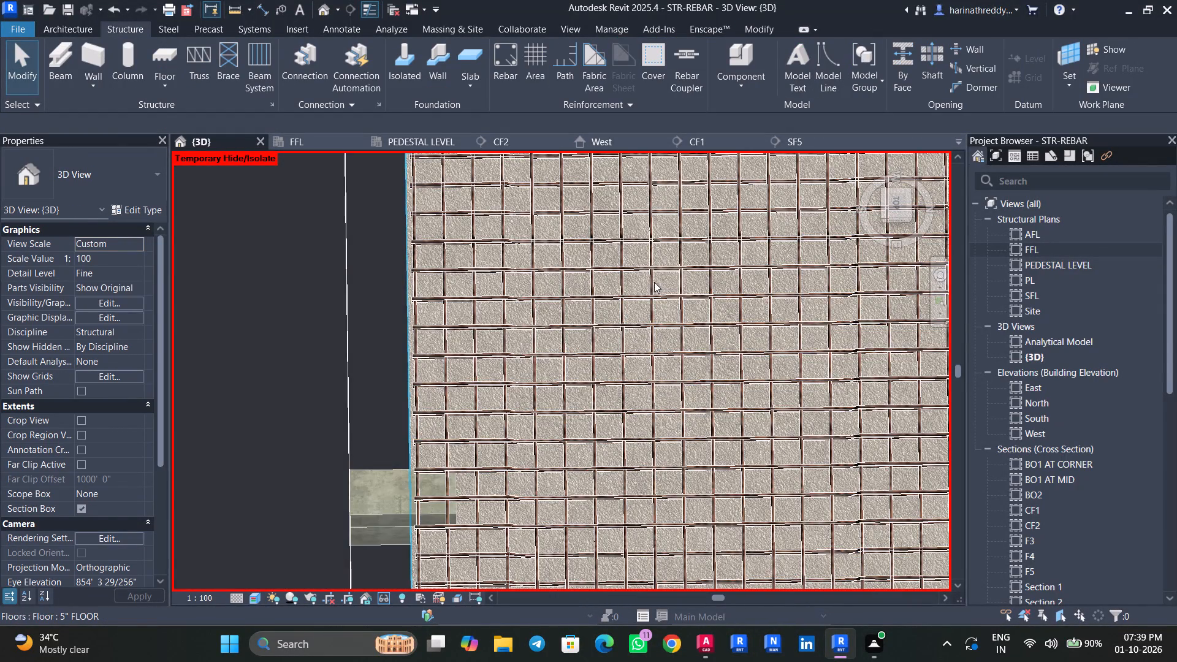
pyautogui.click(653, 282)
pyautogui.scroll(-7, 653, 282)
pyautogui.keyDown('shift'); pyautogui.moveTo(654, 344); pyautogui.dragTo(735, 231, button='middle'); pyautogui.keyUp('shift')
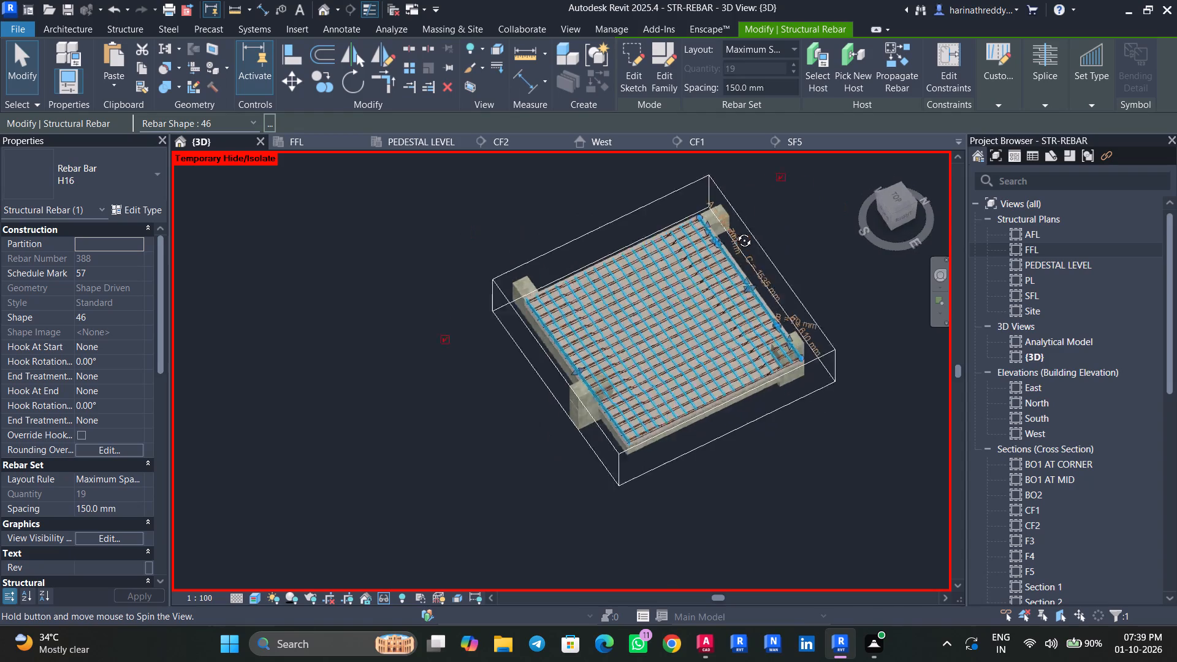
pyautogui.keyDown('shift'); pyautogui.moveTo(735, 231); pyautogui.dragTo(766, 157, button='middle'); pyautogui.keyUp('shift')
pyautogui.scroll(11, 671, 270)
pyautogui.press('Escape')
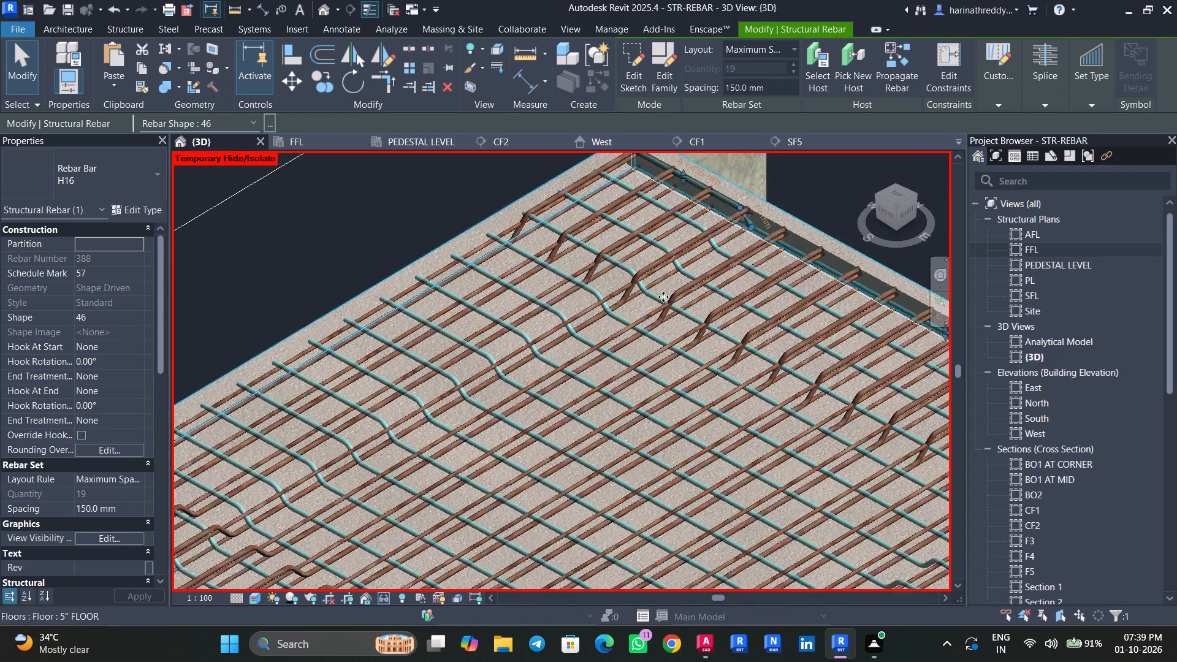
pyautogui.press('Escape')
# Examine the bar crossings up close, selecting the new H16 cranked set and the H12 set parallel to it.
pyautogui.scroll(3, 642, 368)
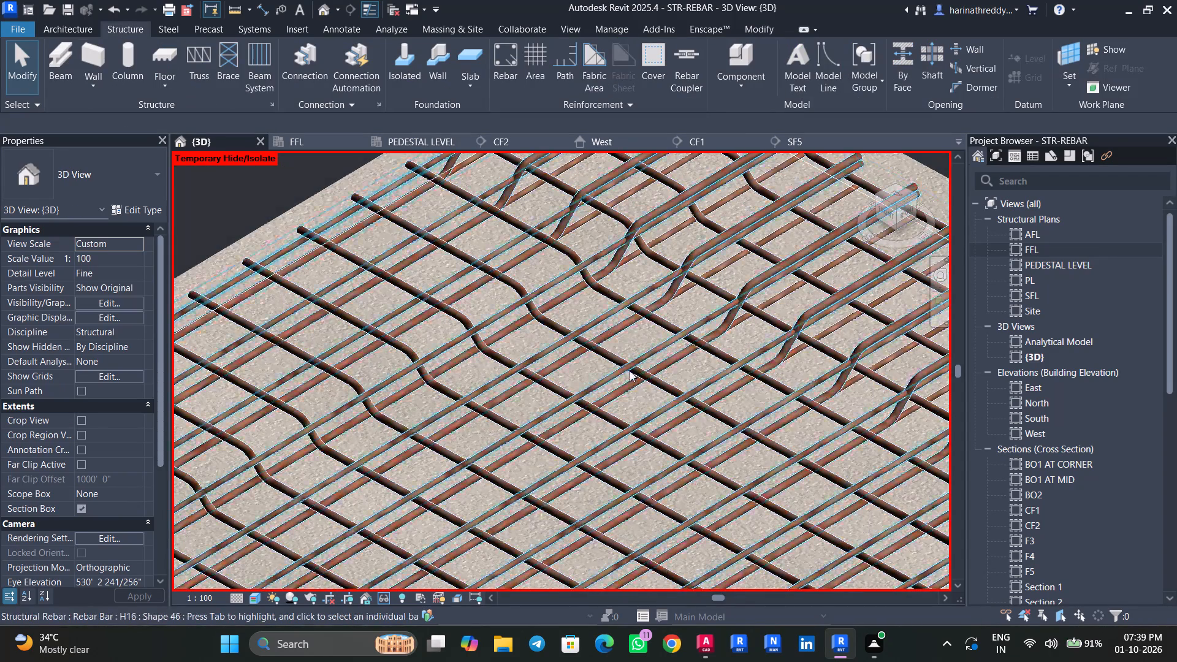
pyautogui.keyDown('shift'); pyautogui.moveTo(632, 373); pyautogui.dragTo(743, 368, button='middle'); pyautogui.keyUp('shift')
pyautogui.keyDown('shift'); pyautogui.scroll(1, 491, 411); pyautogui.keyUp('shift')
pyautogui.keyDown('shift'); pyautogui.moveTo(489, 412); pyautogui.dragTo(463, 423, button='middle'); pyautogui.keyUp('shift')
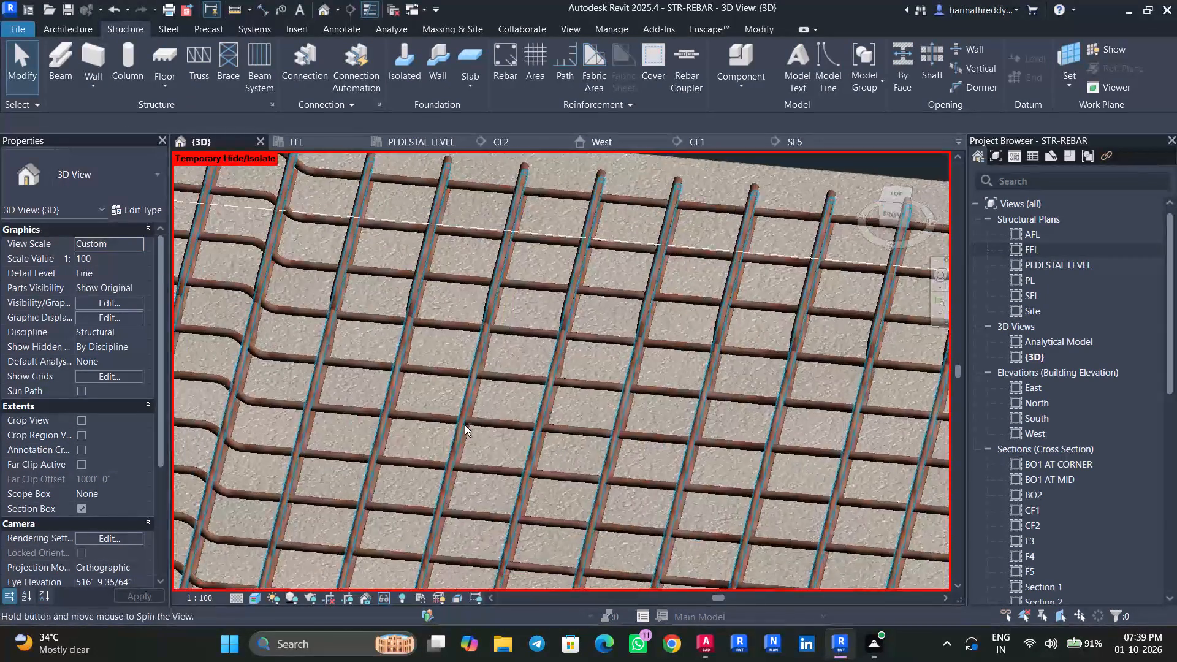
pyautogui.click(535, 436)
pyautogui.press('Escape')
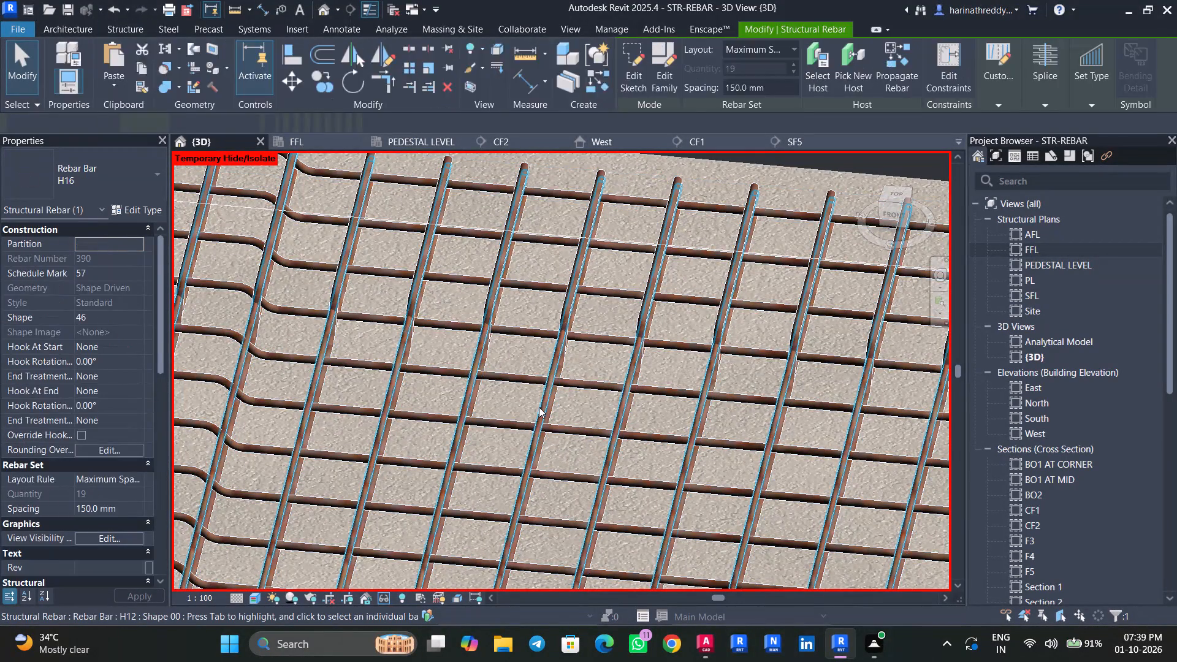
pyautogui.click(539, 406)
pyautogui.scroll(-10, 539, 406)
pyautogui.keyDown('shift'); pyautogui.moveTo(568, 420); pyautogui.dragTo(563, 490, button='middle'); pyautogui.keyUp('shift')
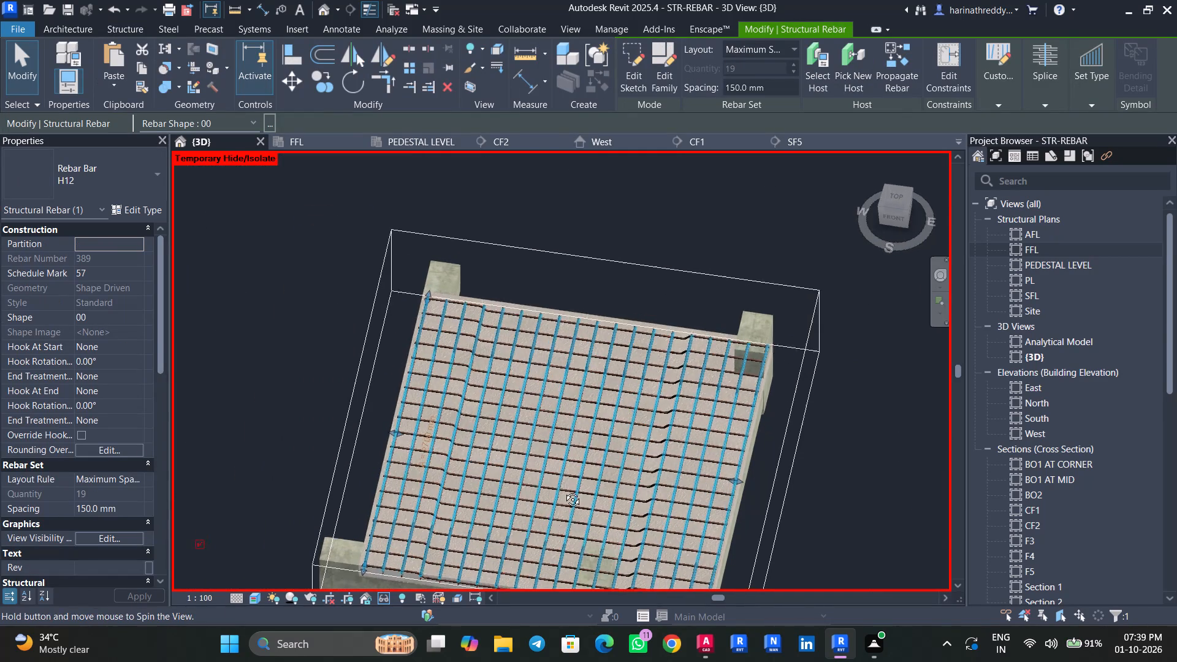
pyautogui.keyDown('shift'); pyautogui.moveTo(563, 490); pyautogui.dragTo(566, 511, button='middle'); pyautogui.keyUp('shift')
pyautogui.scroll(3, 750, 467)
pyautogui.click(723, 485)
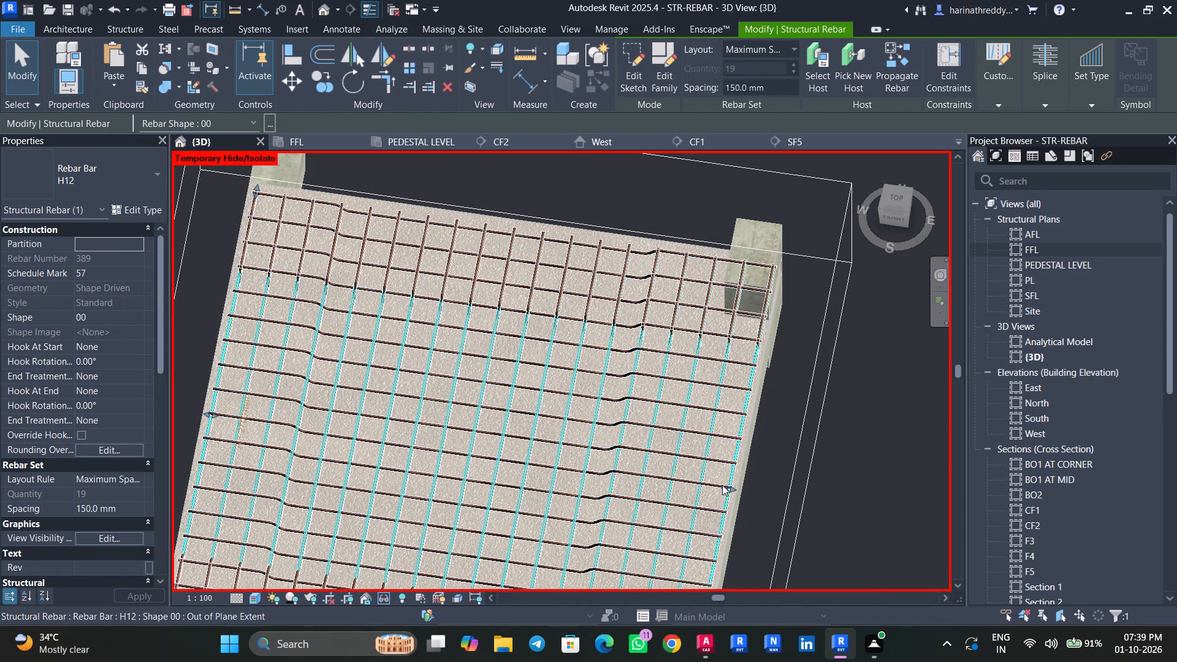
pyautogui.press('Escape')
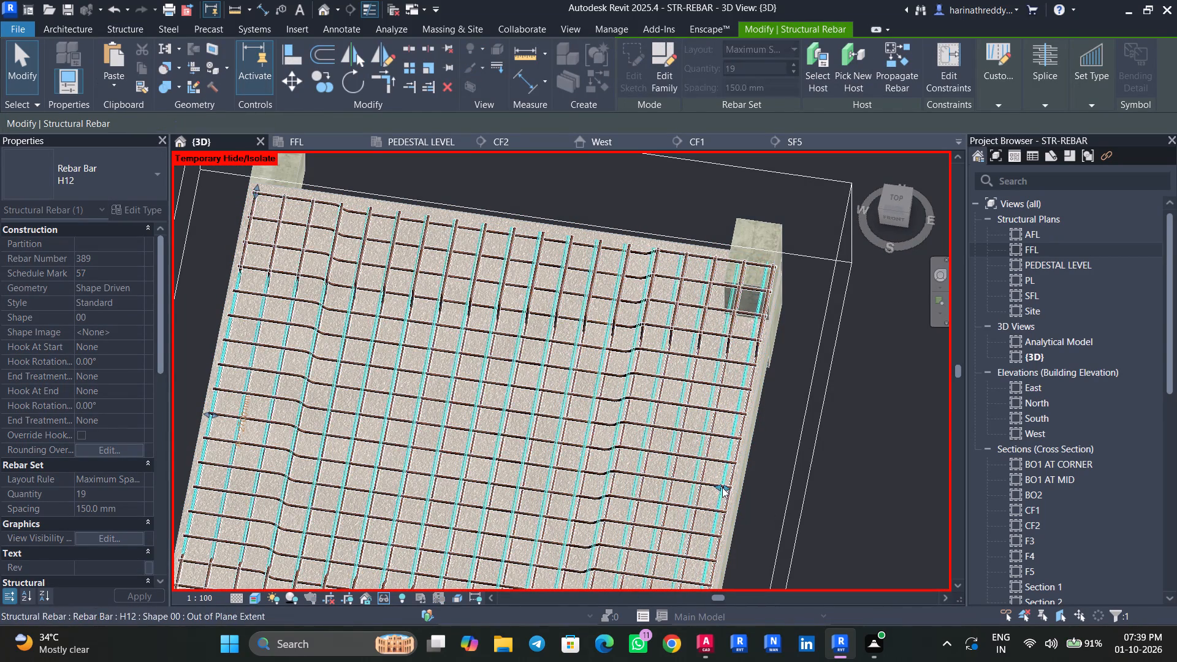
pyautogui.press('Escape')
pyautogui.press('Escape')
pyautogui.press('Escape')
# Select the earlier H16 cranked set and examine how it crosses the new bars near their cranks at both ends.
pyautogui.scroll(6, 360, 372)
pyautogui.moveTo(413, 363); pyautogui.dragTo(545, 512, button='middle')
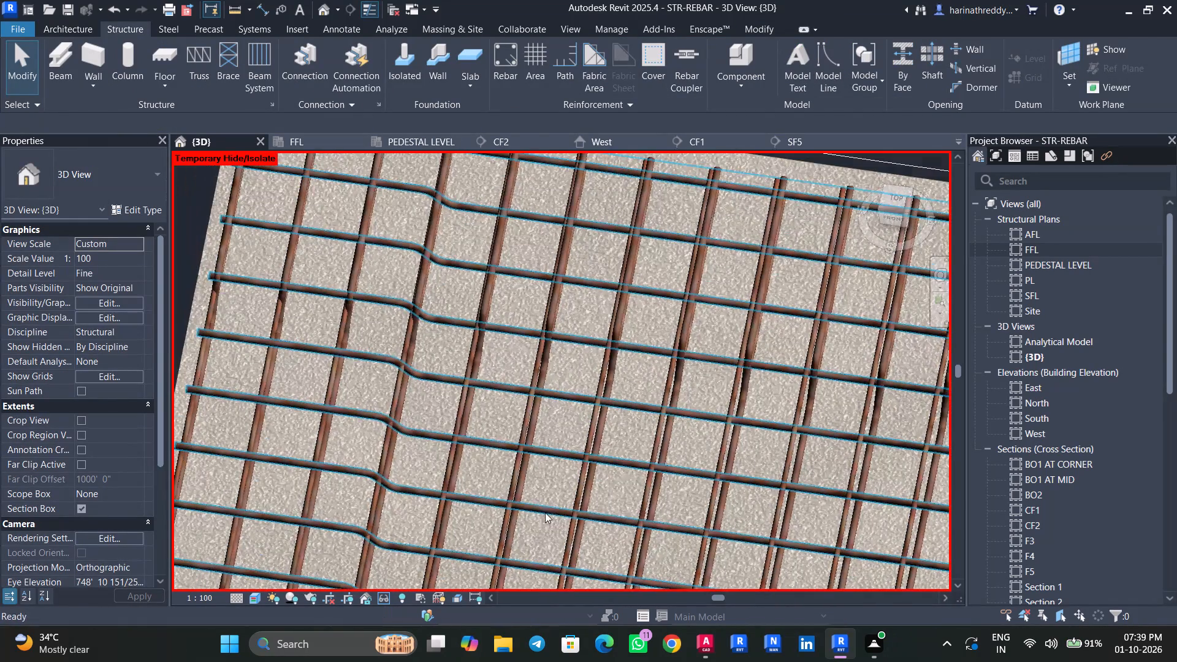
pyautogui.scroll(5, 463, 365)
pyautogui.scroll(-6, 438, 333)
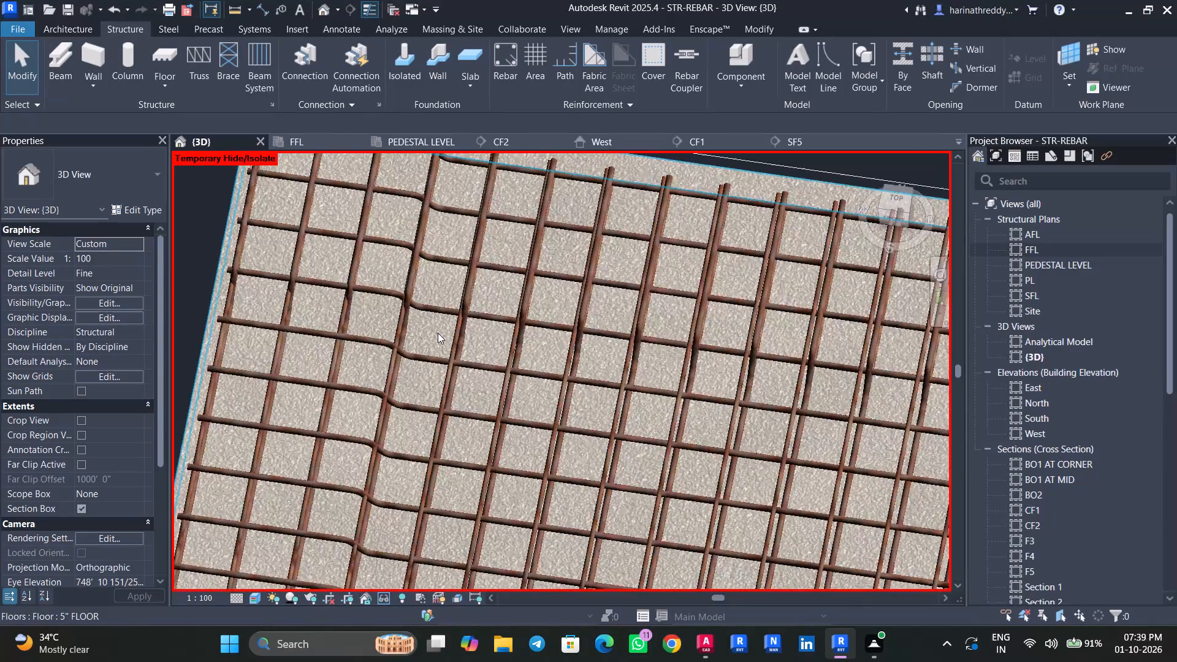
pyautogui.scroll(-4, 438, 333)
pyautogui.press('Escape')
pyautogui.click(503, 323)
pyautogui.keyDown('shift'); pyautogui.moveTo(573, 362); pyautogui.dragTo(364, 299, button='middle'); pyautogui.keyUp('shift')
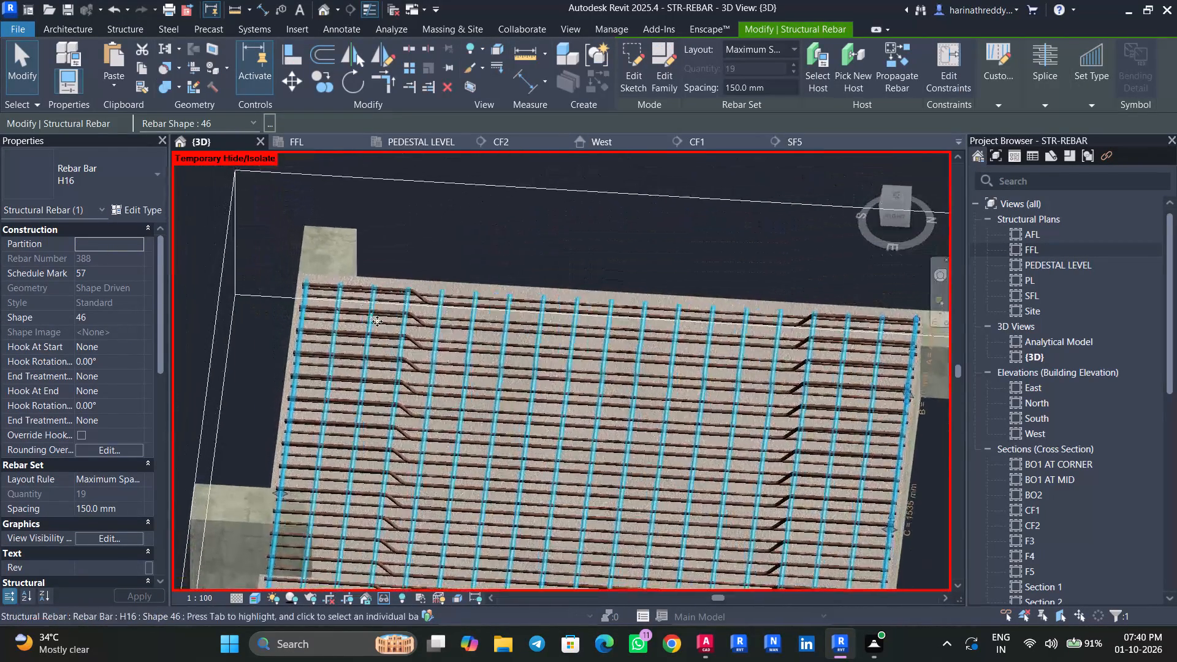
pyautogui.scroll(5, 380, 327)
pyautogui.moveTo(462, 435); pyautogui.dragTo(550, 278, button='middle')
pyautogui.scroll(4, 534, 426)
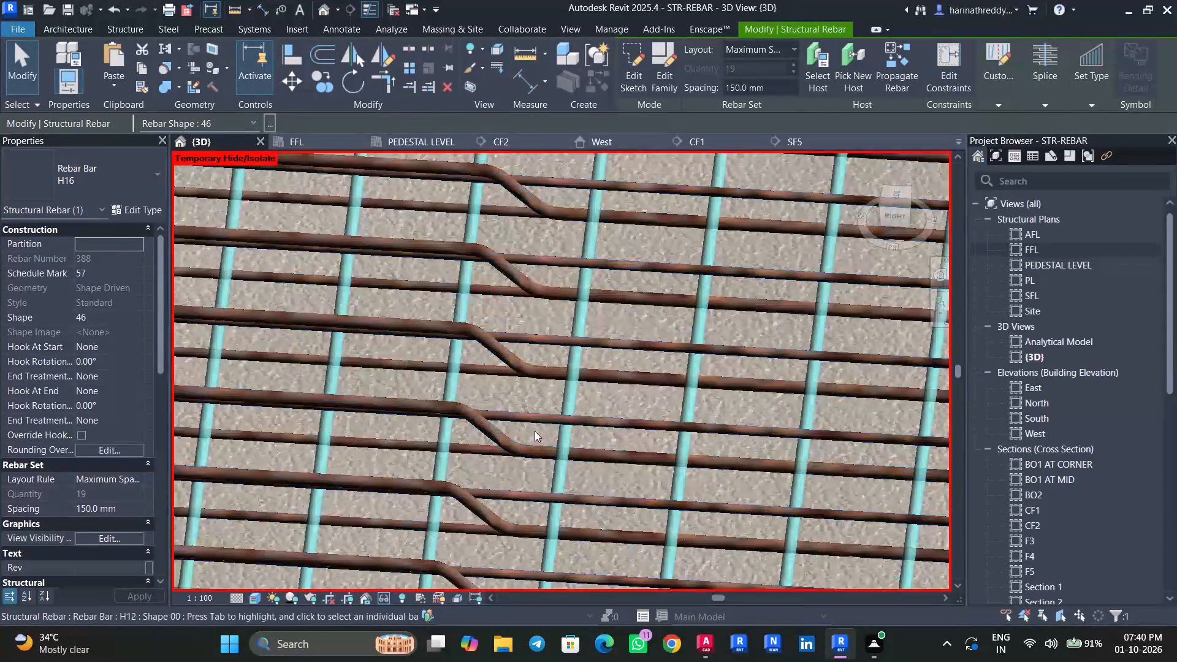
pyautogui.scroll(-7, 534, 424)
pyautogui.moveTo(651, 441); pyautogui.dragTo(367, 351, button='middle')
pyautogui.scroll(6, 741, 392)
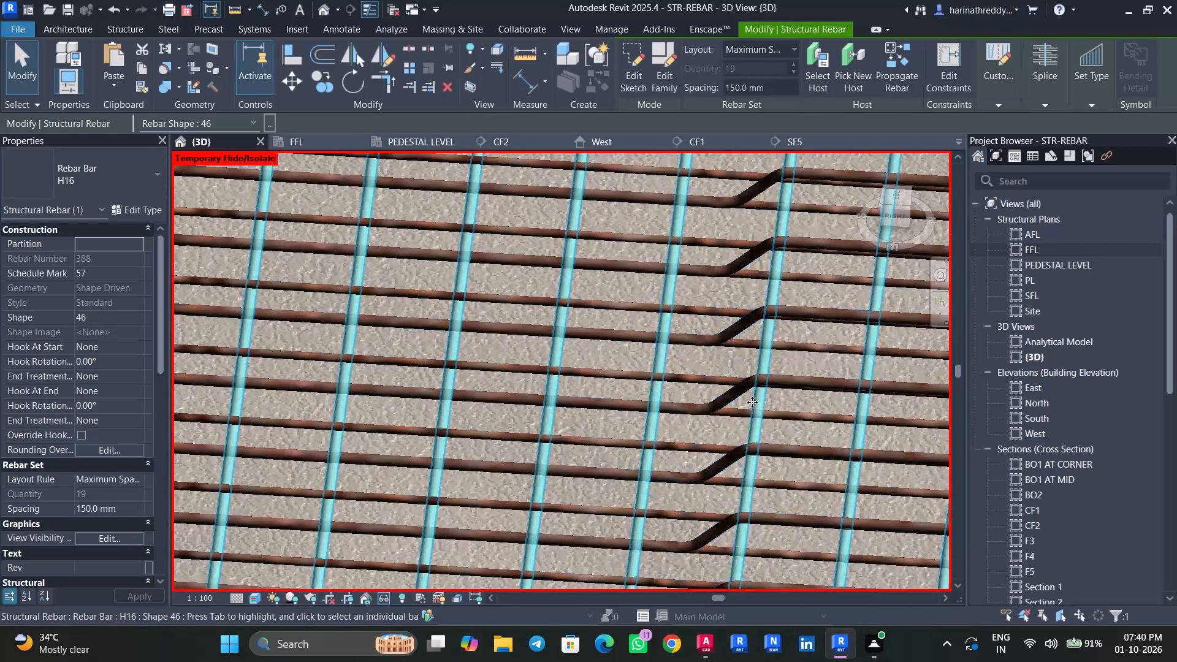
pyautogui.scroll(-6, 752, 402)
pyautogui.press('Escape')
pyautogui.press('Escape')
pyautogui.press('Escape')
# Examine the crossing reinforcement layers at mid-slab and along the slab edge.
pyautogui.scroll(-1, 563, 425)
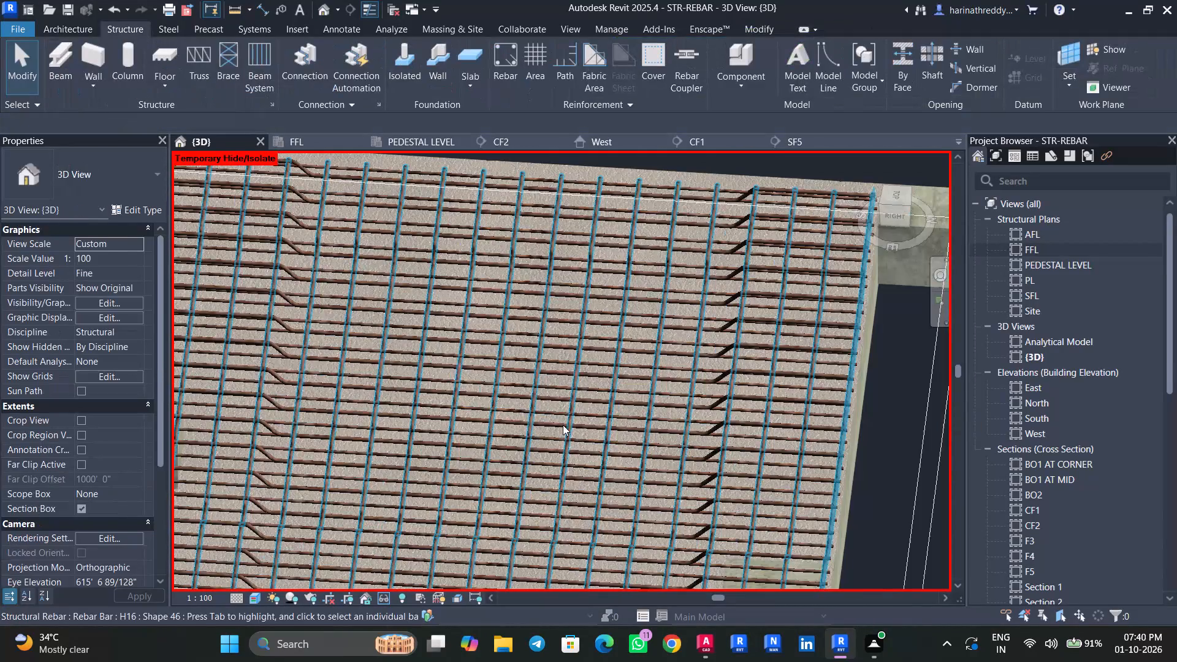
pyautogui.scroll(-1, 563, 425)
pyautogui.scroll(8, 620, 261)
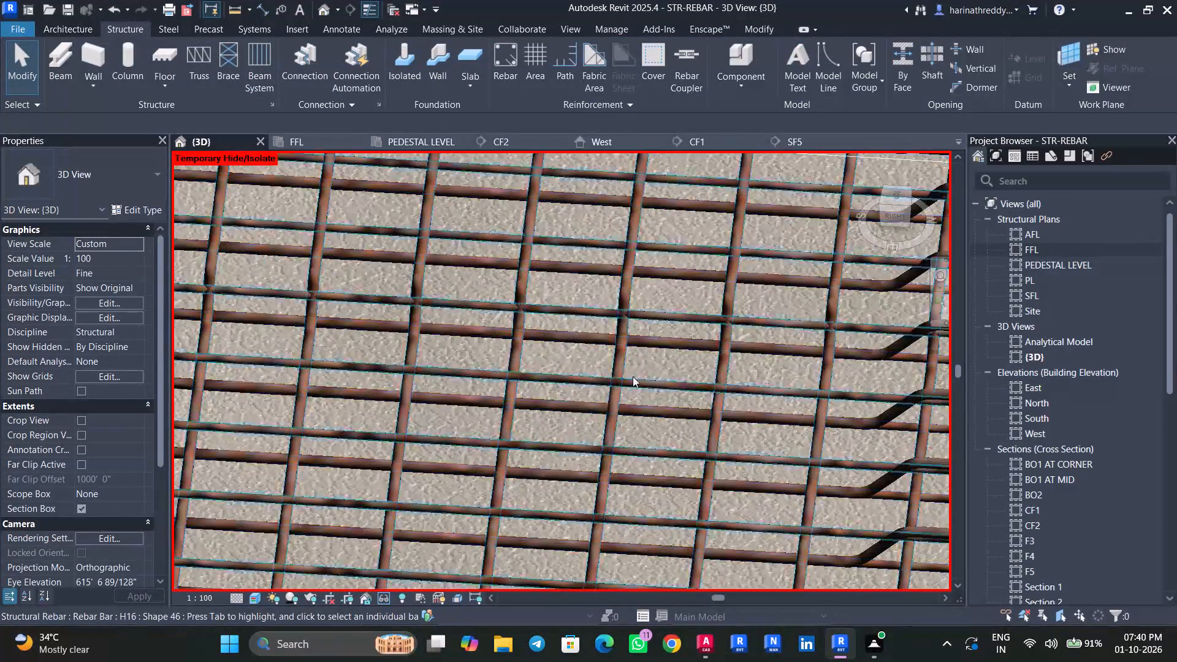
pyautogui.click(614, 424)
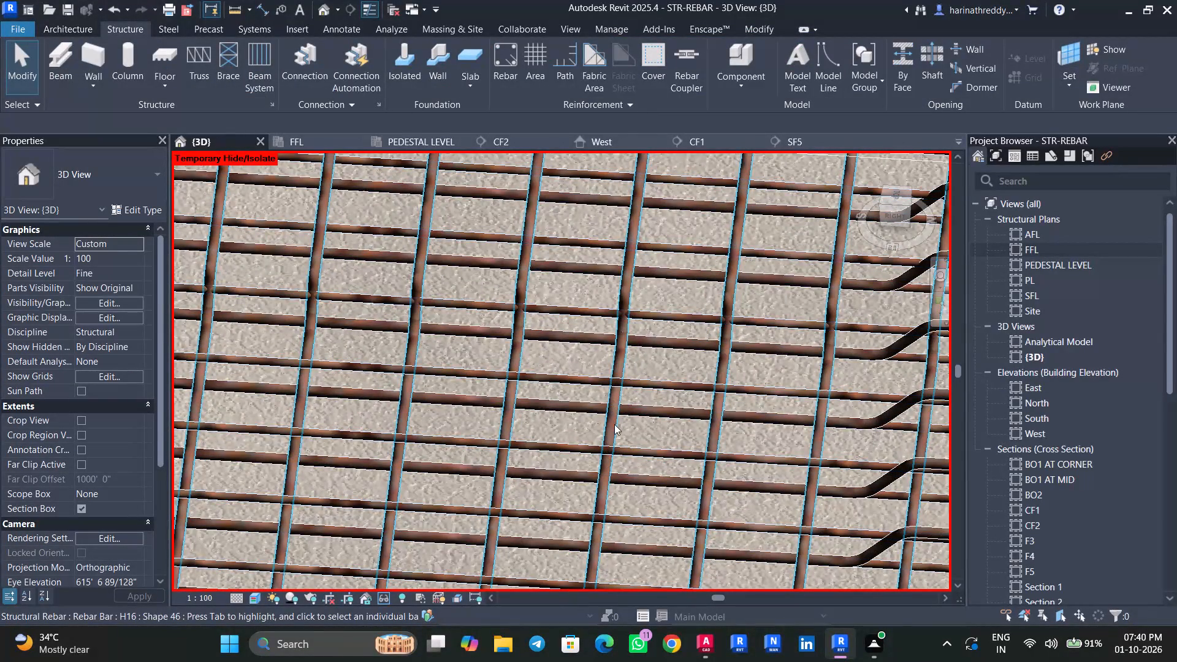
pyautogui.scroll(-9, 614, 424)
pyautogui.keyDown('shift'); pyautogui.moveTo(630, 439); pyautogui.dragTo(565, 337, button='middle'); pyautogui.keyUp('shift')
pyautogui.scroll(6, 717, 490)
pyautogui.press('Escape')
pyautogui.press('Escape')
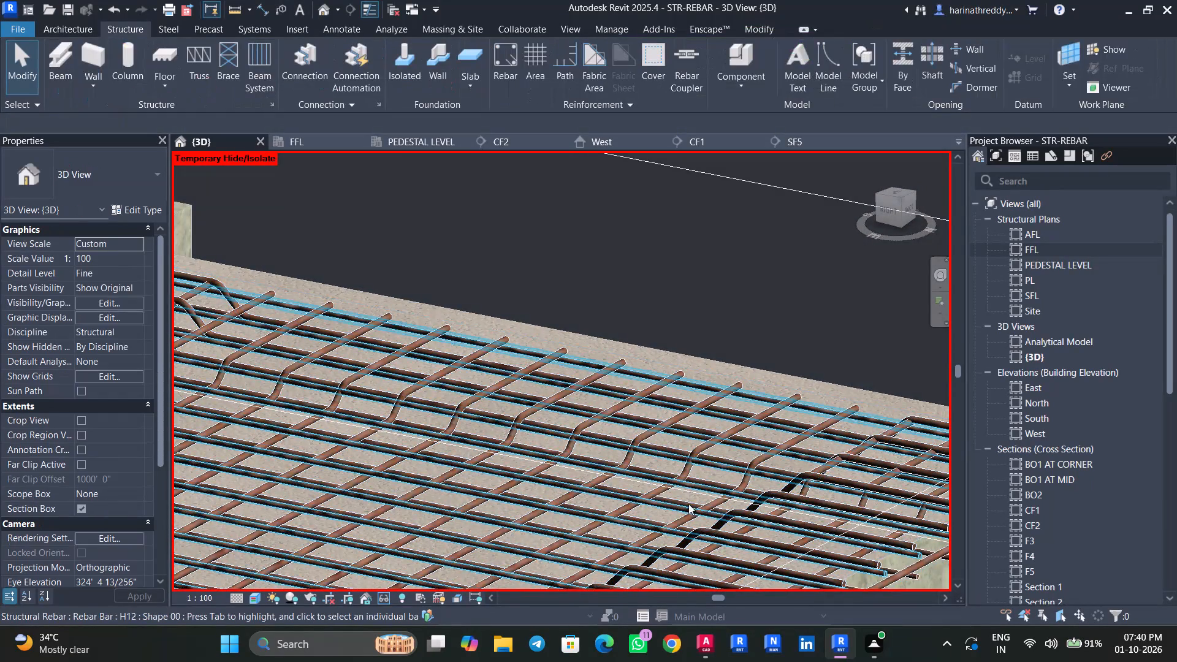
# Select the new H16 cranked bar set and examine its top legs and cranks near the slab corner.
pyautogui.scroll(-8, 787, 496)
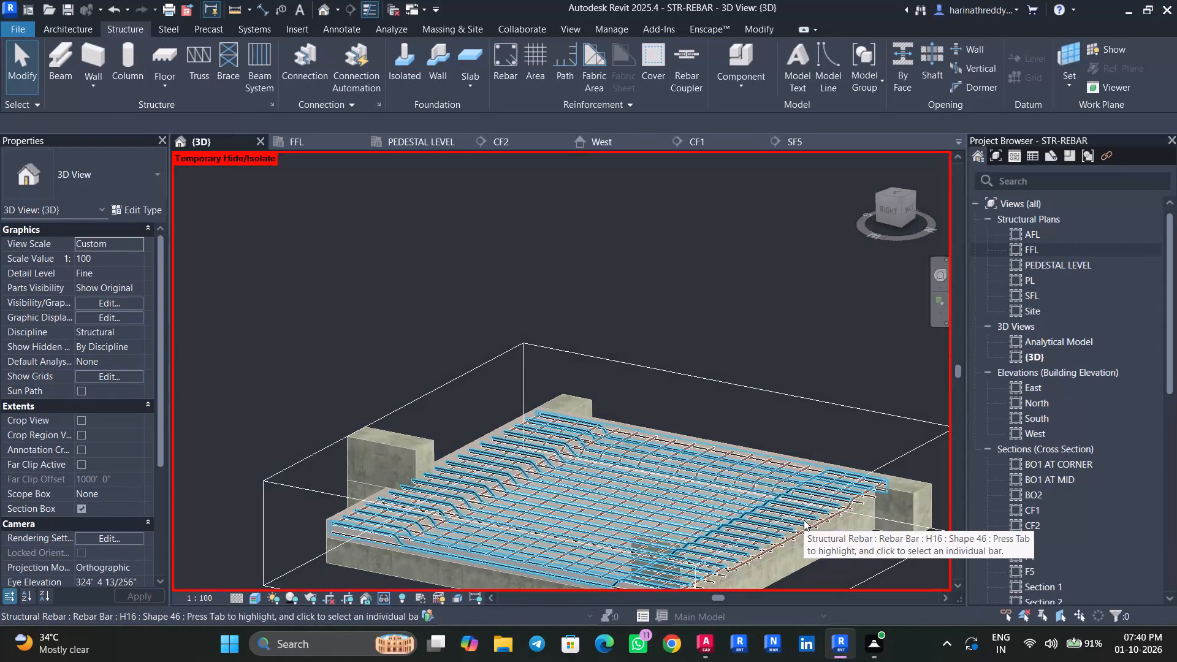
pyautogui.click(804, 520)
pyautogui.keyDown('shift'); pyautogui.moveTo(803, 519); pyautogui.dragTo(823, 564, button='middle'); pyautogui.keyUp('shift')
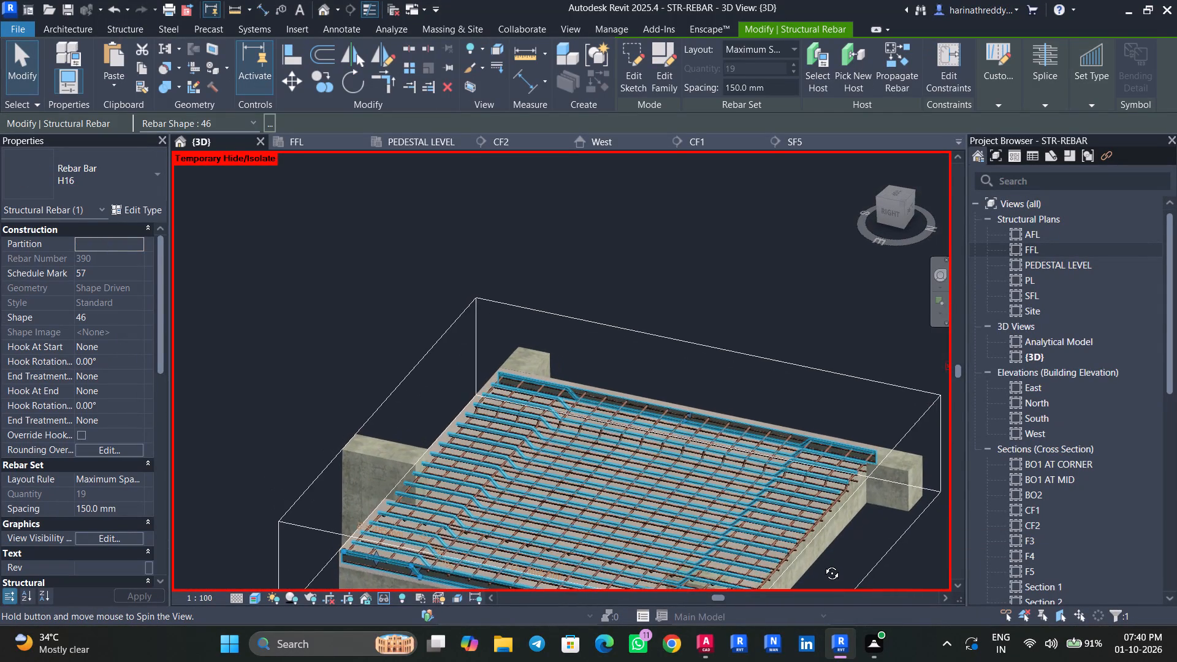
pyautogui.keyDown('shift'); pyautogui.moveTo(823, 564); pyautogui.dragTo(919, 561, button='middle'); pyautogui.keyUp('shift')
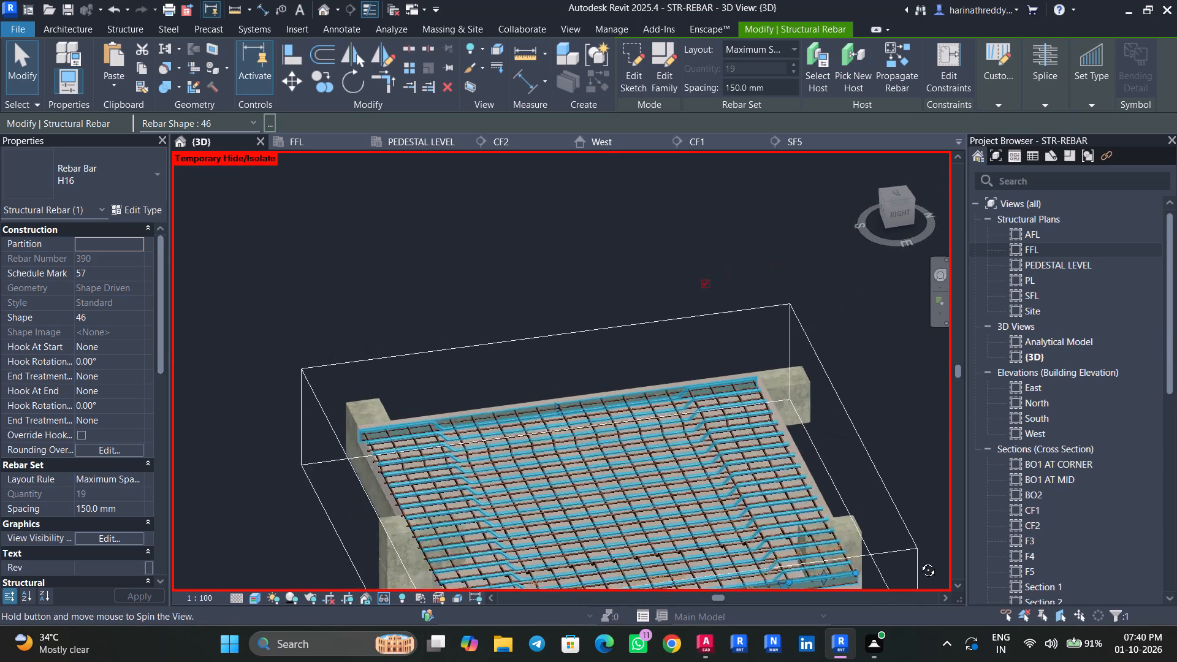
pyautogui.keyDown('shift'); pyautogui.moveTo(919, 561); pyautogui.dragTo(918, 559, button='middle'); pyautogui.keyUp('shift')
pyautogui.scroll(13, 385, 477)
pyautogui.scroll(-2, 331, 449)
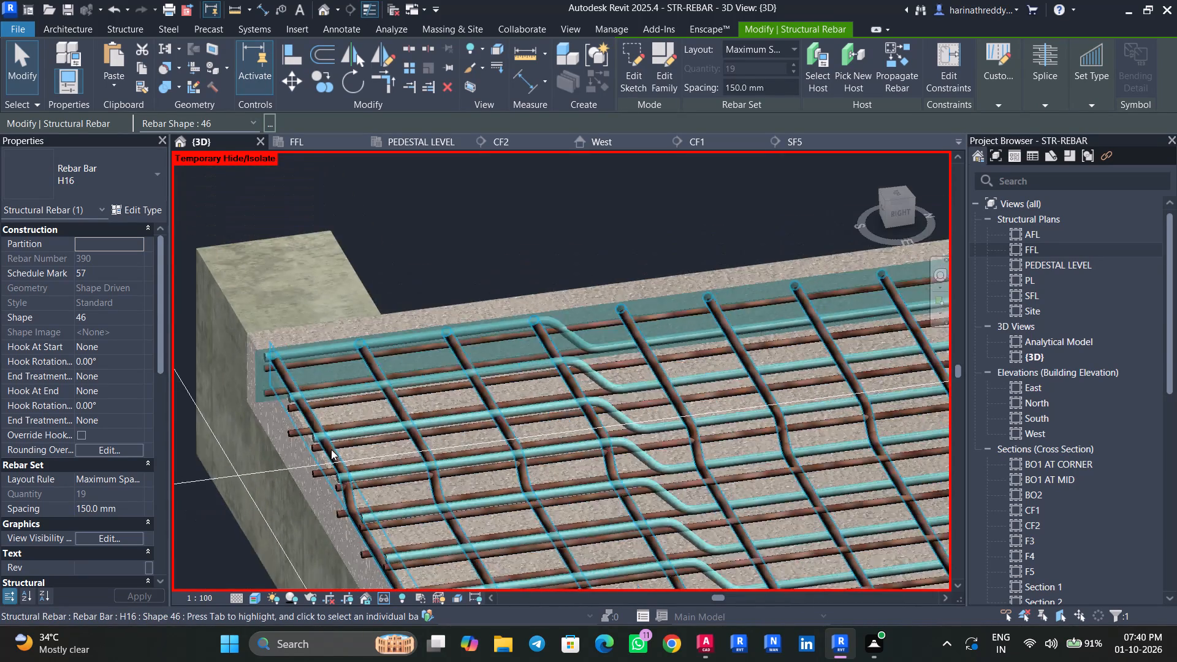
# Clear the rebar selection and open the Section 18 view through the FFL slab.
pyautogui.scroll(-4, 331, 449)
pyautogui.press('Escape')
pyautogui.press('Escape')
pyautogui.press('Escape')
pyautogui.scroll(-6, 1061, 547)
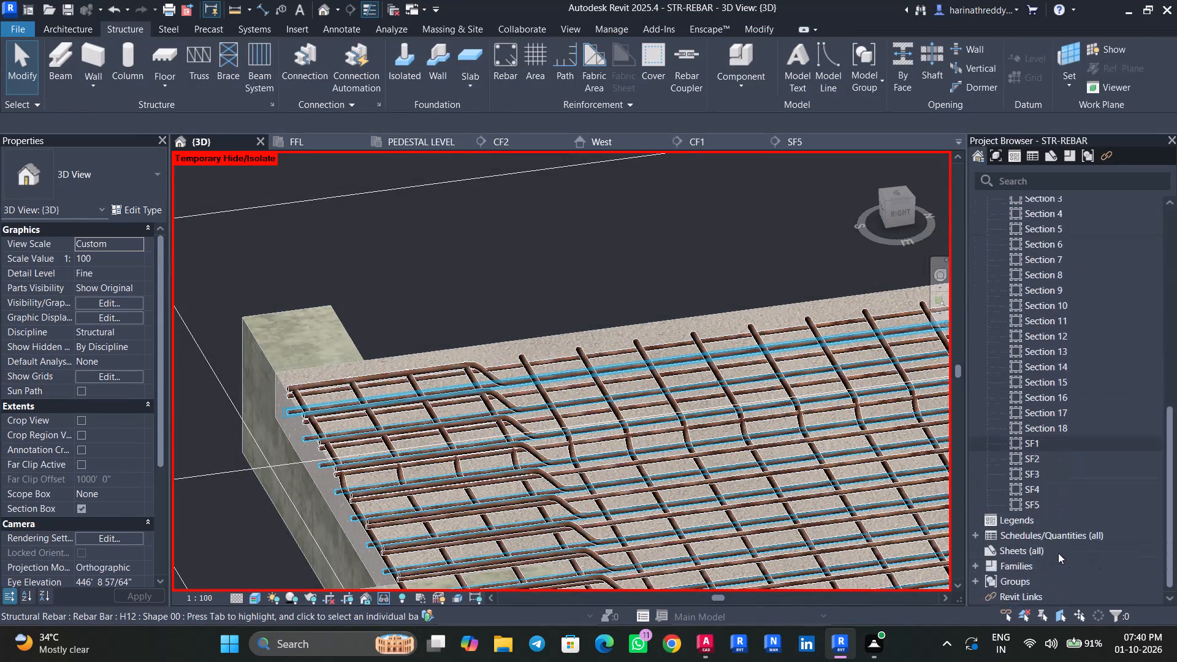
pyautogui.doubleClick(1056, 428)
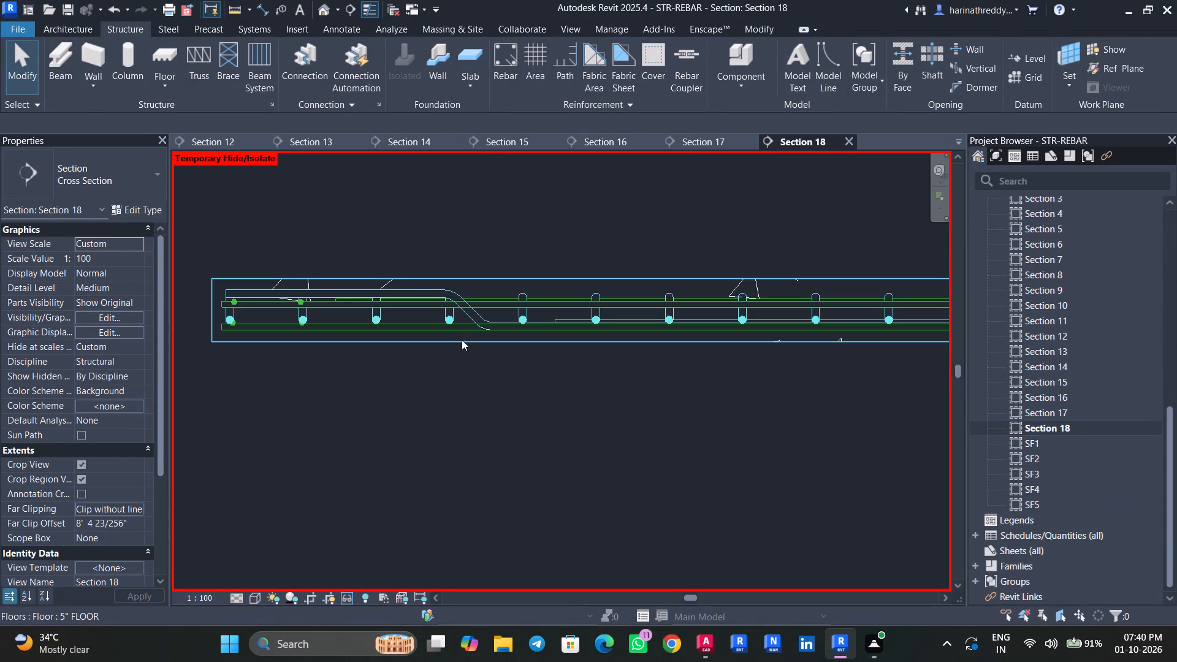
# Start rebar placement in the 5" FFL slab with H12 bars, using the near cover reference plane and perpendicular-to-cover orientation.
pyautogui.click(462, 340)
pyautogui.click(966, 76)
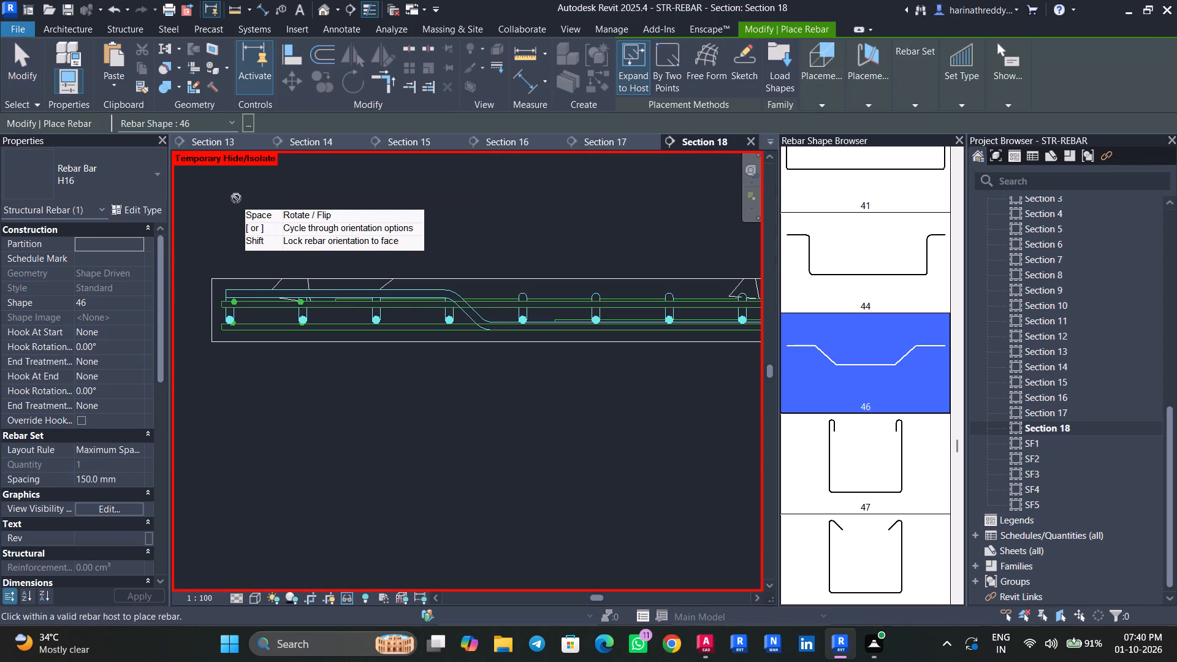
pyautogui.click(103, 178)
pyautogui.click(69, 301)
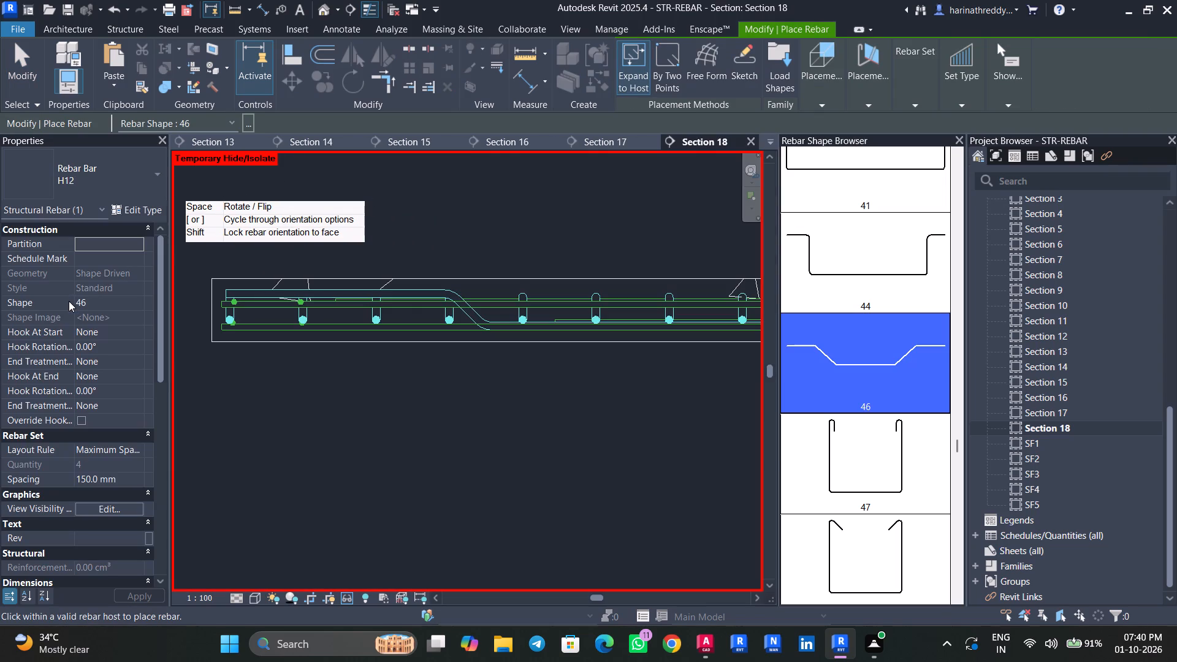
pyautogui.scroll(-4, 427, 320)
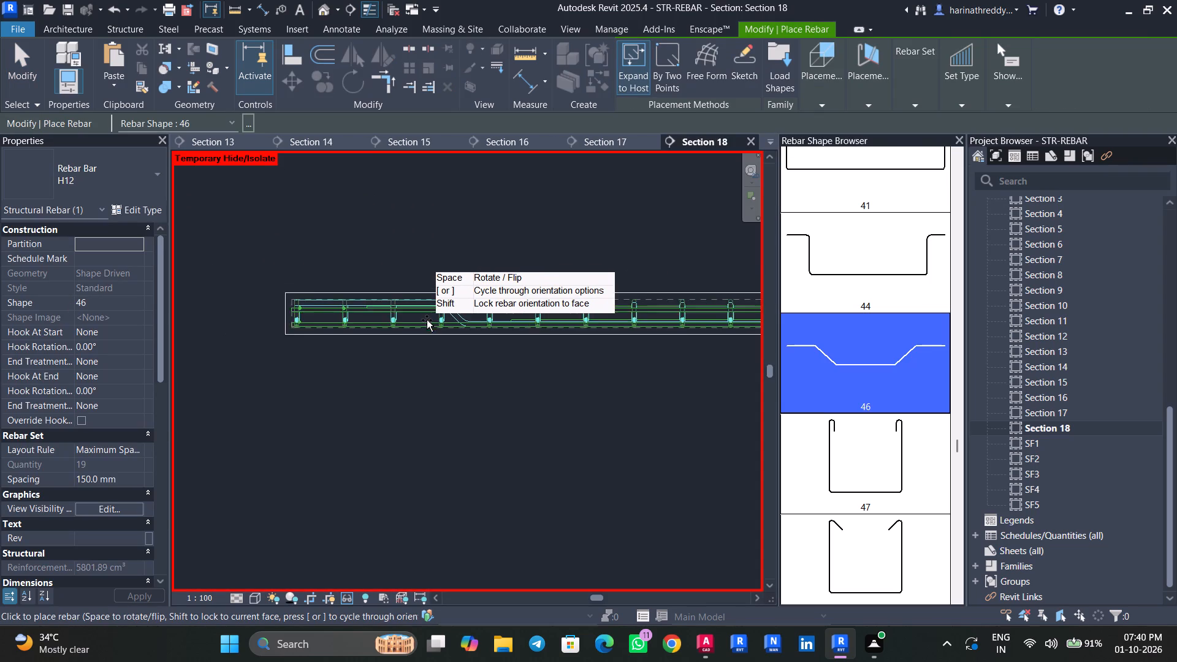
pyautogui.moveTo(425, 320); pyautogui.dragTo(244, 372, button='middle')
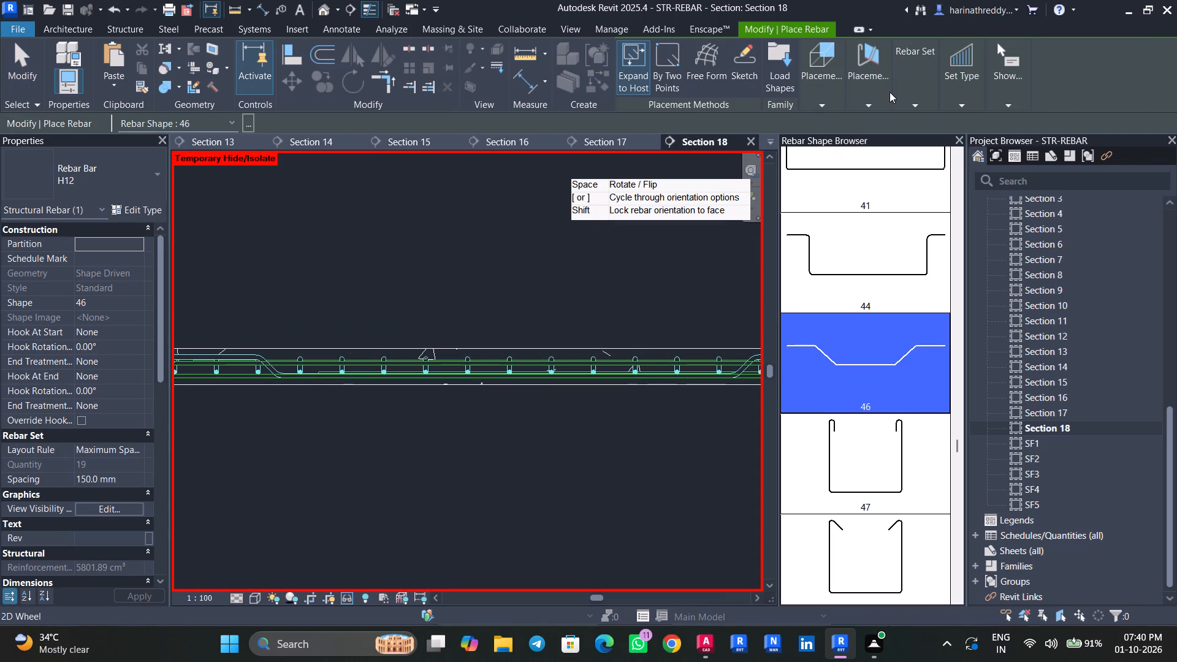
pyautogui.click(867, 126)
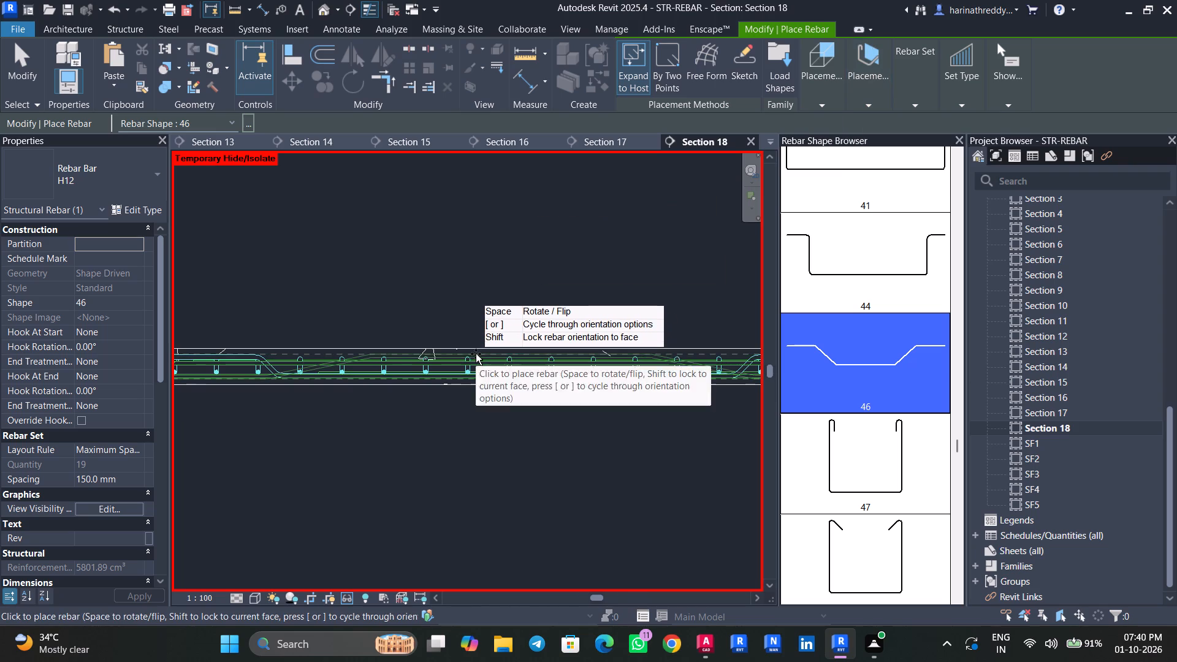
pyautogui.click(825, 100)
pyautogui.click(827, 132)
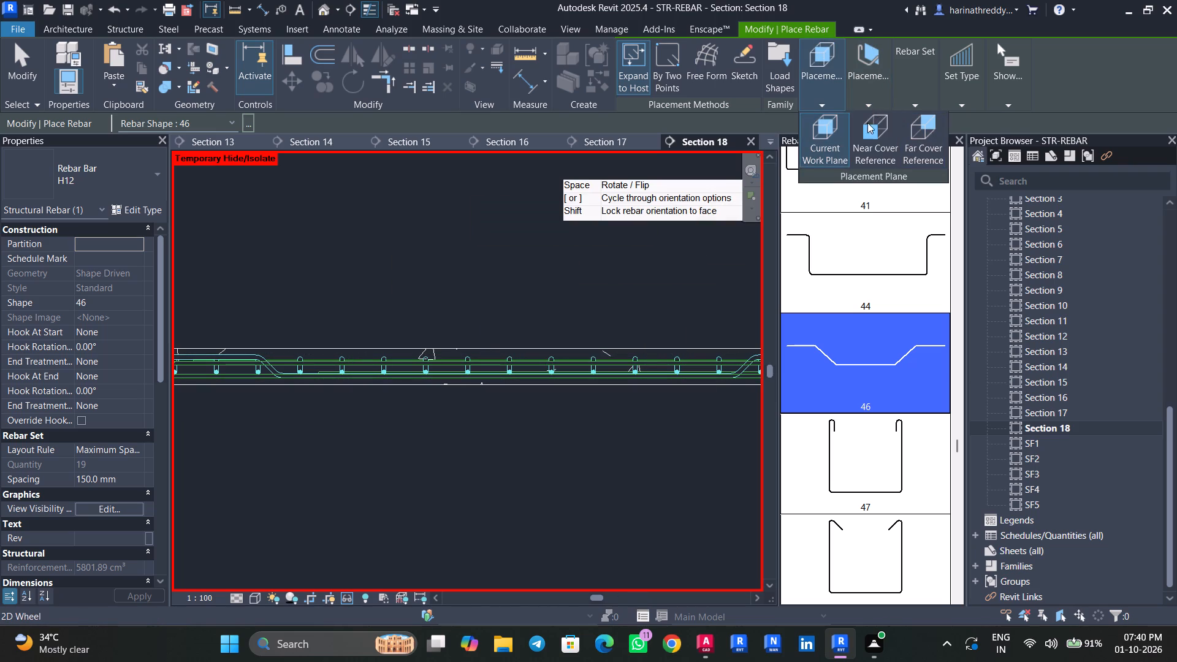
pyautogui.click(882, 131)
pyautogui.click(871, 99)
pyautogui.click(953, 142)
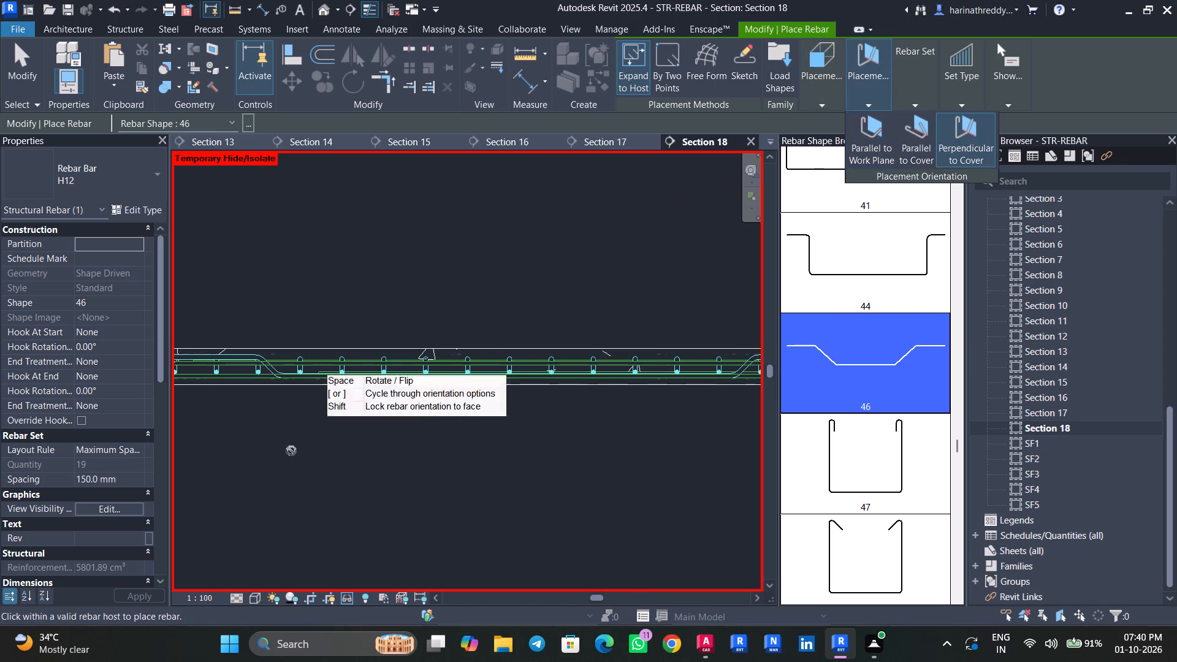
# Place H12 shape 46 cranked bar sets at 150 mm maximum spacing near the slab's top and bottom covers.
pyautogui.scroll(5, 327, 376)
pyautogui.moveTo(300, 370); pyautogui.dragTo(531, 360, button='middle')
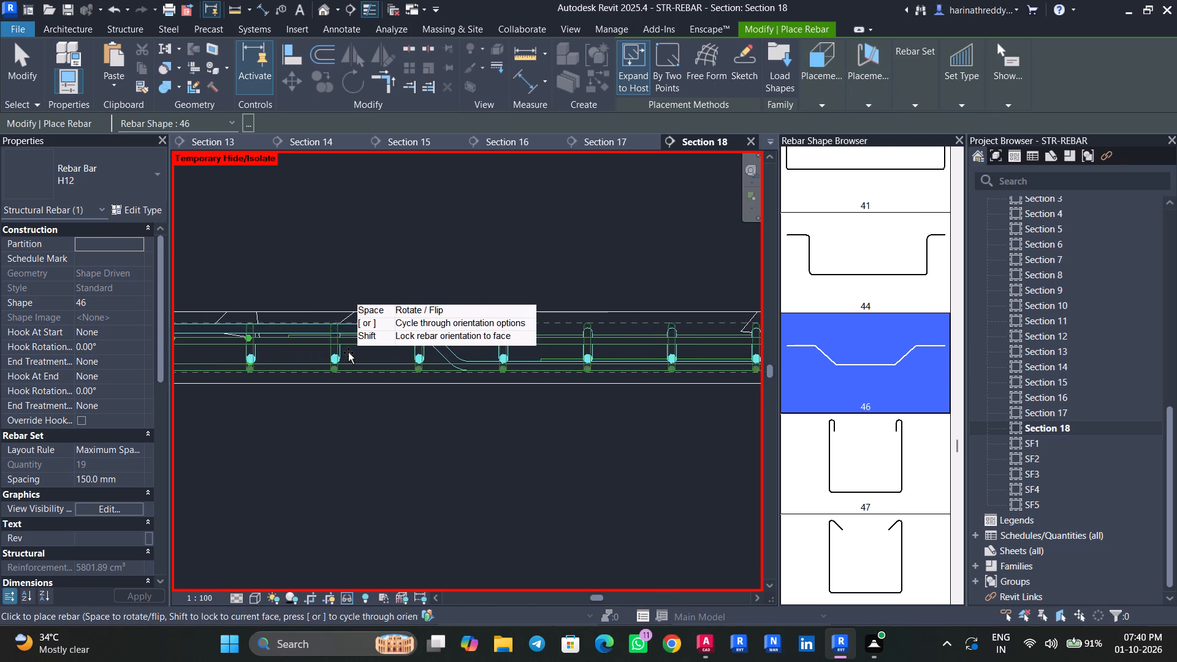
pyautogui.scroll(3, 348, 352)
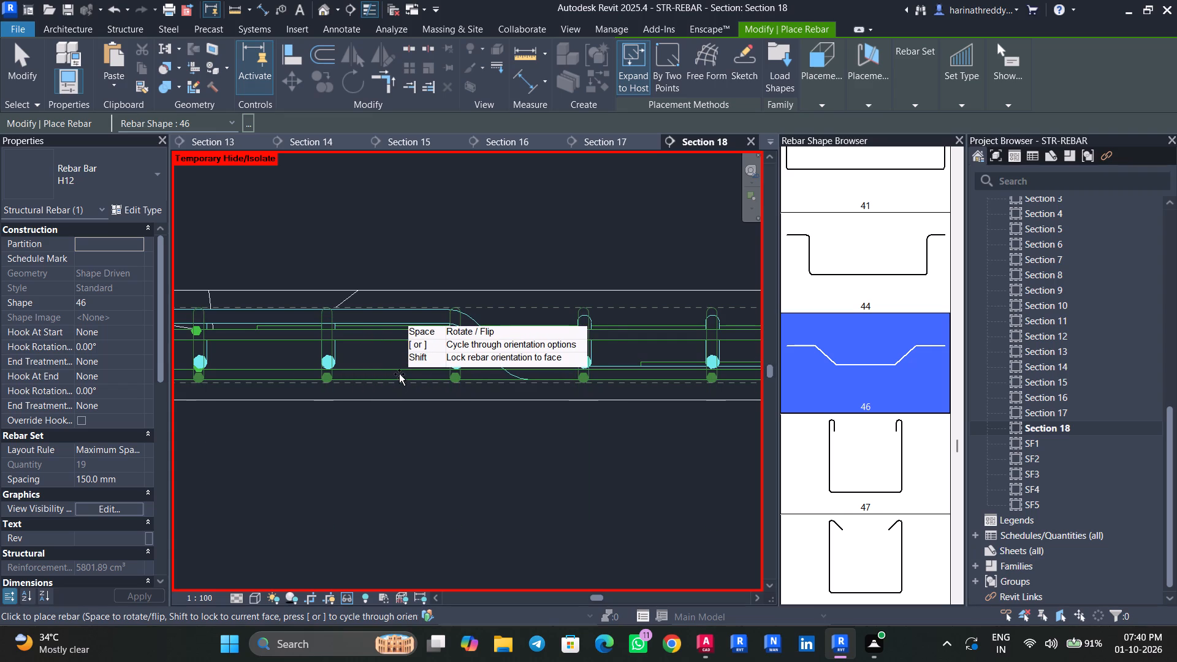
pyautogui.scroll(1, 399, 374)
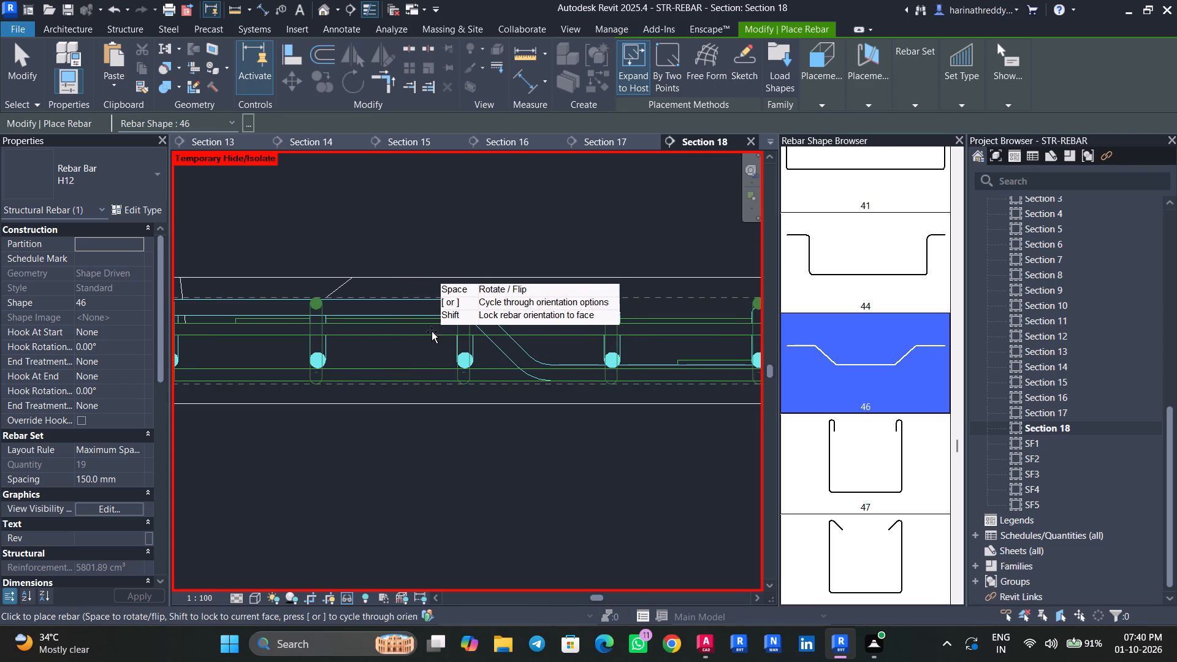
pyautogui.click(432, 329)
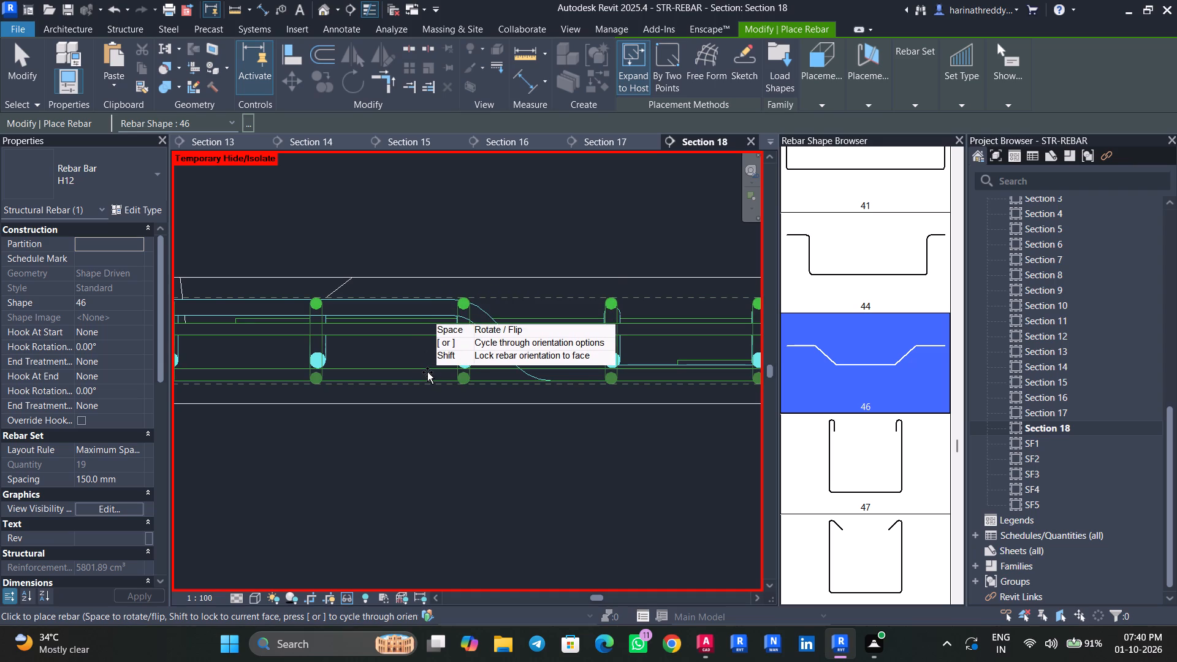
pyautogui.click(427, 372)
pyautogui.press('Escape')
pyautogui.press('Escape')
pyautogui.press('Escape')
# Examine the new H12 cranked sets against the H16 bars in the section, selecting the upper set.
pyautogui.scroll(-9, 420, 358)
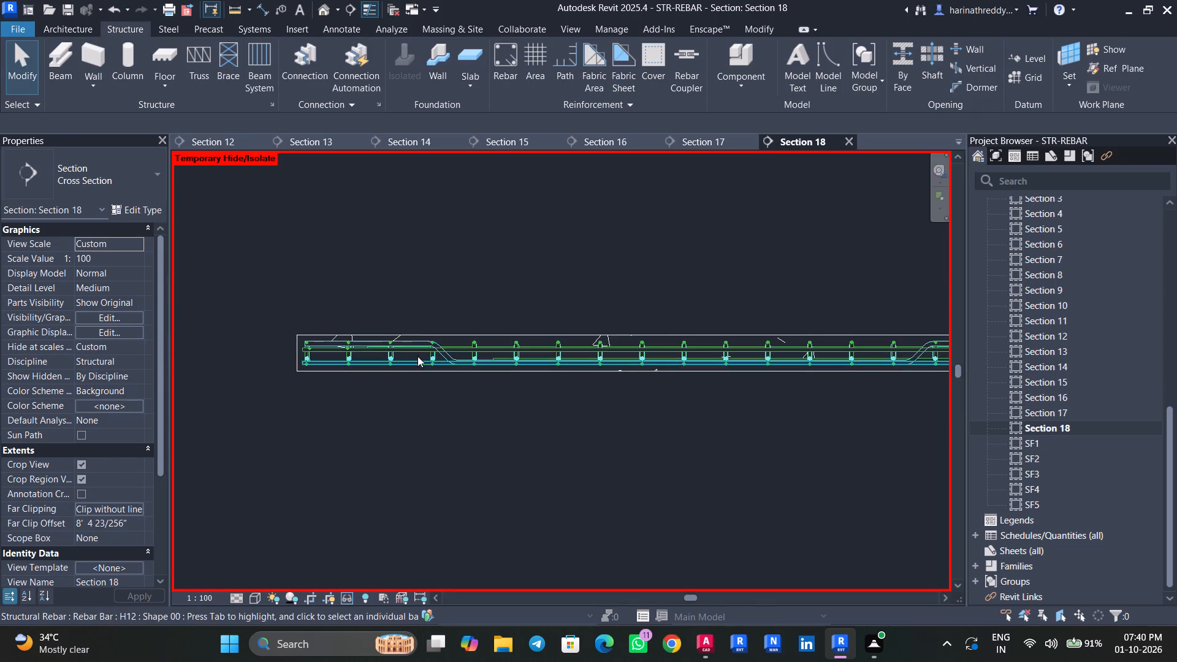
pyautogui.scroll(2, 418, 345)
pyautogui.scroll(4, 503, 337)
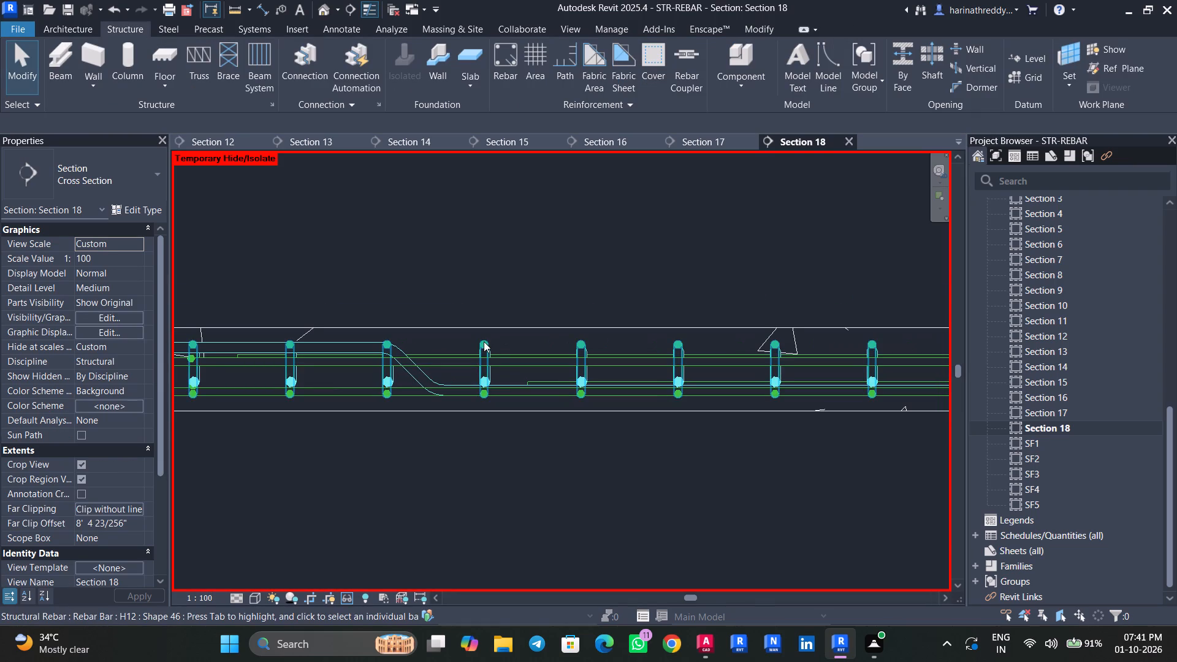
pyautogui.scroll(3, 371, 346)
pyautogui.click(398, 344)
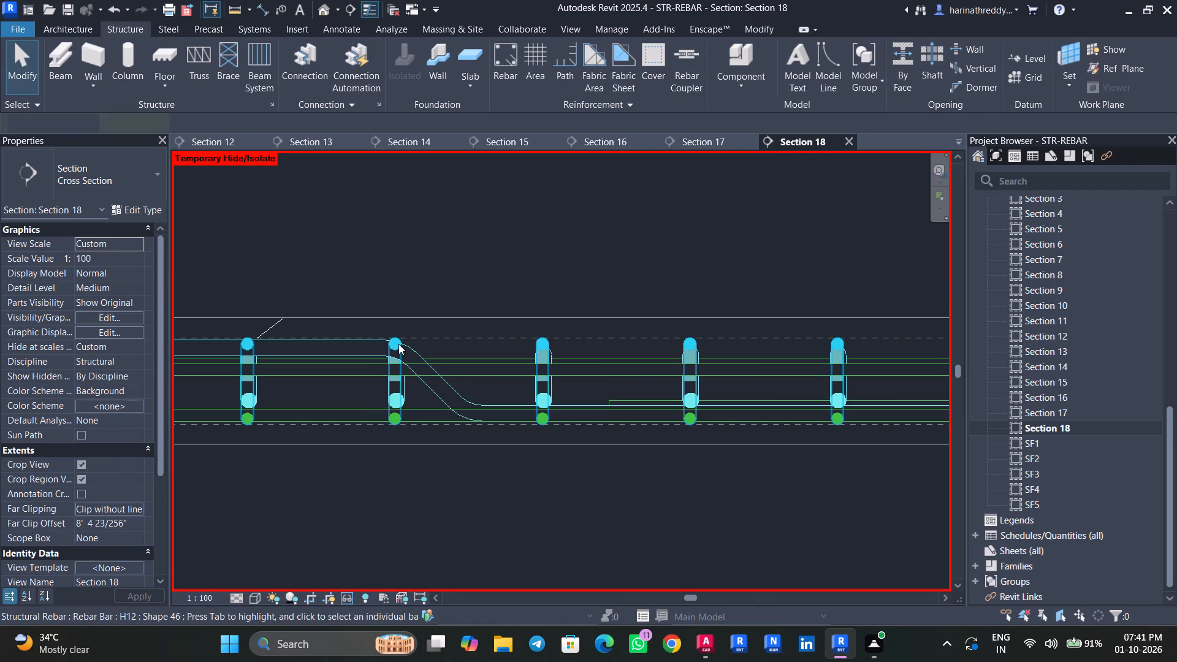
pyautogui.scroll(3, 399, 351)
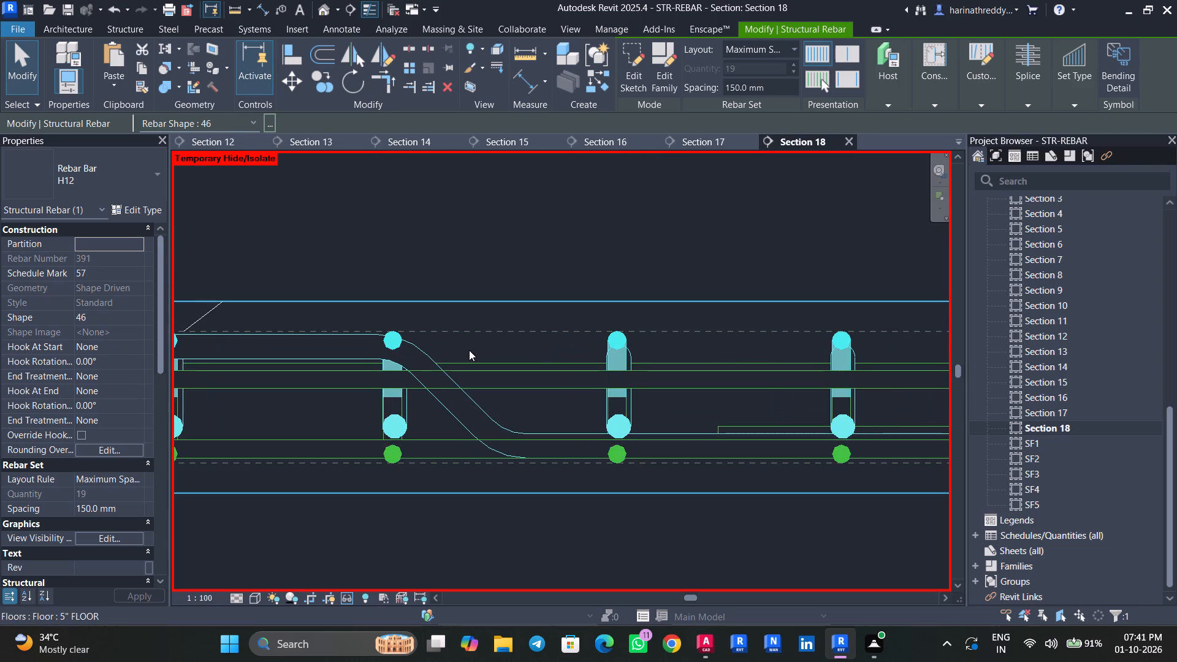
pyautogui.scroll(-7, 470, 349)
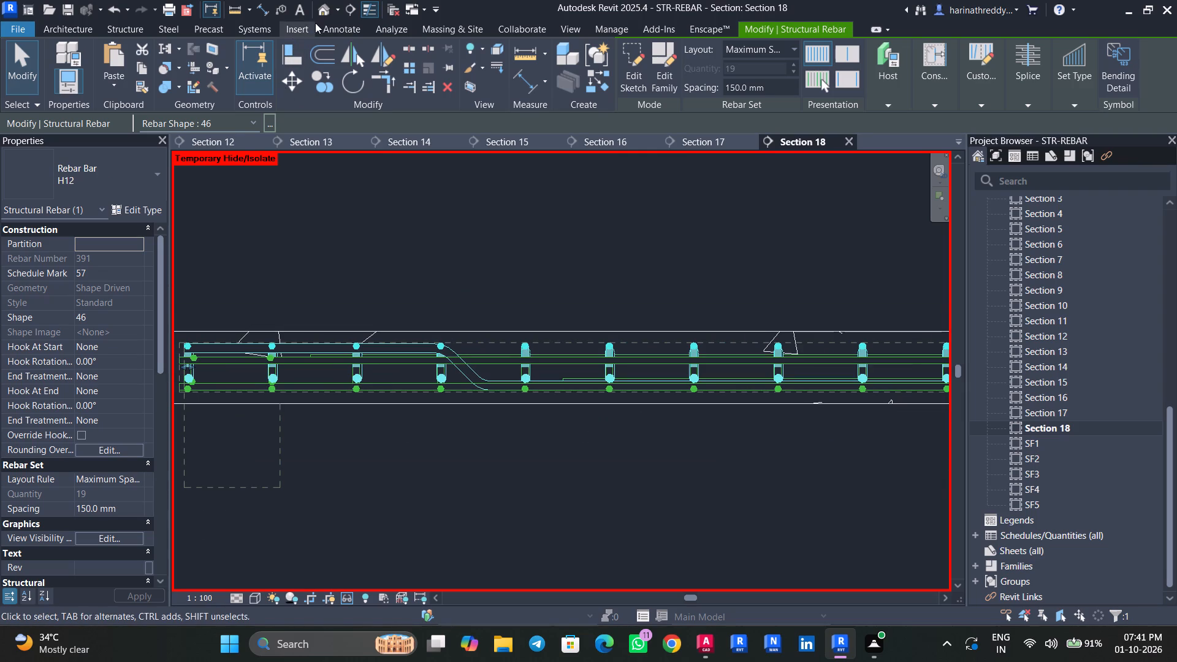
pyautogui.press('Escape')
pyautogui.press('Escape')
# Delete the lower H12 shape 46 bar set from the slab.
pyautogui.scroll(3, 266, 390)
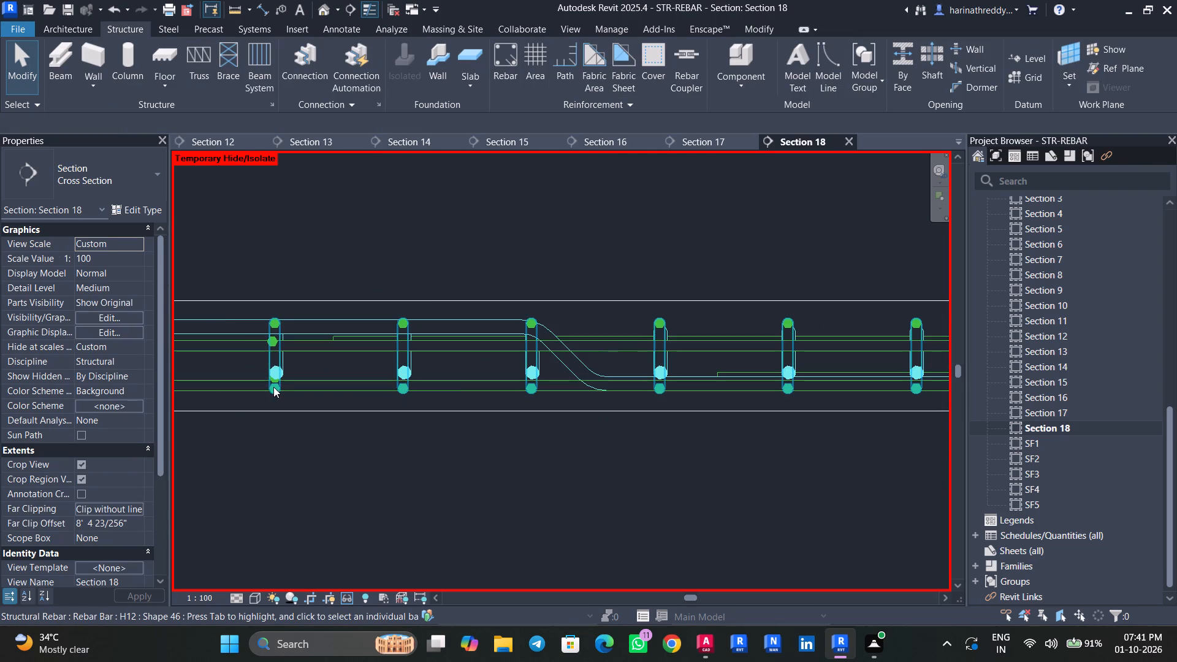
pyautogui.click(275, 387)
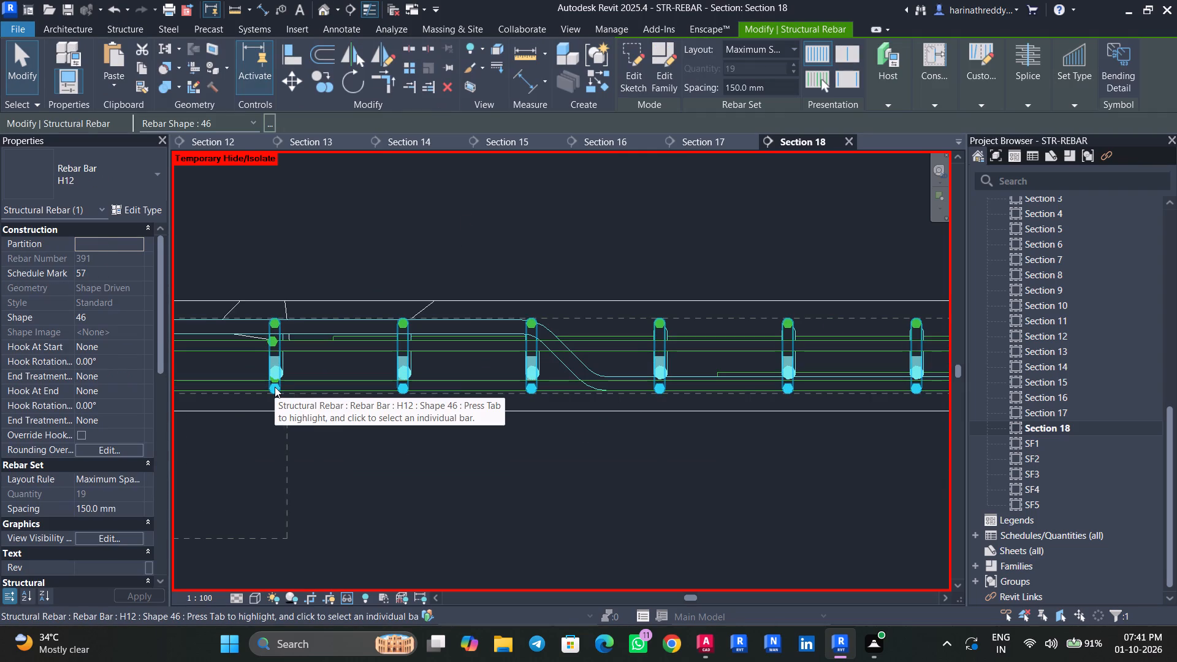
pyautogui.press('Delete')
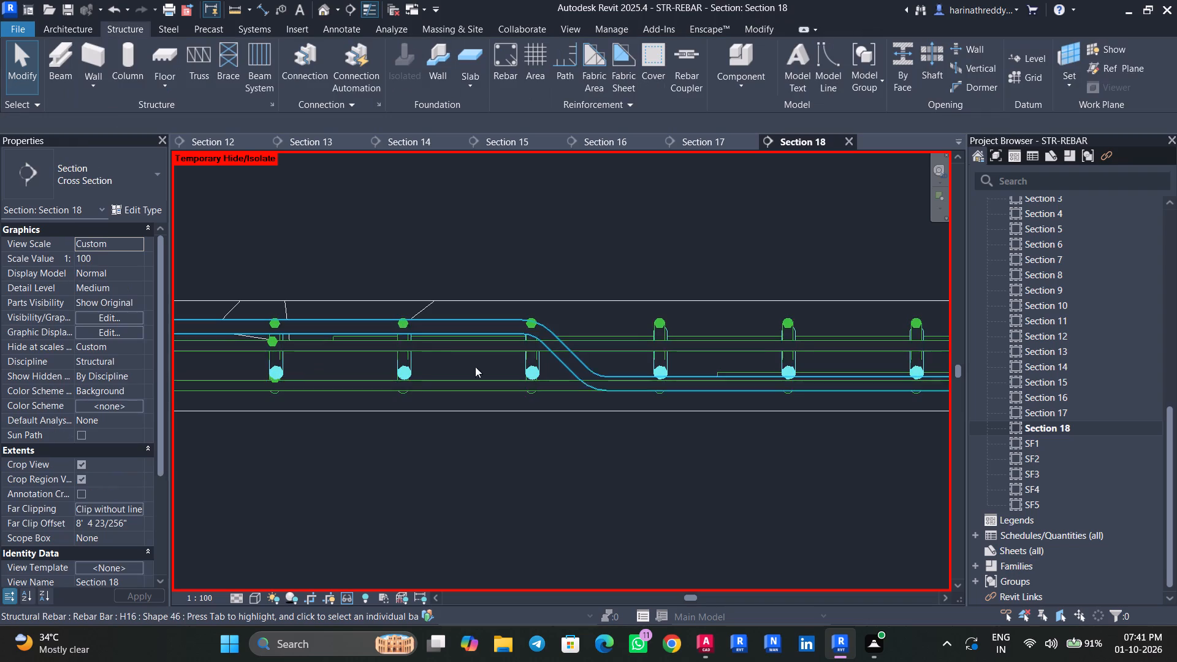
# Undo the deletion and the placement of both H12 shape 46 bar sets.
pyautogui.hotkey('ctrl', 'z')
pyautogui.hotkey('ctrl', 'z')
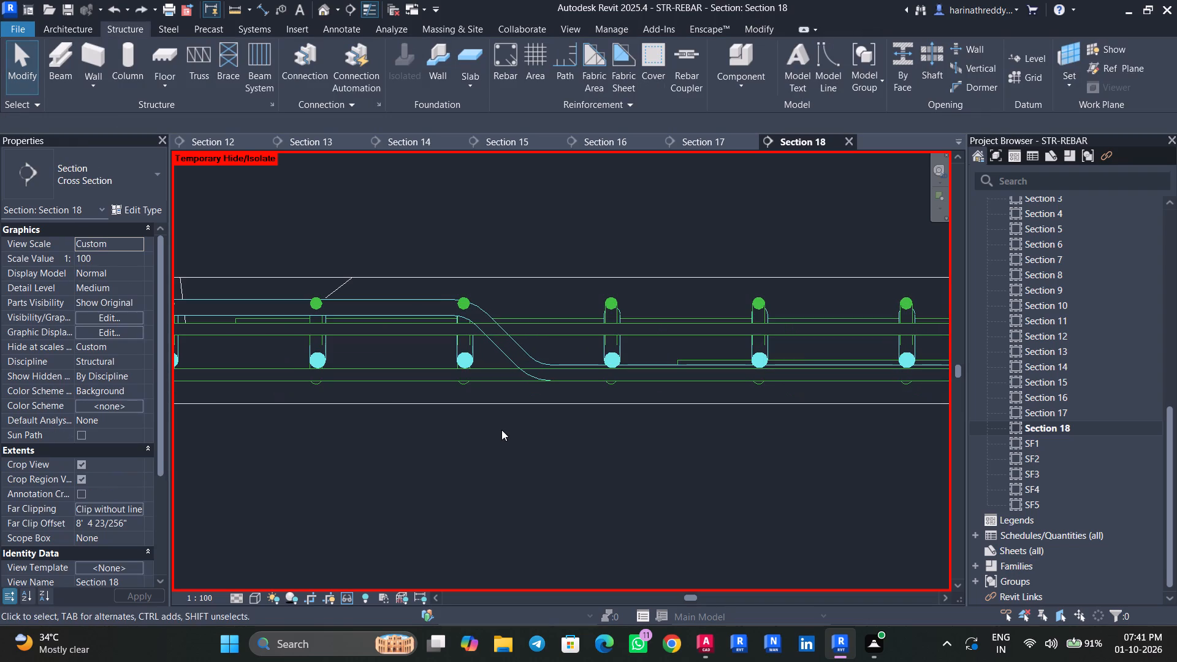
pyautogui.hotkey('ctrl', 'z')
# Place straight H12 shape 00 bar sets at 150 mm maximum spacing in the slab's lower and upper layers, perpendicular to the cover.
pyautogui.scroll(-5, 501, 430)
pyautogui.click(507, 423)
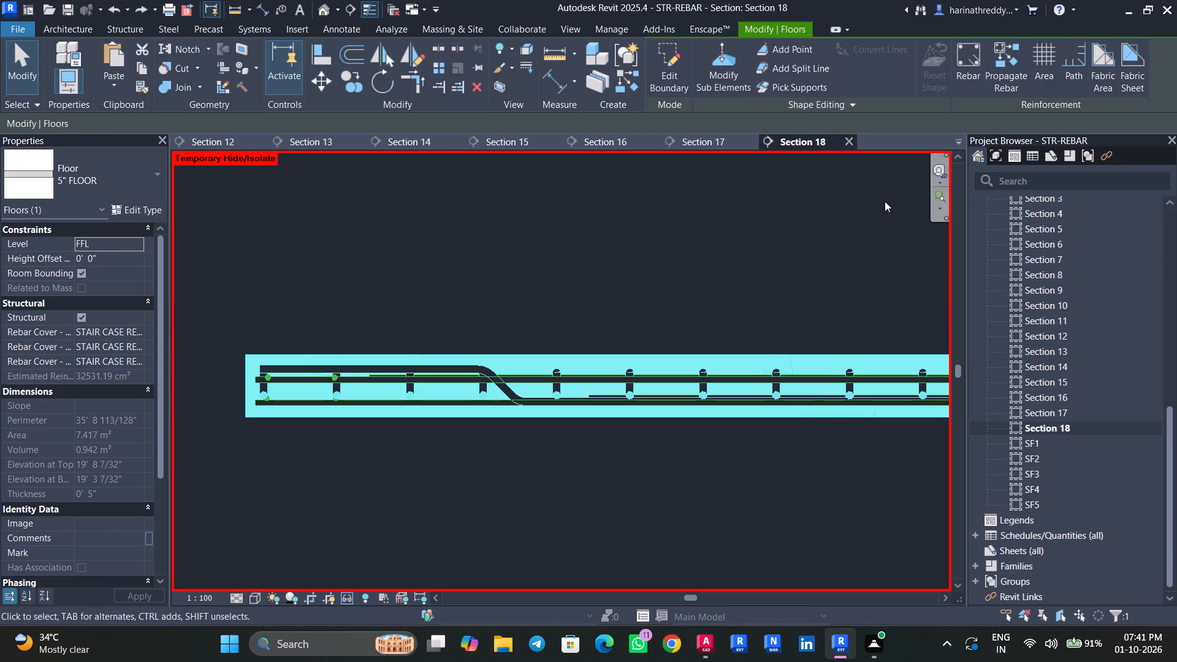
pyautogui.click(975, 78)
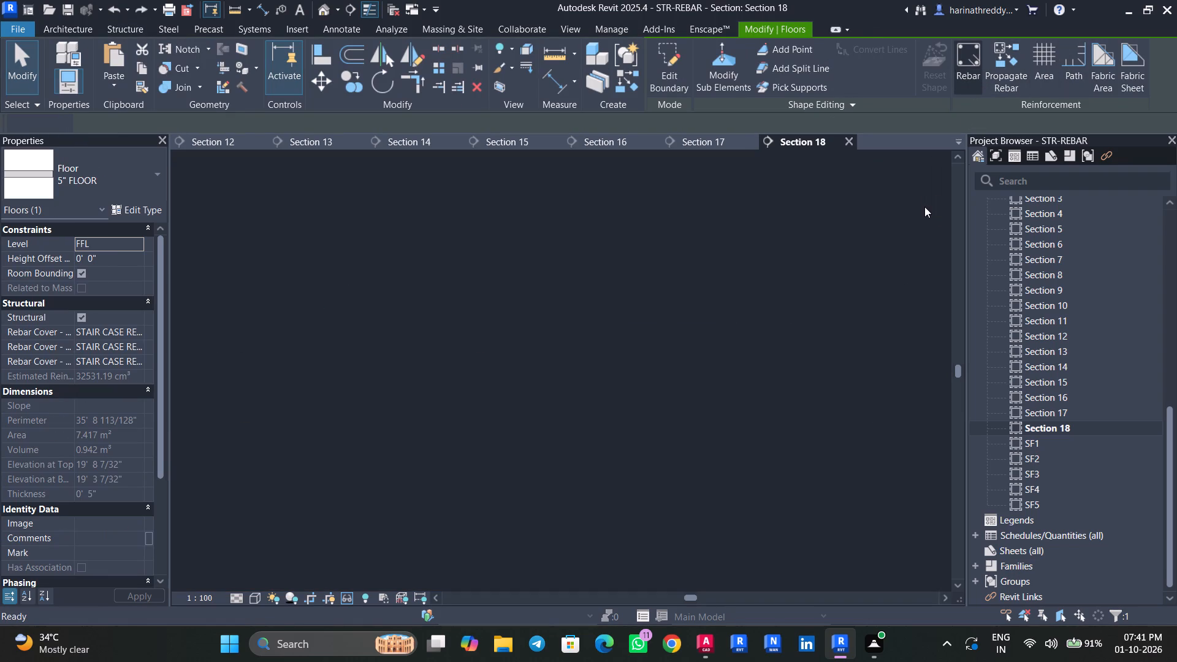
pyautogui.scroll(20, 866, 271)
pyautogui.scroll(6, 866, 271)
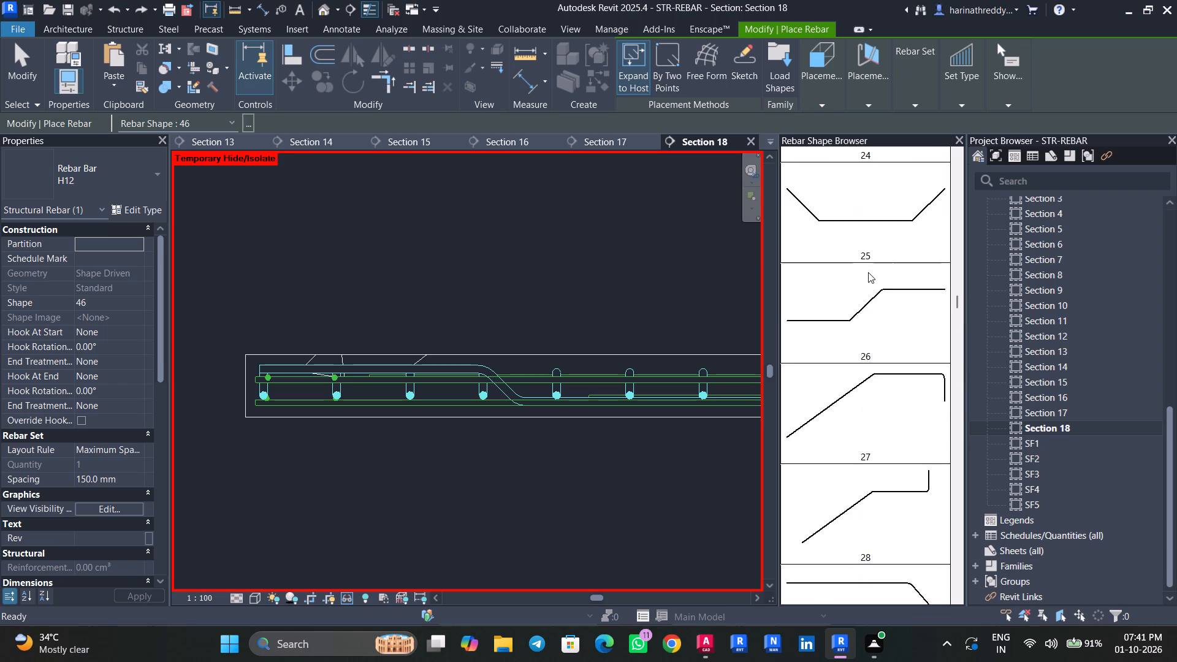
pyautogui.scroll(20, 868, 272)
pyautogui.click(874, 196)
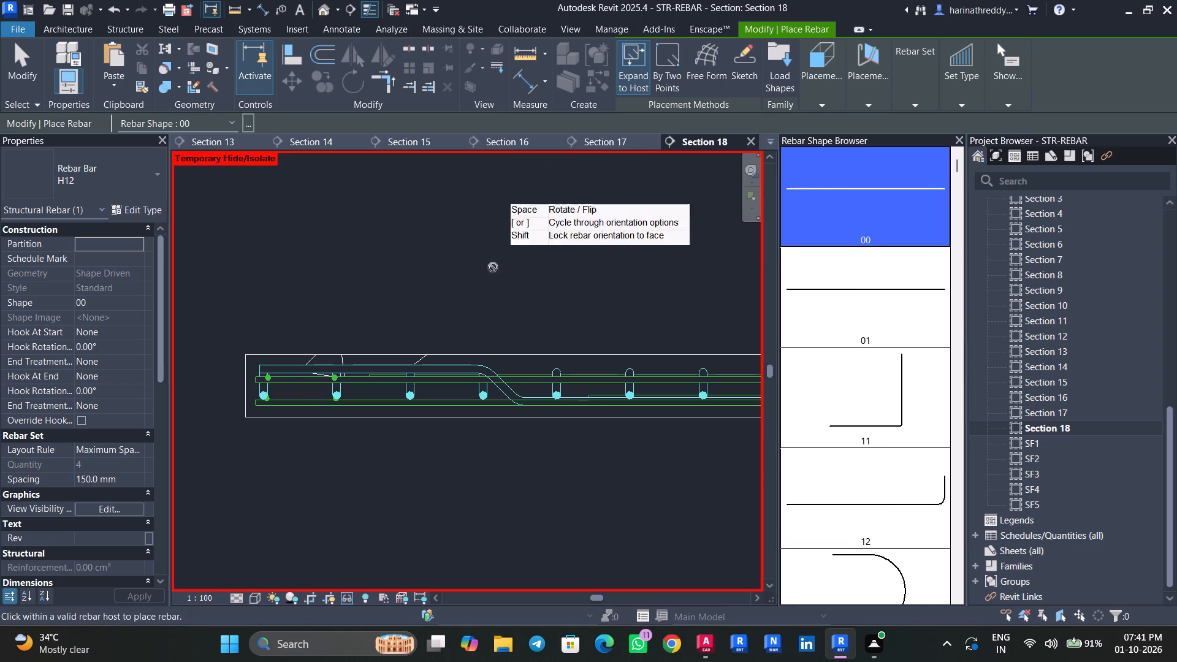
pyautogui.scroll(4, 376, 395)
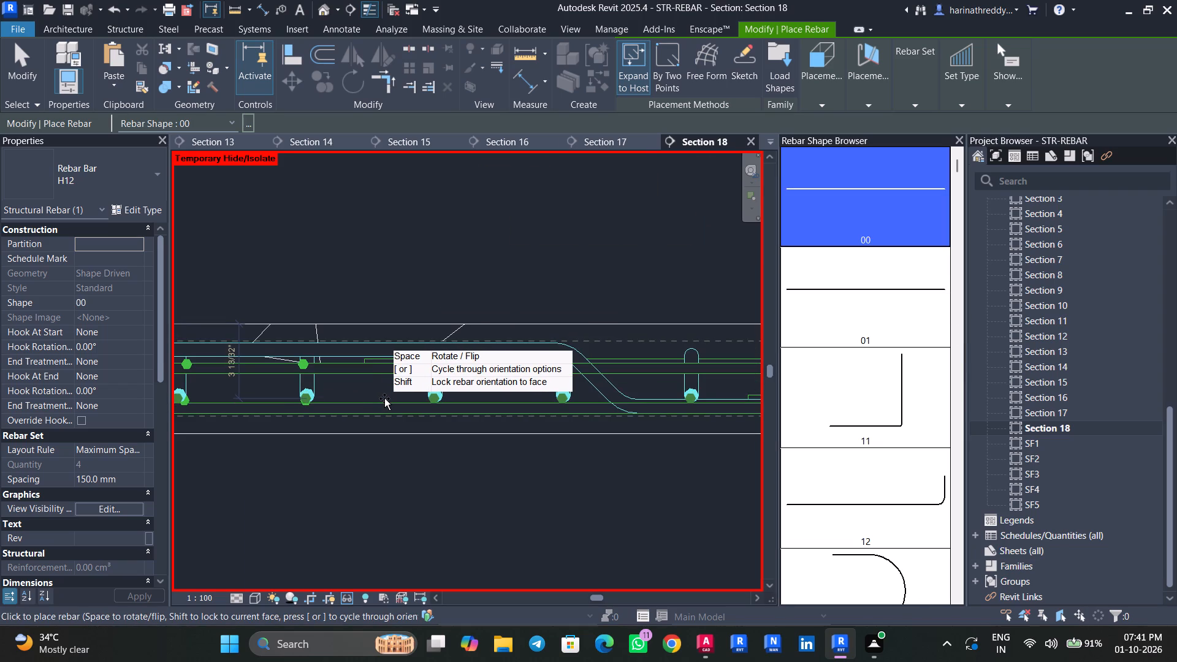
pyautogui.click(386, 398)
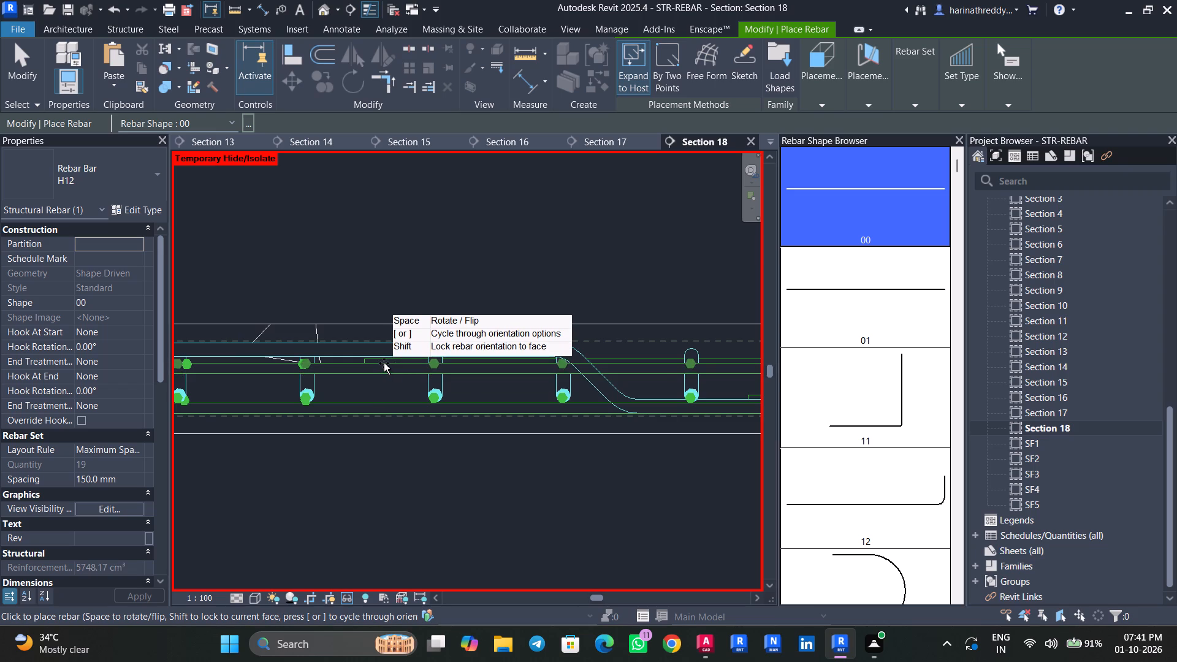
pyautogui.click(384, 361)
pyautogui.press('Escape')
pyautogui.press('Escape')
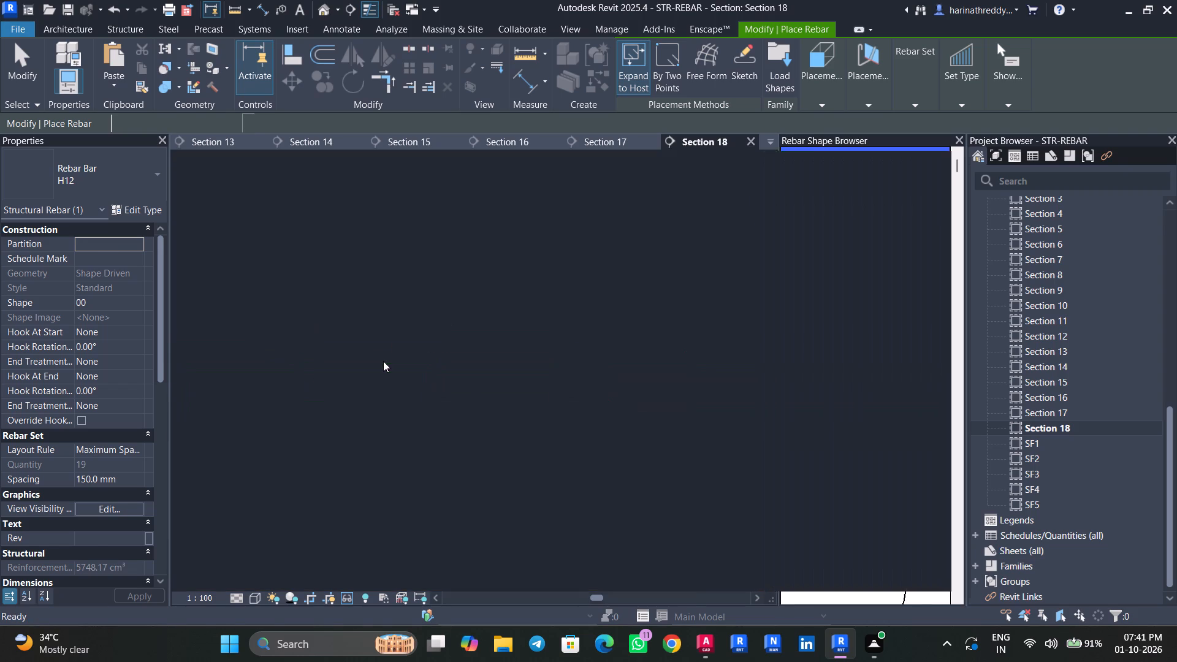
pyautogui.press('Escape')
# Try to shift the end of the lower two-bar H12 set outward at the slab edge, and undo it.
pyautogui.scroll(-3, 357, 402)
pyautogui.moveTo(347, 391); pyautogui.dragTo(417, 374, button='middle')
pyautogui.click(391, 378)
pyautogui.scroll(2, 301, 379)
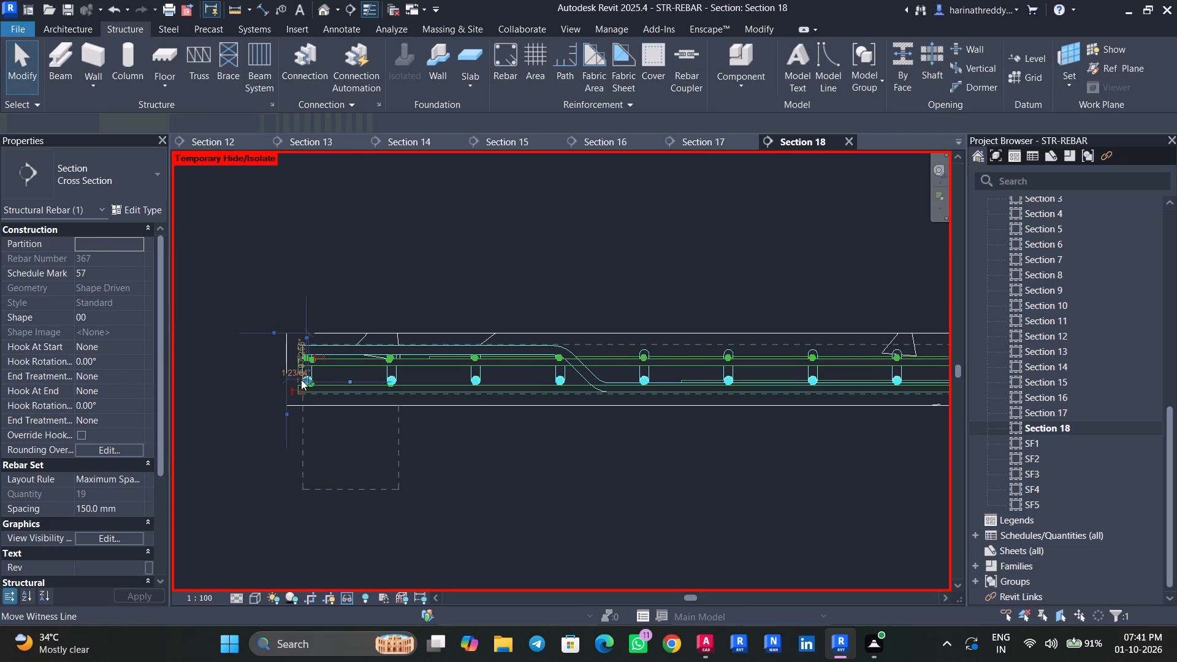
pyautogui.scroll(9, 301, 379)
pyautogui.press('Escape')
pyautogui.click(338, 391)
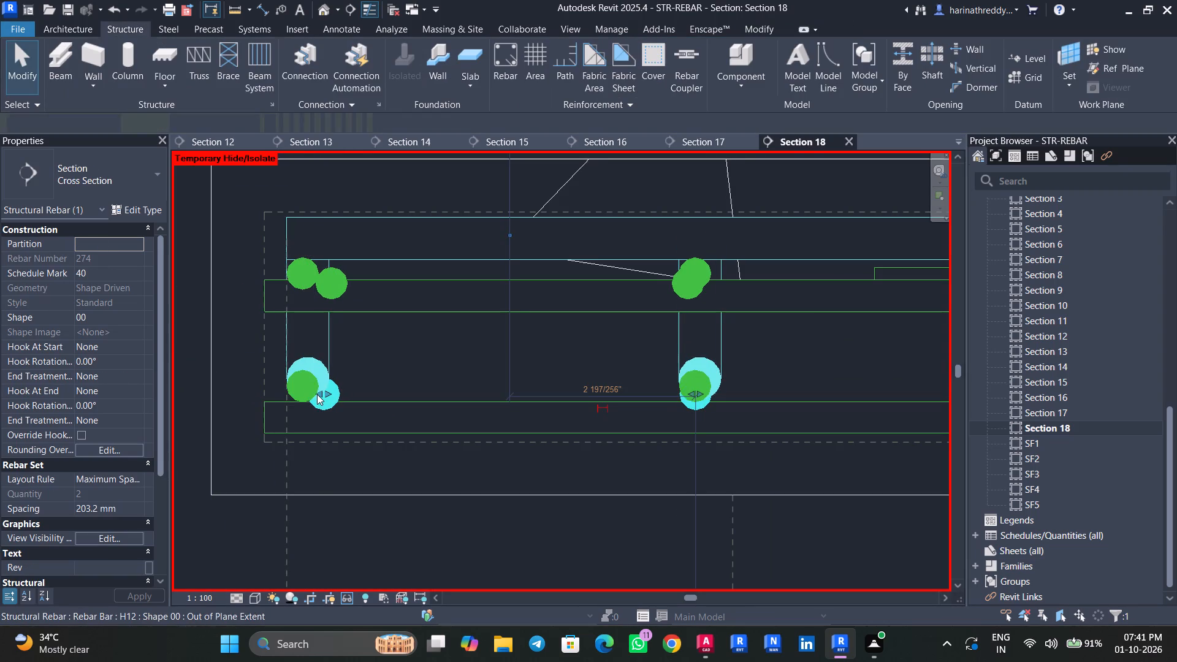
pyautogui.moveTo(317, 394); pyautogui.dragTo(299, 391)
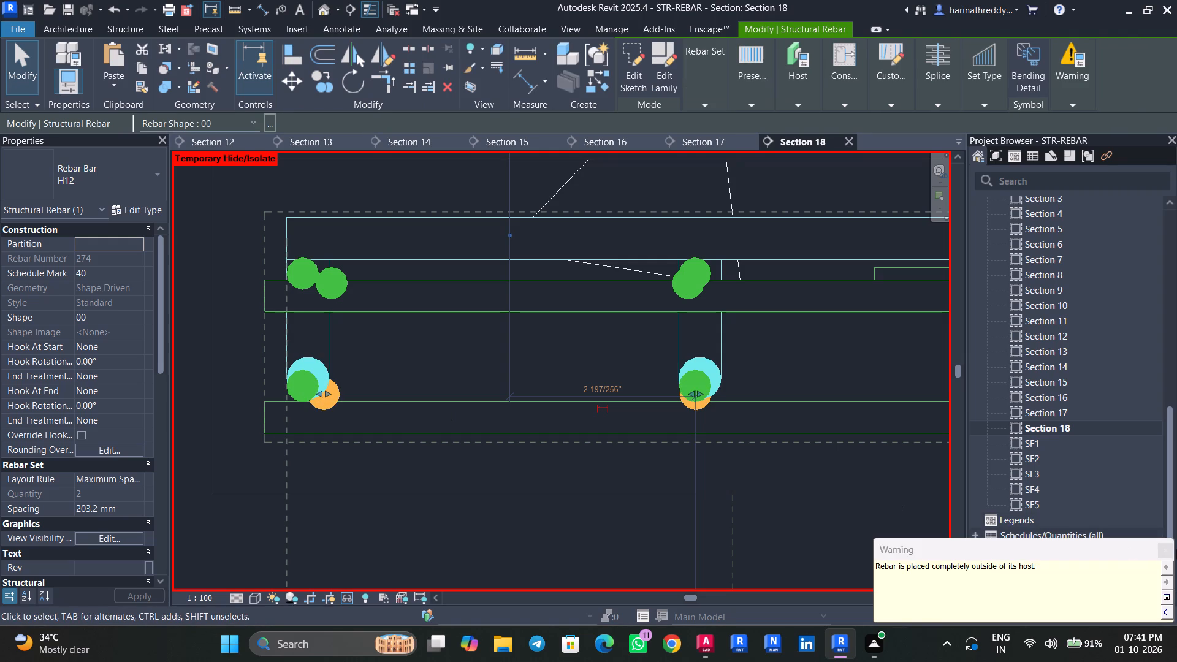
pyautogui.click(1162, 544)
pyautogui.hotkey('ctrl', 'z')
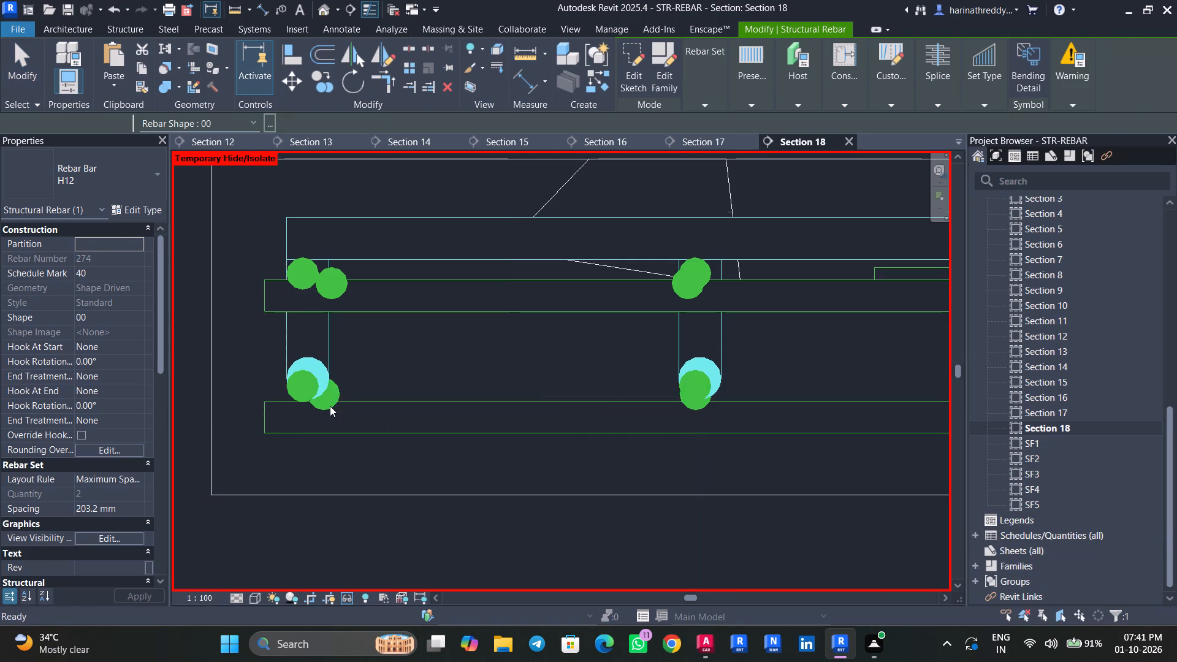
# Adjust the extent of the lower two-bar H12 set at the slab edge in Section 18.
pyautogui.click(338, 390)
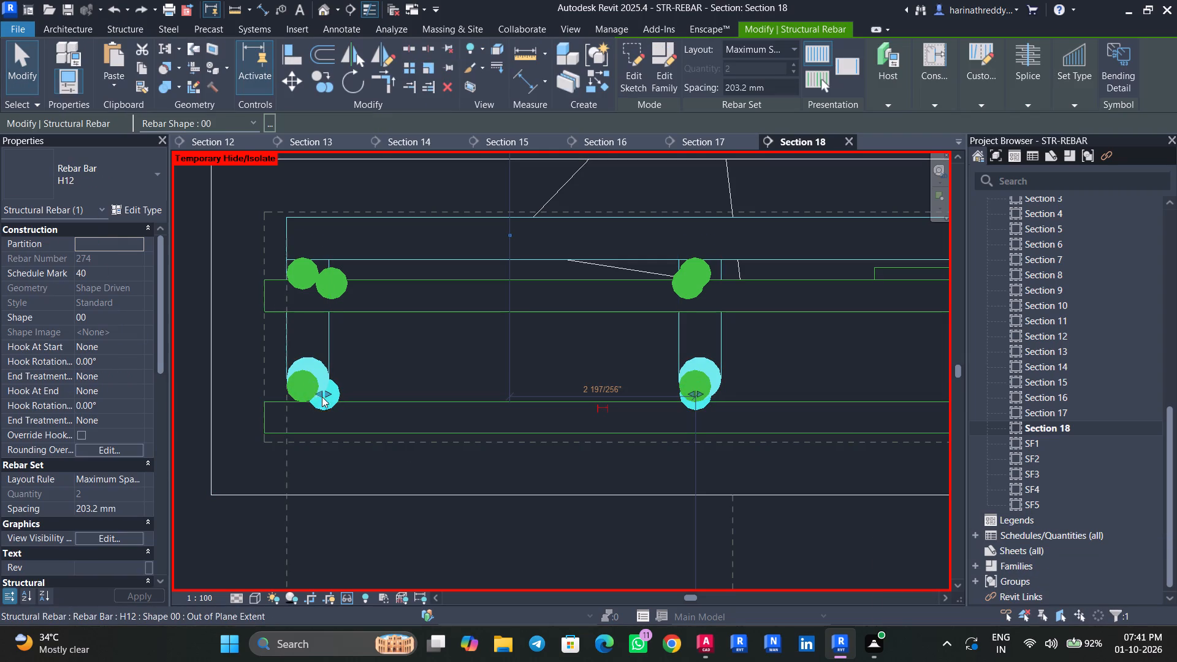
pyautogui.moveTo(317, 395); pyautogui.dragTo(303, 397)
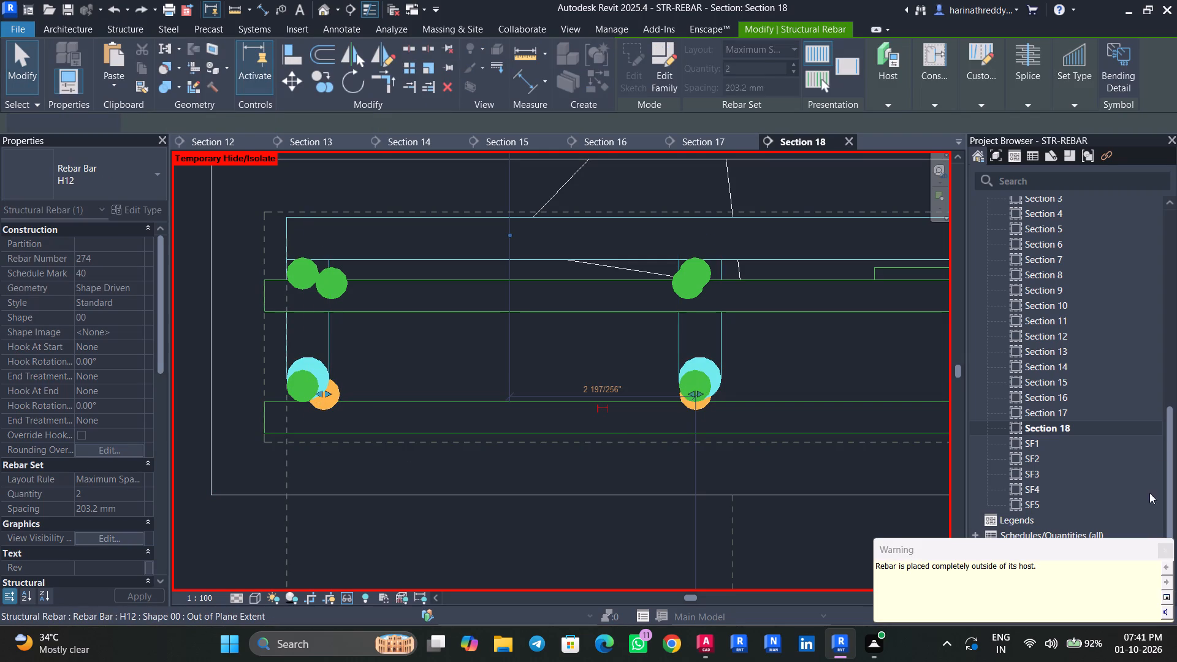
pyautogui.click(1168, 547)
pyautogui.scroll(6, 327, 388)
pyautogui.moveTo(313, 402); pyautogui.dragTo(289, 404)
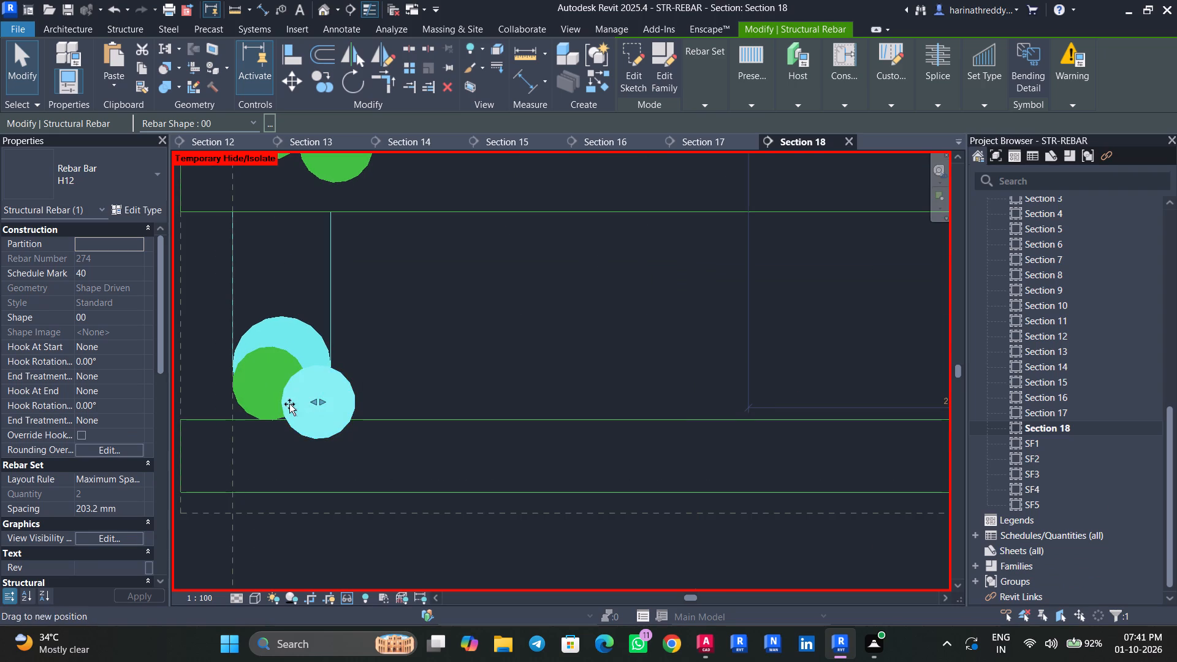
pyautogui.moveTo(289, 404); pyautogui.dragTo(278, 404)
pyautogui.moveTo(324, 386); pyautogui.dragTo(275, 380)
pyautogui.scroll(-10, 367, 358)
pyautogui.press('Escape')
pyautogui.press('Escape')
pyautogui.scroll(-2, 528, 337)
pyautogui.scroll(1, 528, 337)
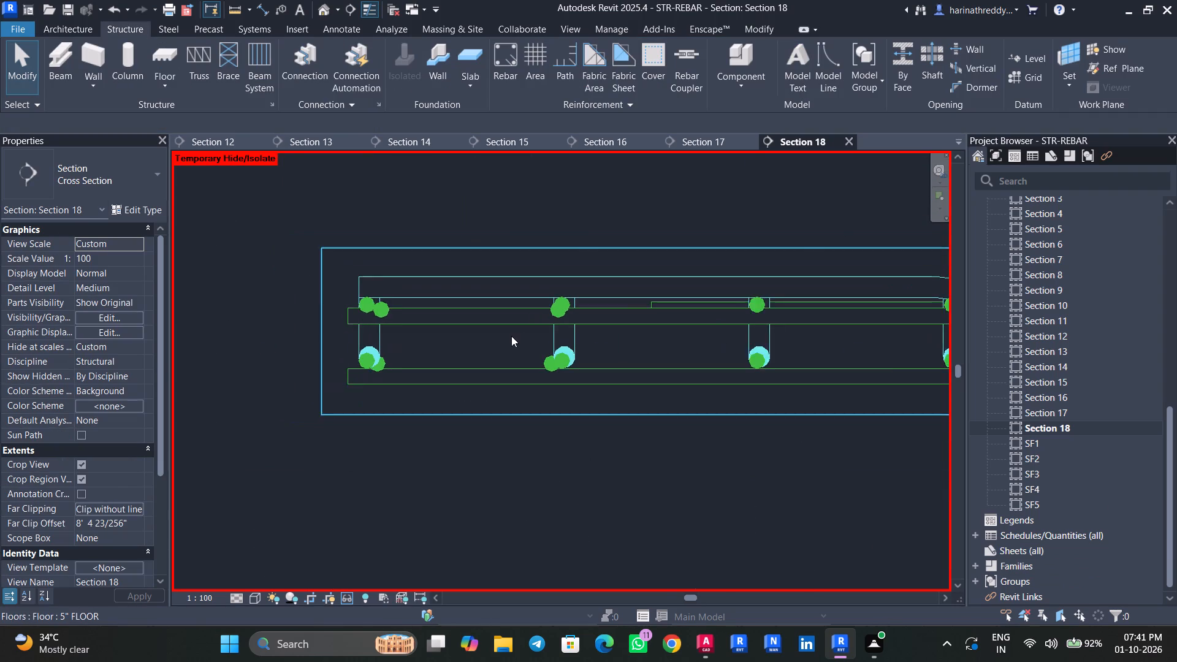
pyautogui.scroll(-5, 510, 336)
pyautogui.scroll(5, 536, 348)
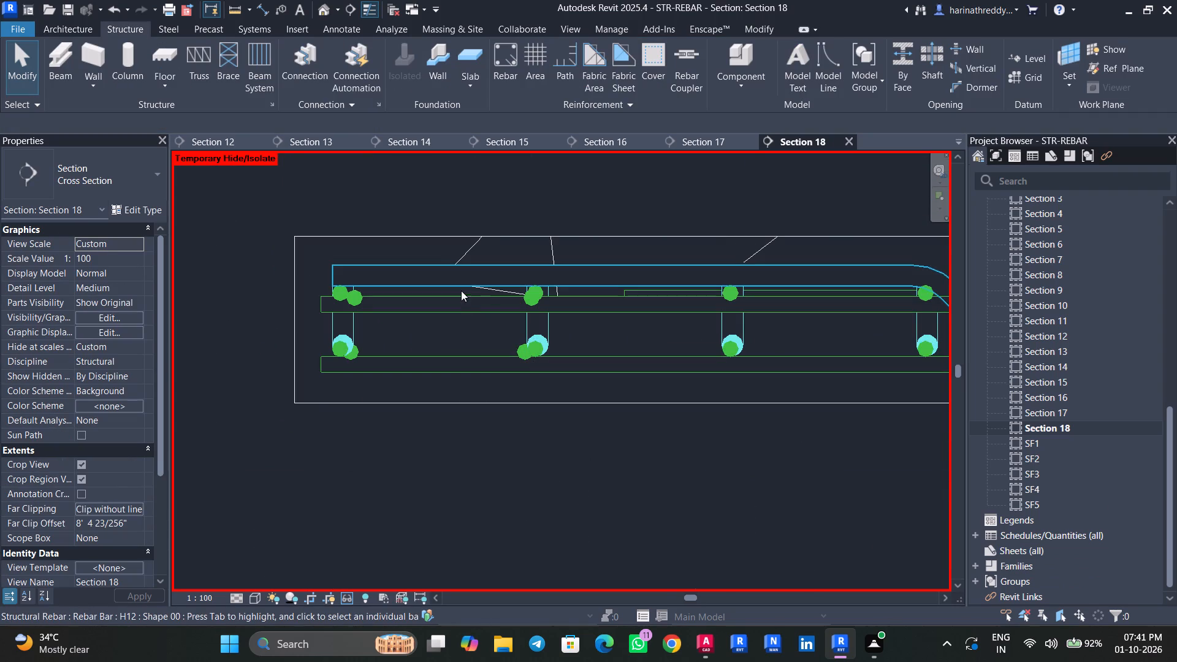
# Select all matching H12 bars from Section 18 and set them to show unobscured in the {3D} view.
pyautogui.click(322, 13)
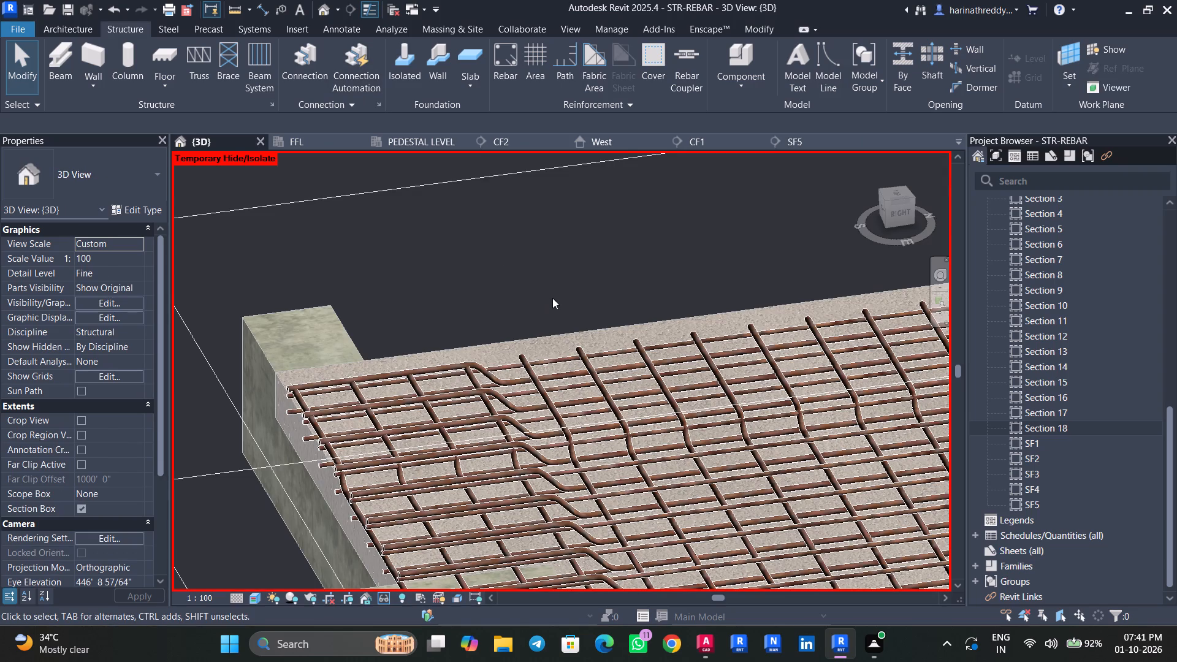
pyautogui.doubleClick(1042, 423)
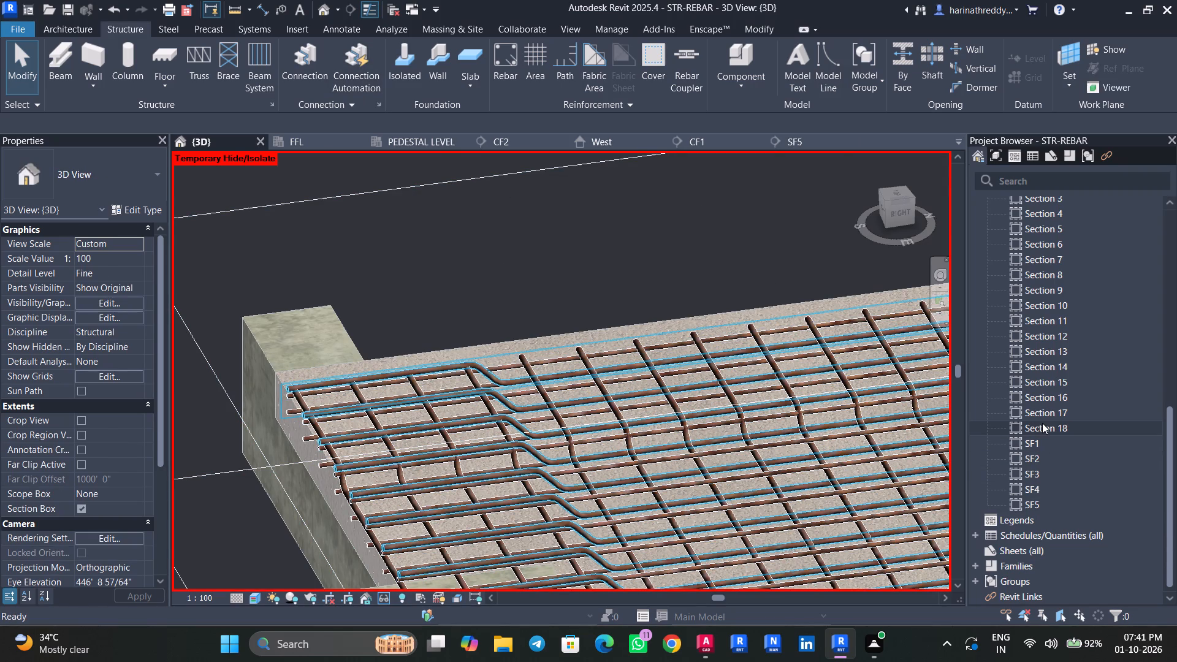
pyautogui.scroll(5, 338, 339)
pyautogui.click(337, 350)
pyautogui.write('SA')
pyautogui.click(115, 541)
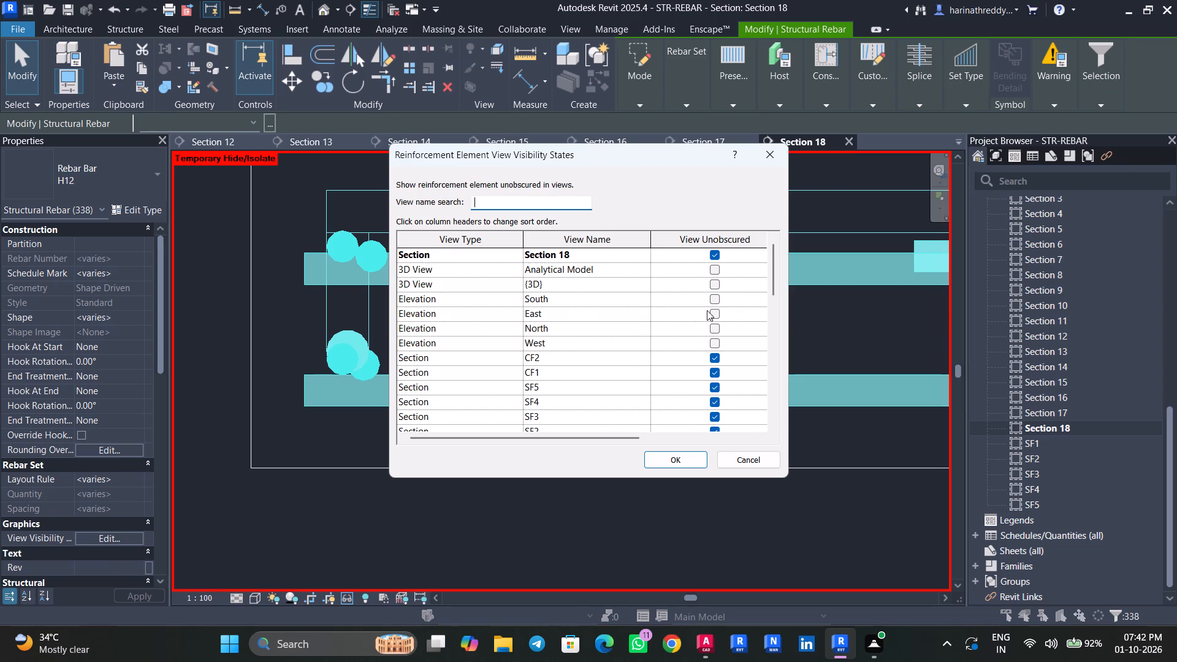
pyautogui.click(713, 286)
pyautogui.click(647, 286)
pyautogui.click(665, 459)
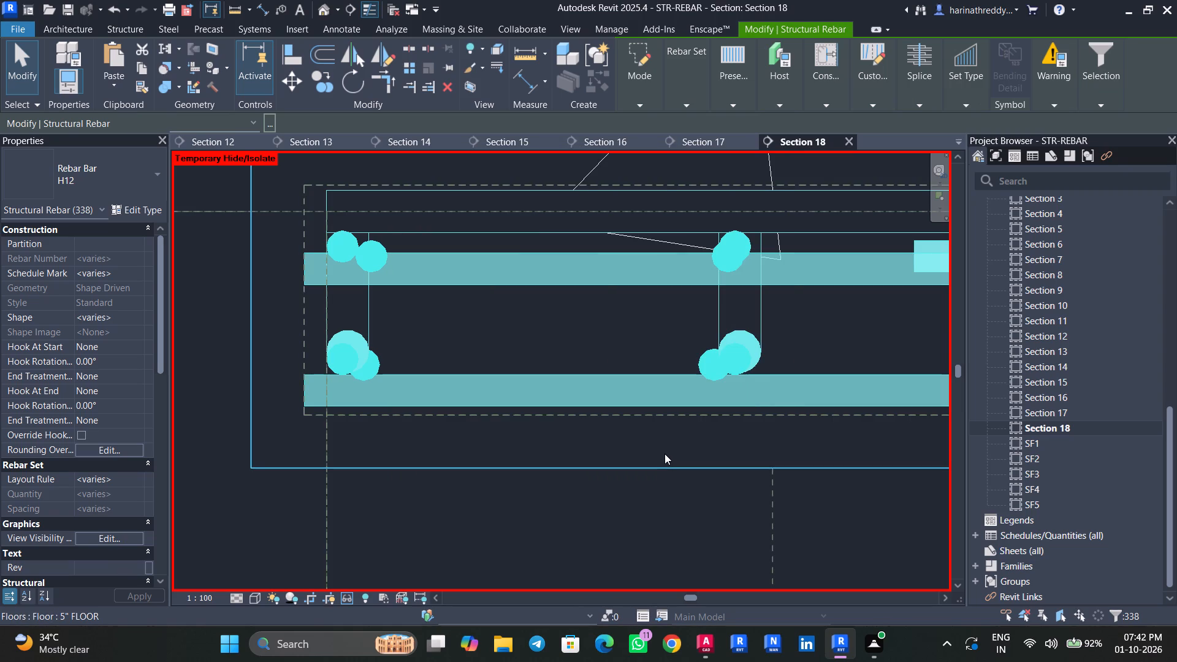
pyautogui.press('Escape')
pyautogui.press('Escape')
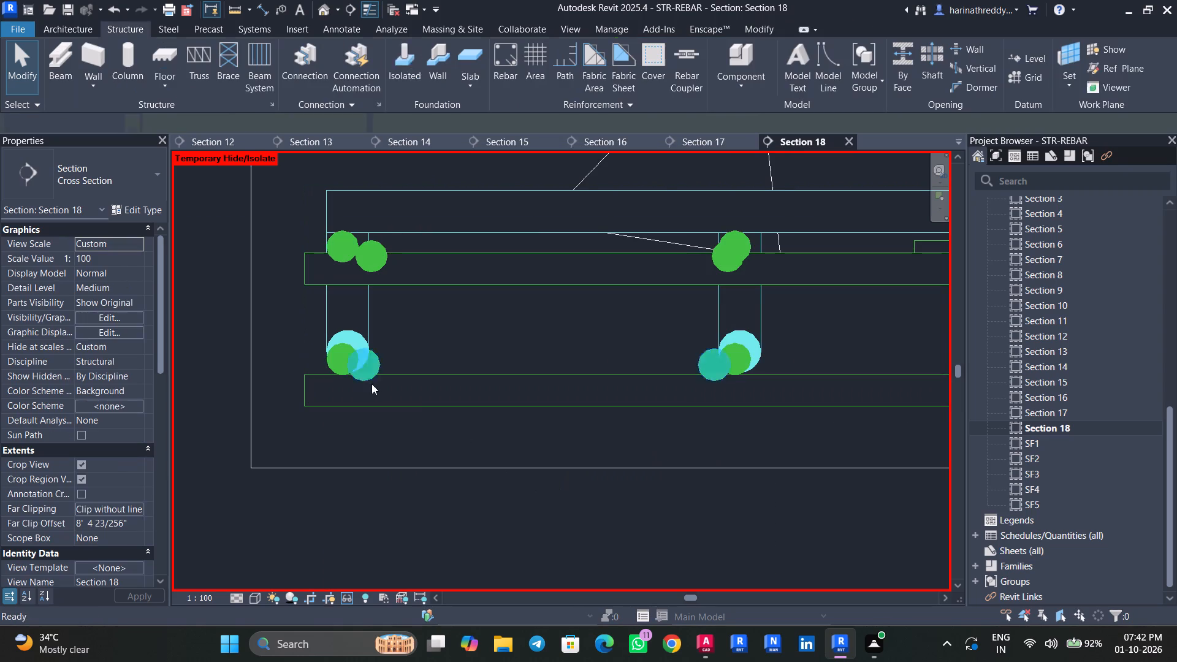
# Set the spacing of the upper two-bar H12 set at the slab edge to 150 mm.
pyautogui.click(343, 360)
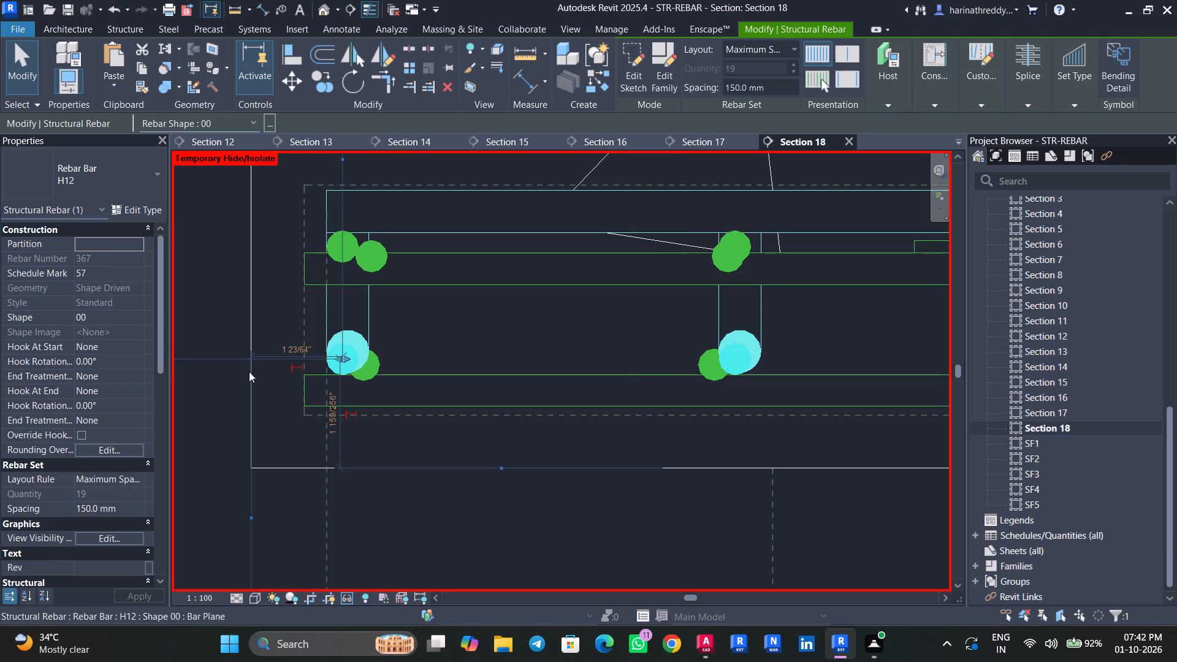
pyautogui.press('Escape')
pyautogui.press('Escape')
pyautogui.click(339, 261)
pyautogui.press('Escape')
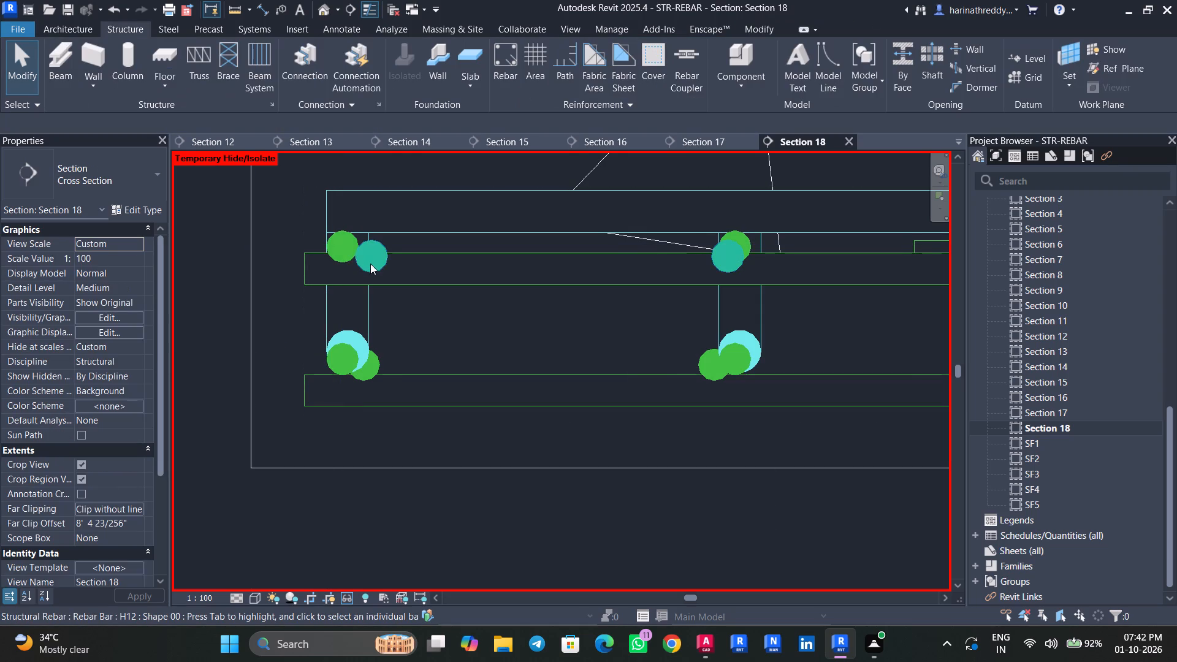
pyautogui.click(370, 264)
pyautogui.press('Escape')
pyautogui.press('Escape')
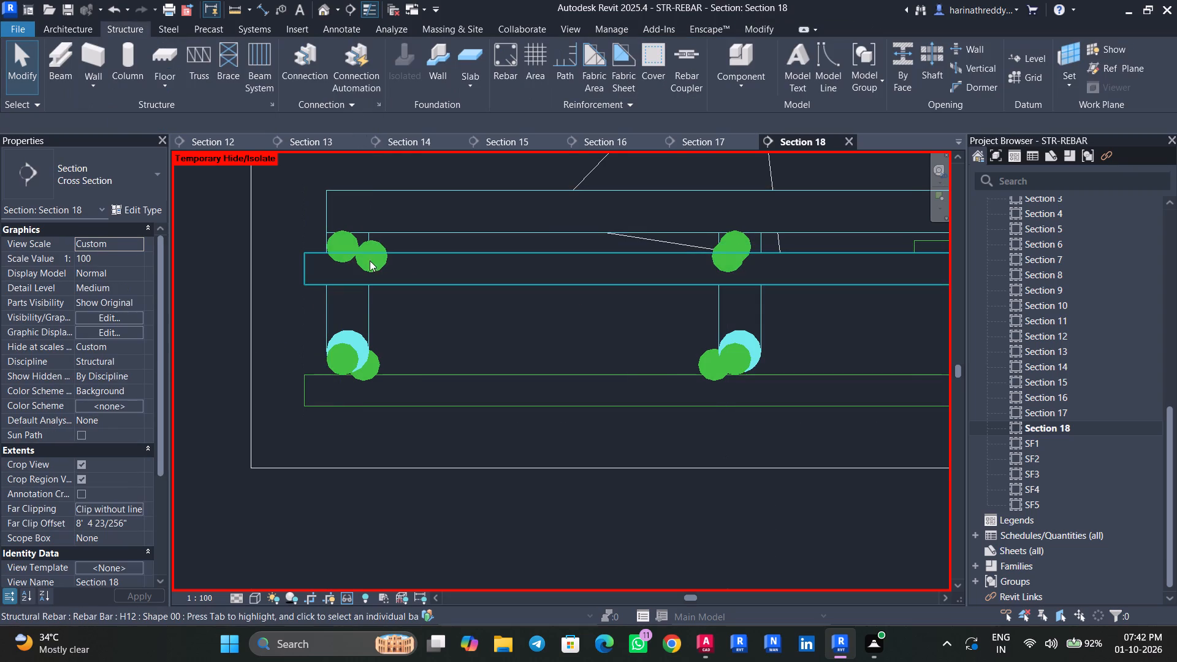
pyautogui.click(375, 263)
pyautogui.click(129, 506)
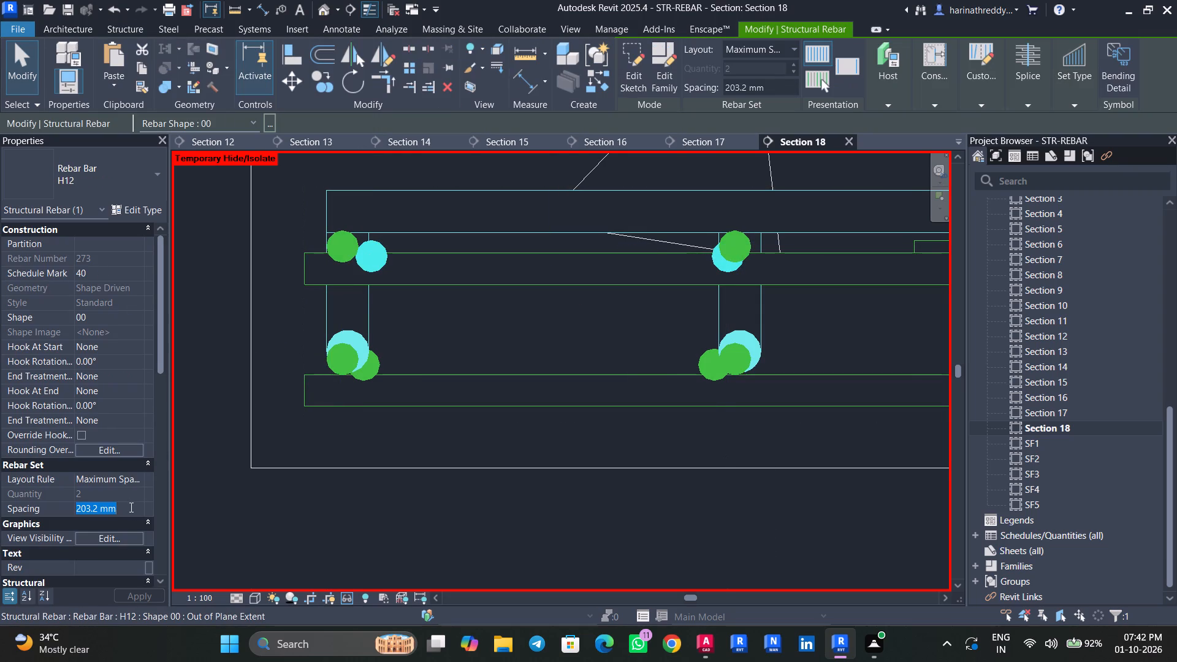
pyautogui.write('150')
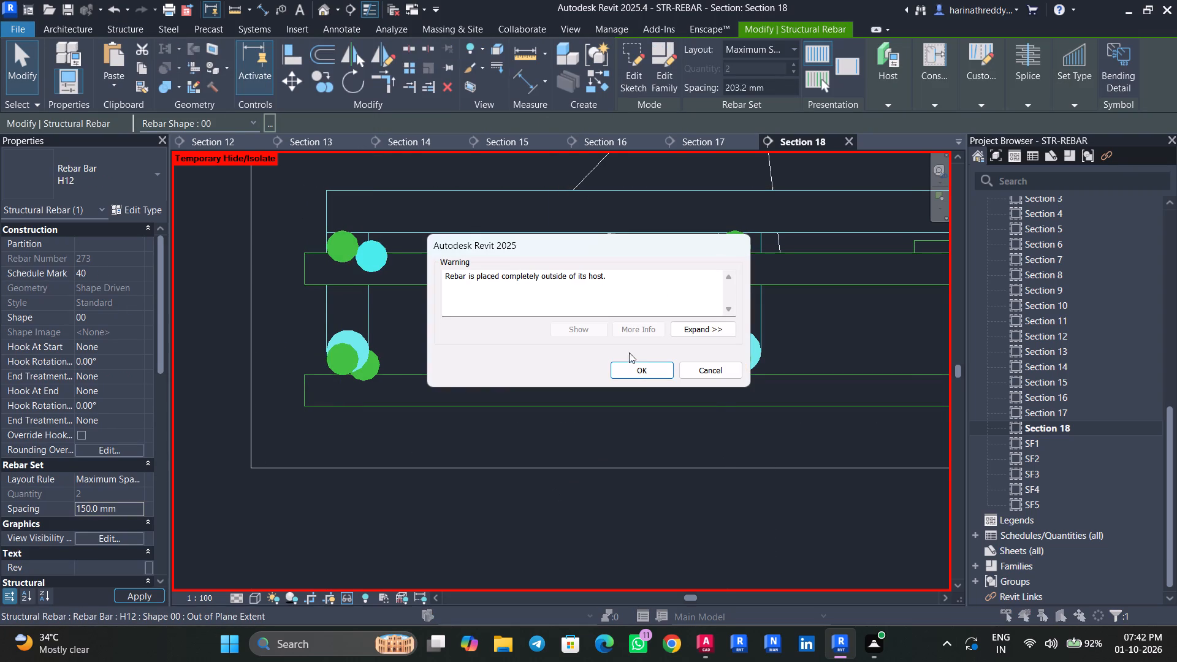
pyautogui.click(644, 370)
# Examine the slab's straight and cranked bars from several angles in the 3D view.
pyautogui.click(326, 11)
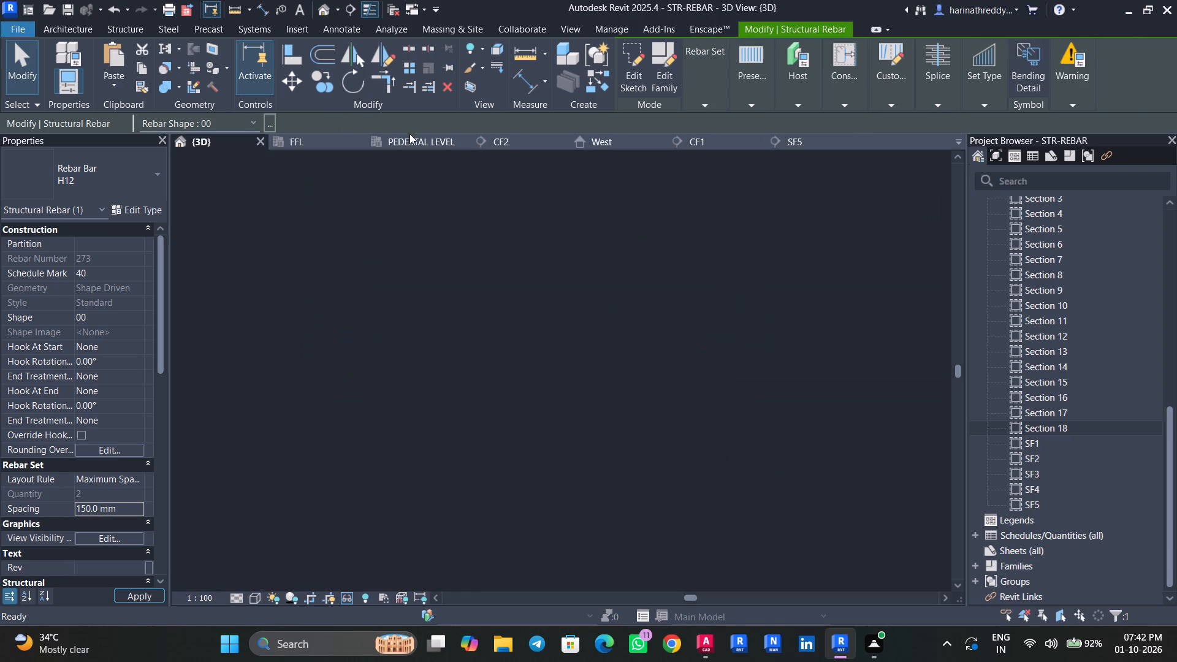
pyautogui.press('Escape')
pyautogui.scroll(-2, 630, 262)
pyautogui.moveTo(630, 262); pyautogui.dragTo(503, 177, button='middle')
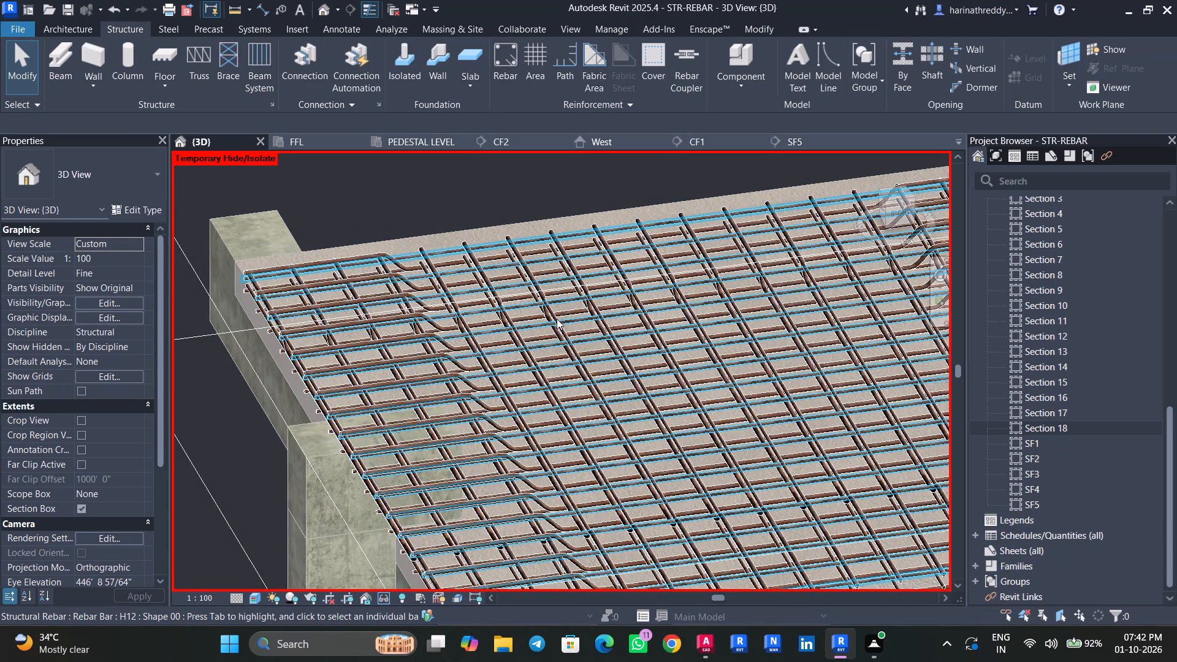
pyautogui.click(520, 333)
pyautogui.keyDown('shift'); pyautogui.moveTo(531, 319); pyautogui.dragTo(509, 387, button='middle'); pyautogui.keyUp('shift')
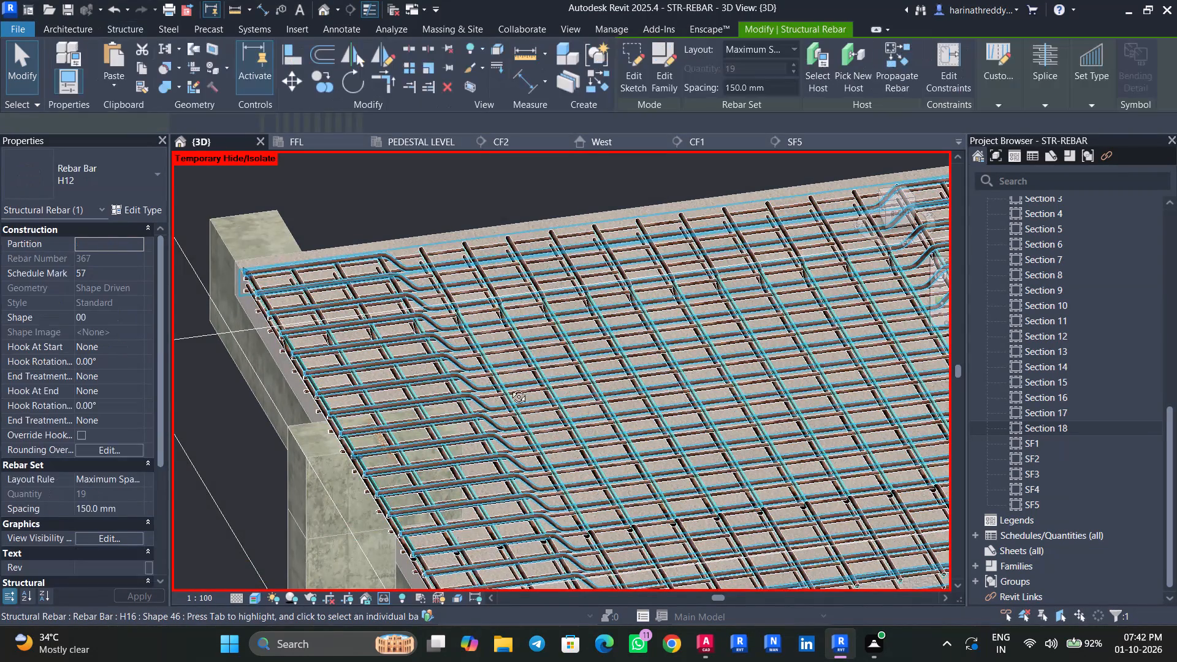
pyautogui.keyDown('shift'); pyautogui.moveTo(509, 387); pyautogui.dragTo(506, 447, button='middle'); pyautogui.keyUp('shift')
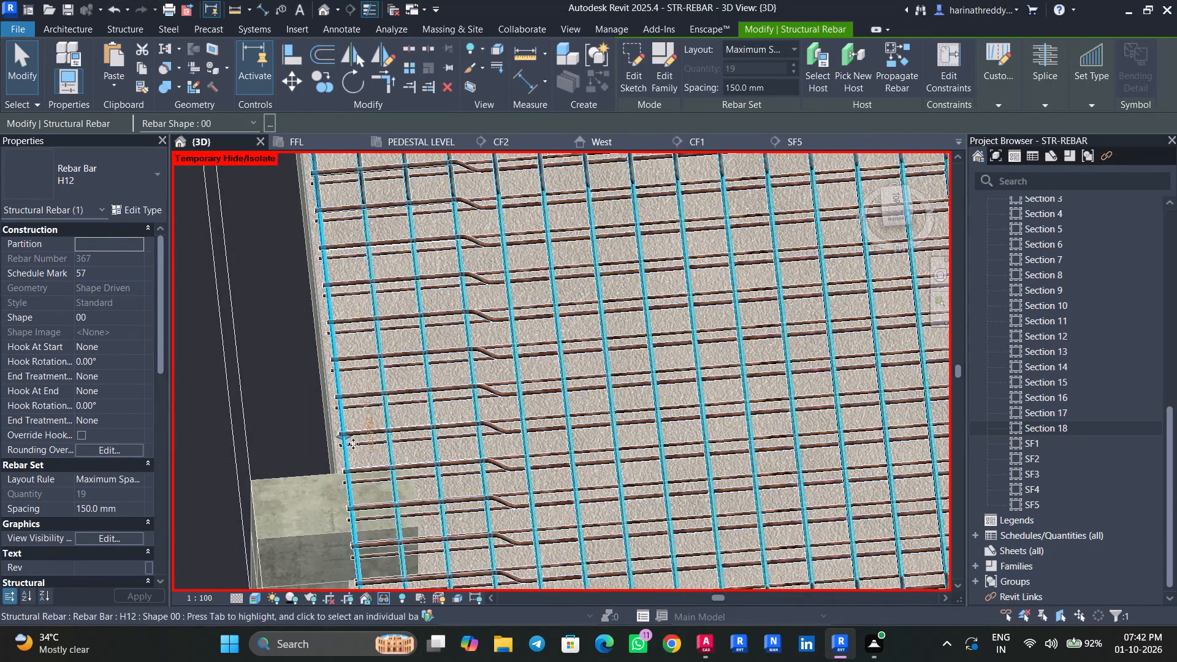
pyautogui.click(348, 439)
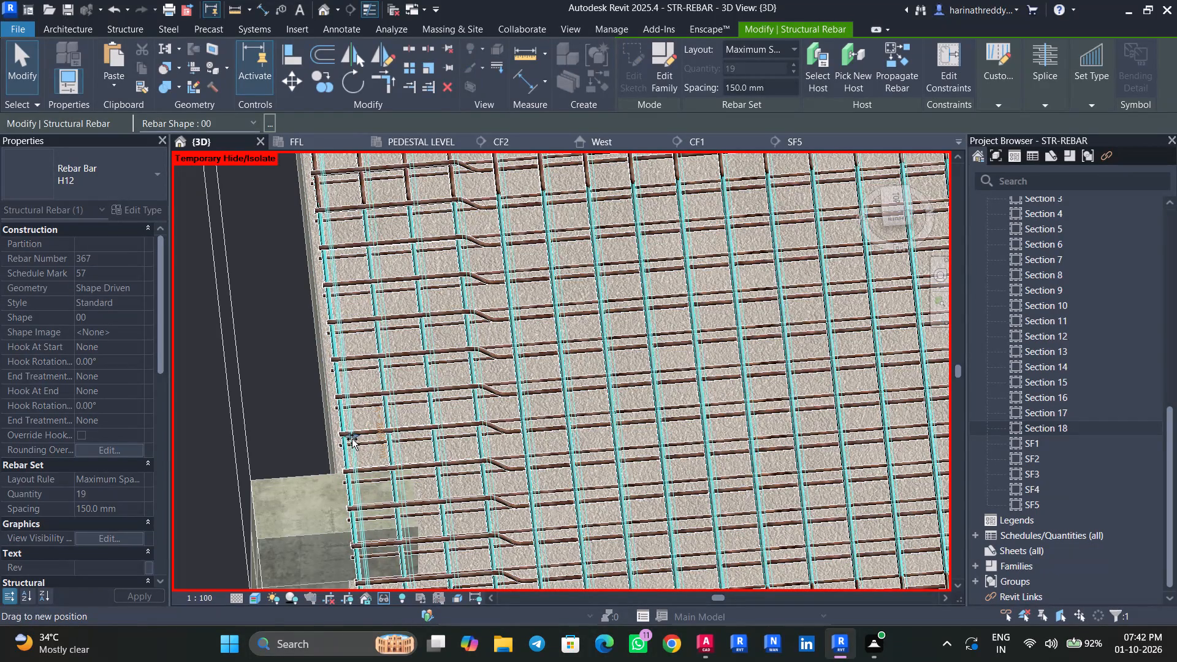
pyautogui.moveTo(563, 238); pyautogui.dragTo(519, 417, button='middle')
pyautogui.press('Escape')
pyautogui.press('Escape')
pyautogui.keyDown('shift'); pyautogui.moveTo(552, 413); pyautogui.dragTo(656, 254, button='middle'); pyautogui.keyUp('shift')
pyautogui.scroll(1, 588, 325)
pyautogui.moveTo(585, 329); pyautogui.dragTo(640, 64, button='middle')
pyautogui.scroll(4, 578, 291)
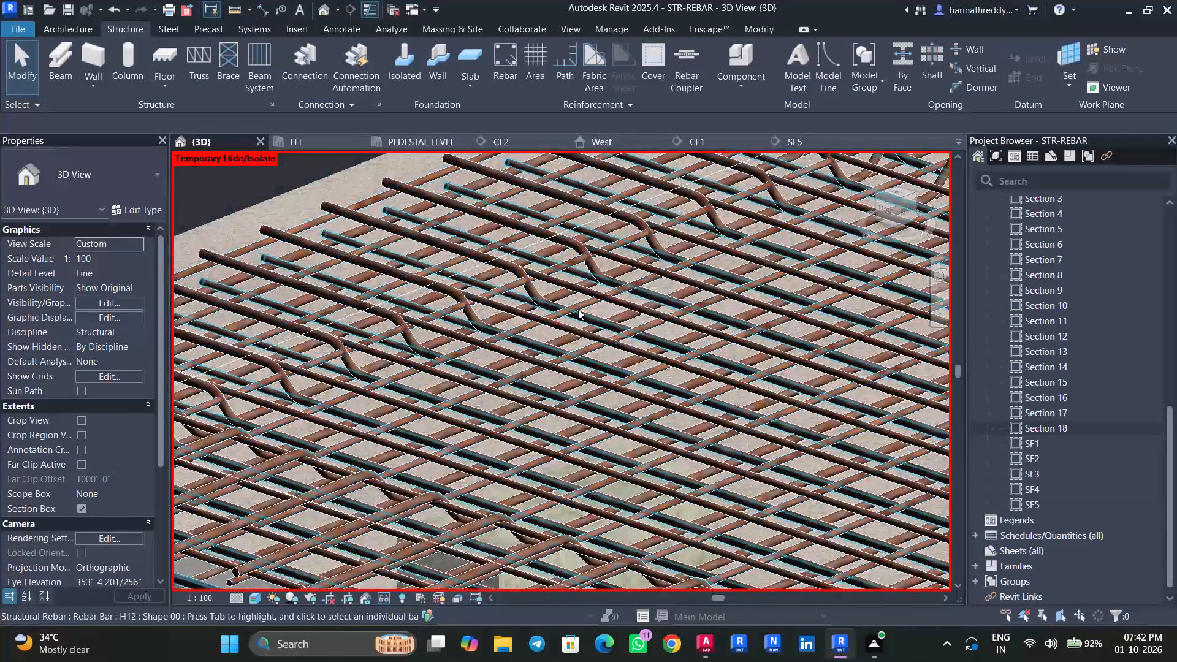
pyautogui.scroll(-4, 578, 309)
pyautogui.scroll(1, 578, 309)
pyautogui.scroll(-7, 578, 309)
pyautogui.keyDown('shift'); pyautogui.moveTo(695, 356); pyautogui.dragTo(921, 429, button='middle'); pyautogui.keyUp('shift')
pyautogui.scroll(7, 672, 280)
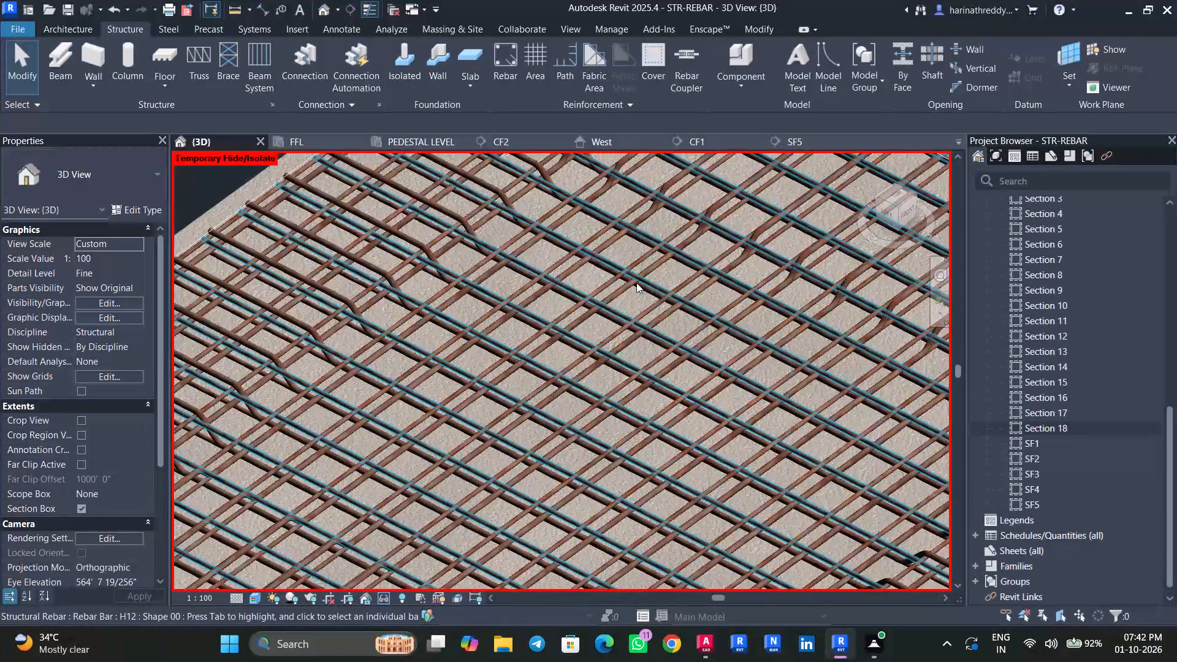
pyautogui.scroll(1, 636, 283)
pyautogui.scroll(-9, 596, 281)
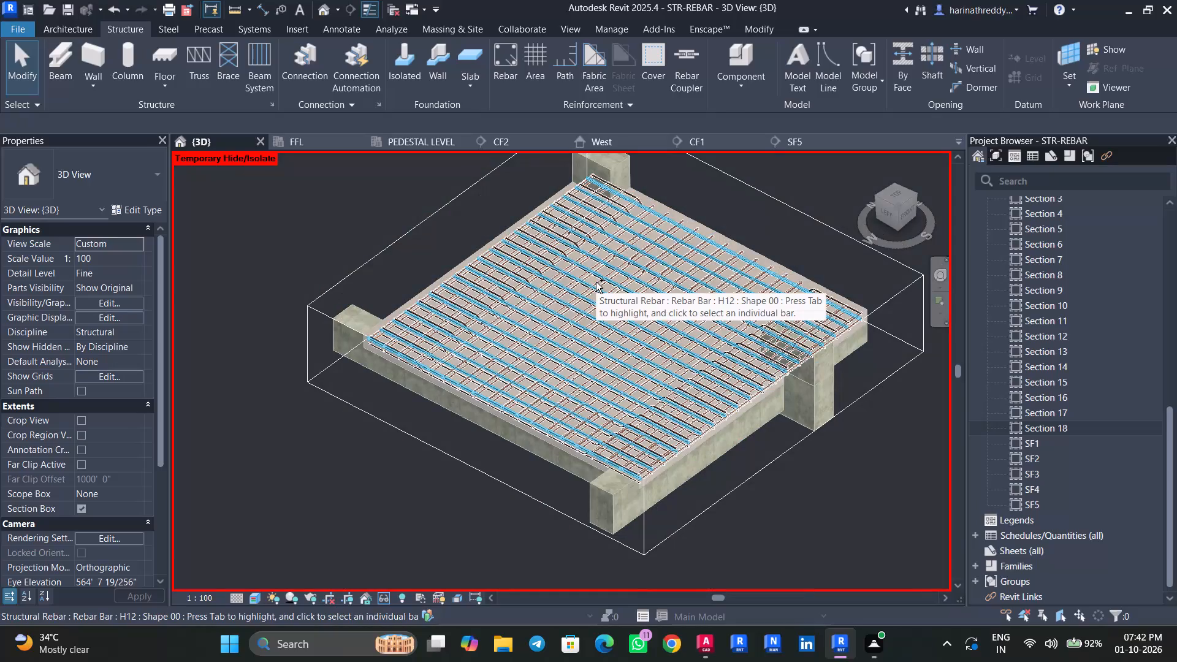
# Save the model.
pyautogui.hotkey('ctrl', 's')
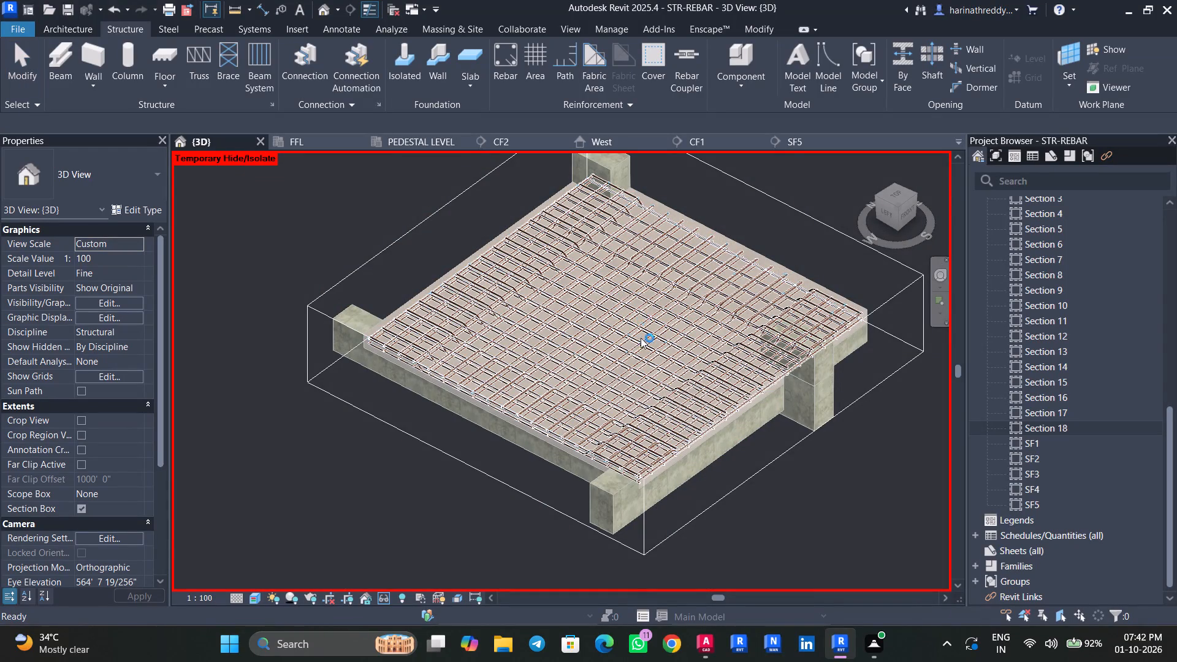
# Inspect the finished slab reinforcement and its edges over the supporting beams in the 3D view.
pyautogui.keyDown('shift'); pyautogui.moveTo(685, 336); pyautogui.dragTo(734, 264, button='middle'); pyautogui.keyUp('shift')
pyautogui.scroll(10, 677, 311)
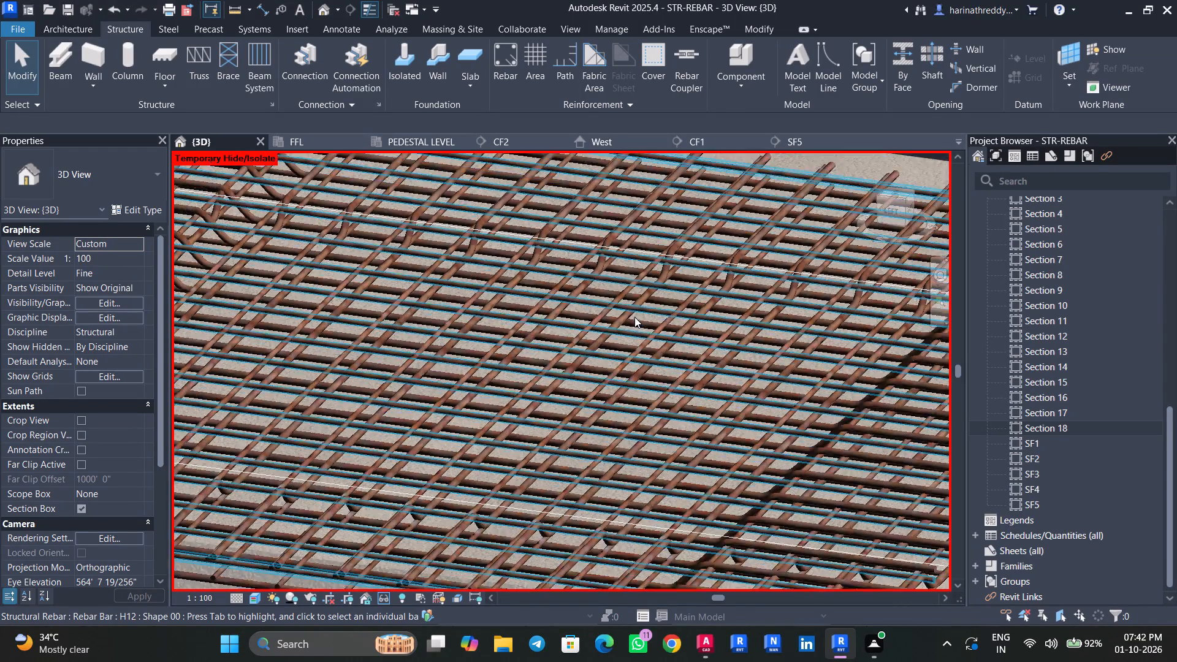
pyautogui.scroll(-4, 596, 330)
pyautogui.keyDown('shift'); pyautogui.moveTo(597, 351); pyautogui.dragTo(757, 350, button='middle'); pyautogui.keyUp('shift')
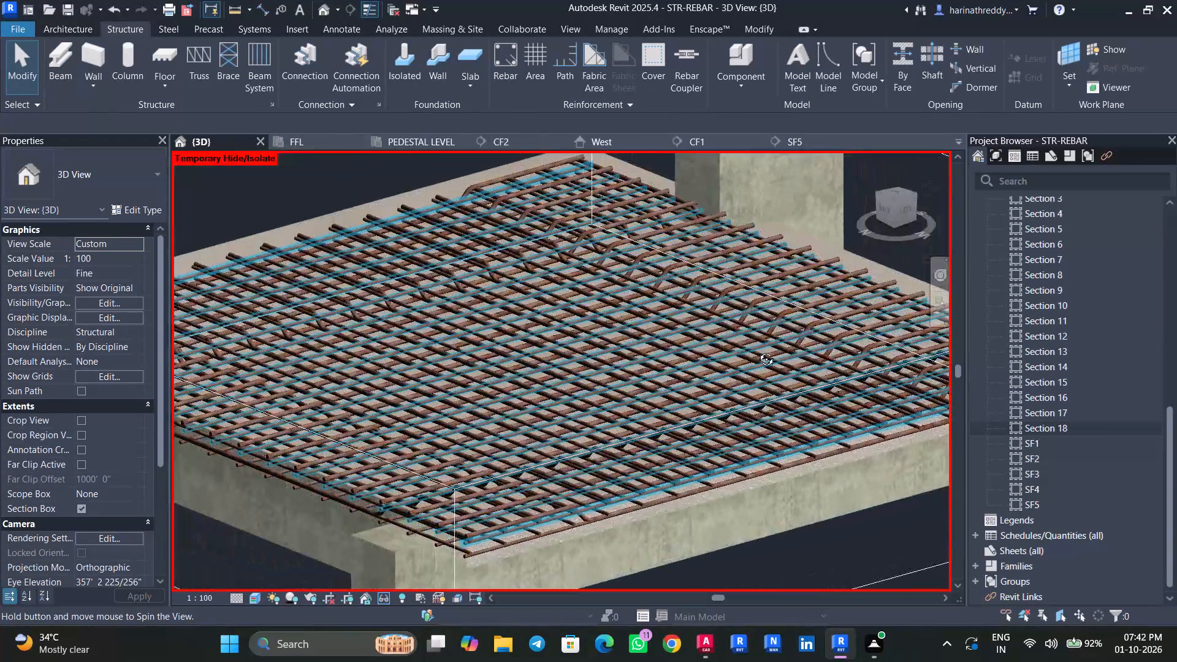
pyautogui.keyDown('shift'); pyautogui.moveTo(757, 350); pyautogui.dragTo(973, 321, button='middle'); pyautogui.keyUp('shift')
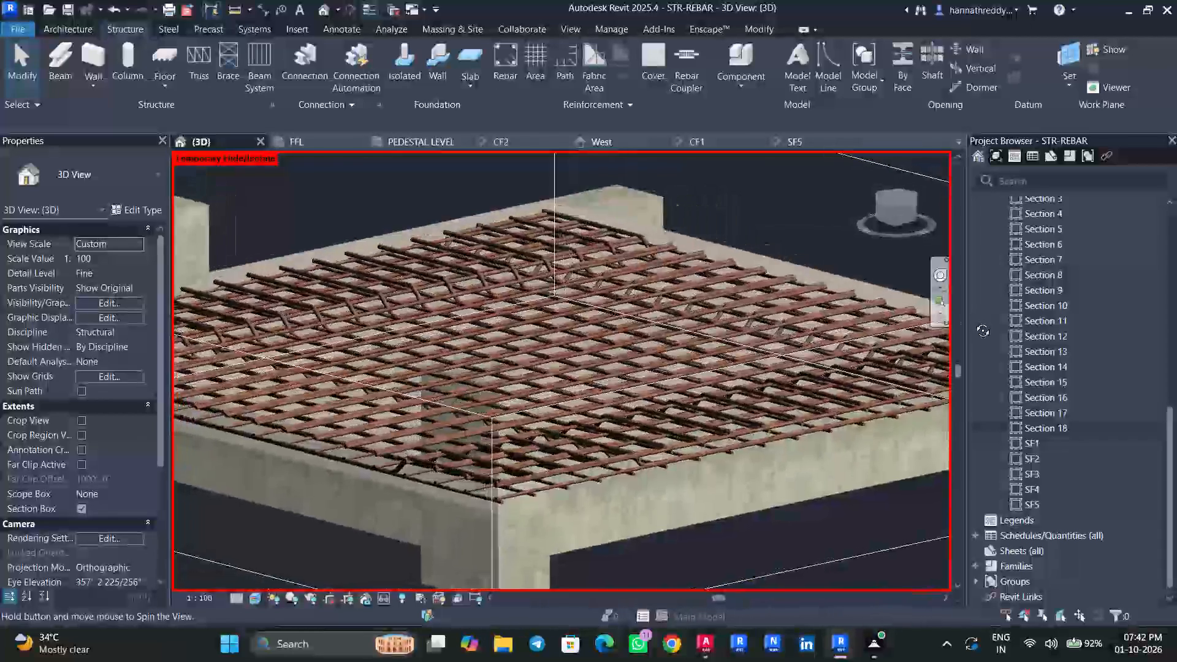
pyautogui.keyDown('shift'); pyautogui.moveTo(973, 321); pyautogui.dragTo(630, 364, button='middle'); pyautogui.keyUp('shift')
pyautogui.scroll(-5, 621, 362)
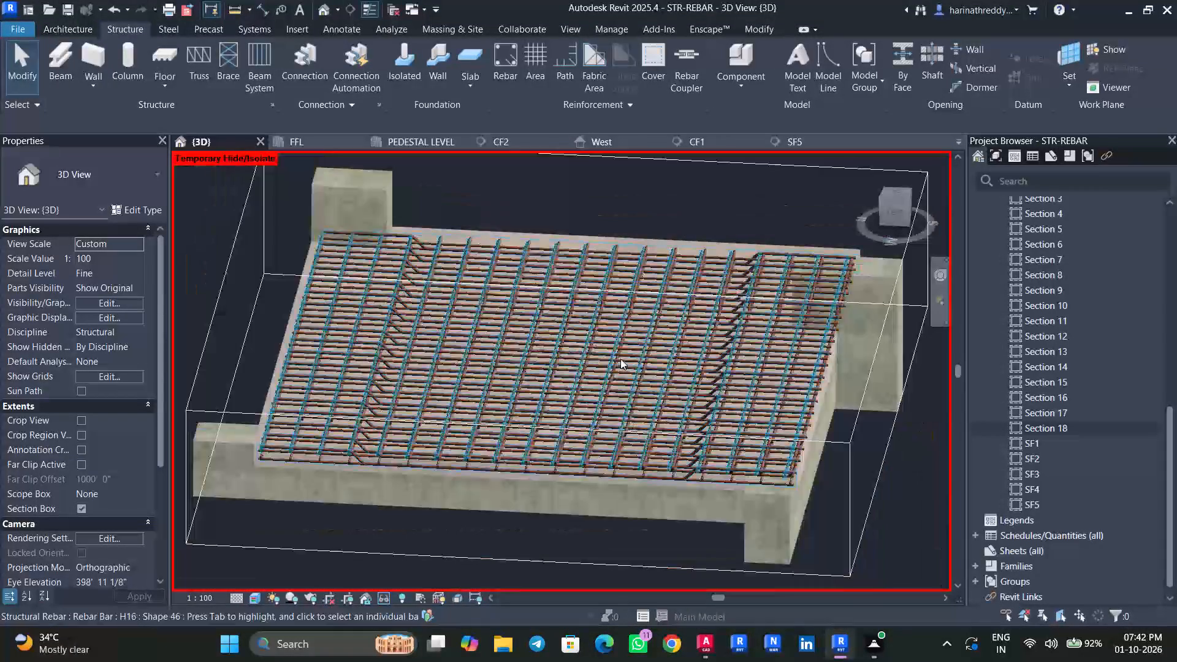
pyautogui.scroll(-6, 620, 359)
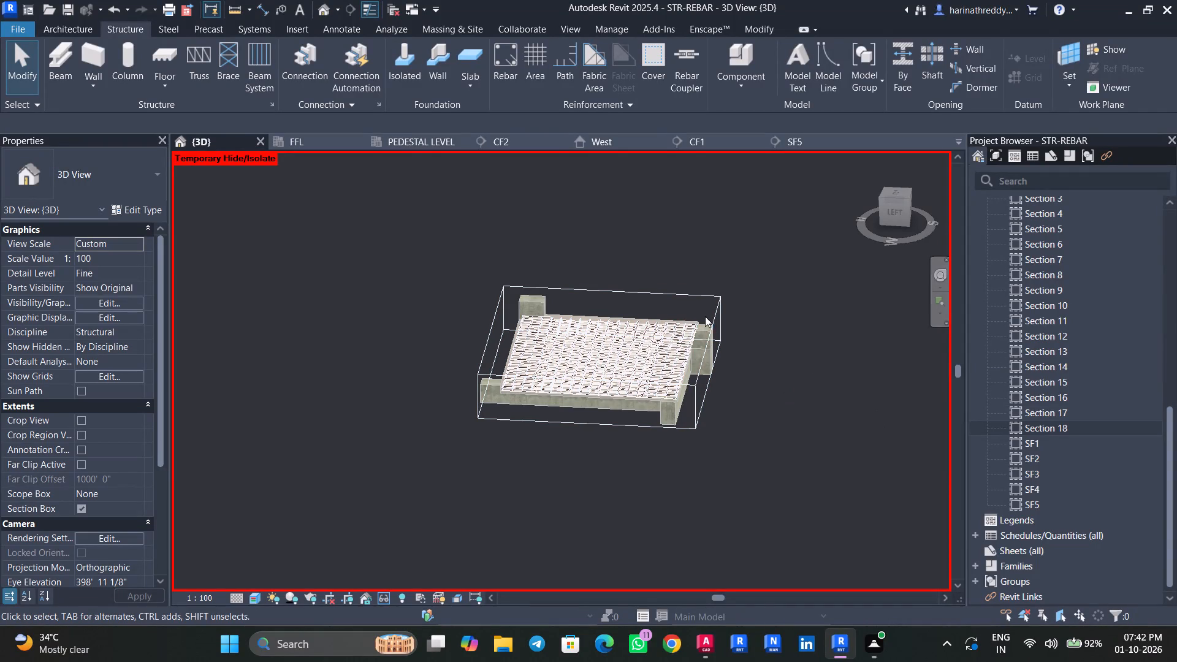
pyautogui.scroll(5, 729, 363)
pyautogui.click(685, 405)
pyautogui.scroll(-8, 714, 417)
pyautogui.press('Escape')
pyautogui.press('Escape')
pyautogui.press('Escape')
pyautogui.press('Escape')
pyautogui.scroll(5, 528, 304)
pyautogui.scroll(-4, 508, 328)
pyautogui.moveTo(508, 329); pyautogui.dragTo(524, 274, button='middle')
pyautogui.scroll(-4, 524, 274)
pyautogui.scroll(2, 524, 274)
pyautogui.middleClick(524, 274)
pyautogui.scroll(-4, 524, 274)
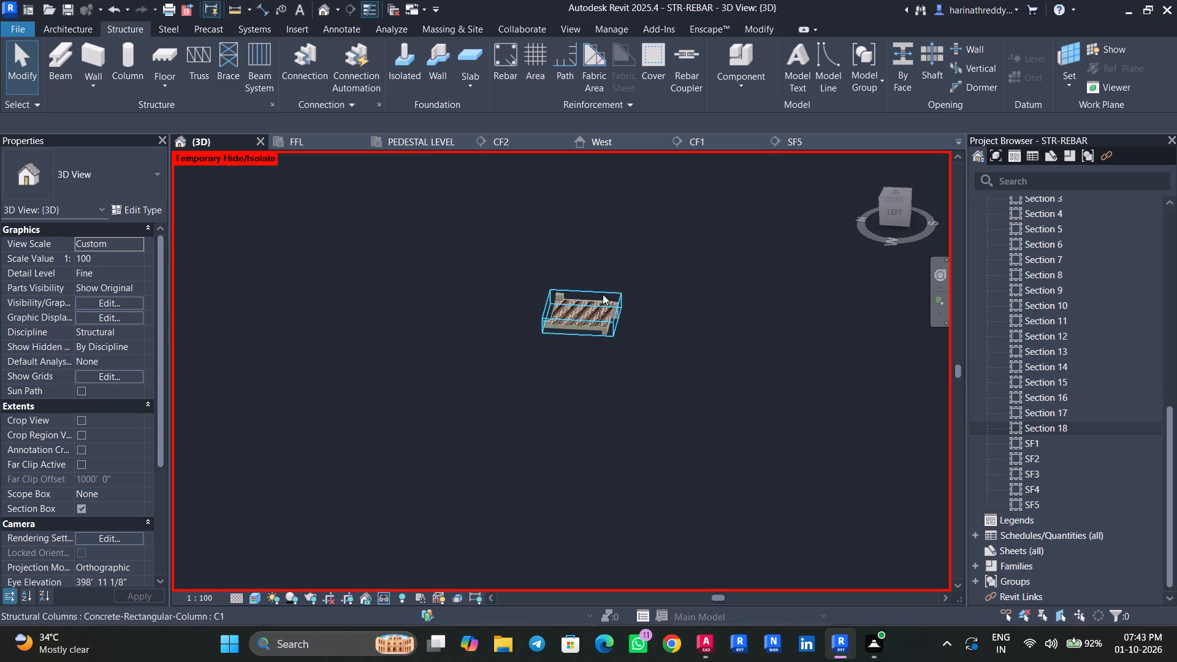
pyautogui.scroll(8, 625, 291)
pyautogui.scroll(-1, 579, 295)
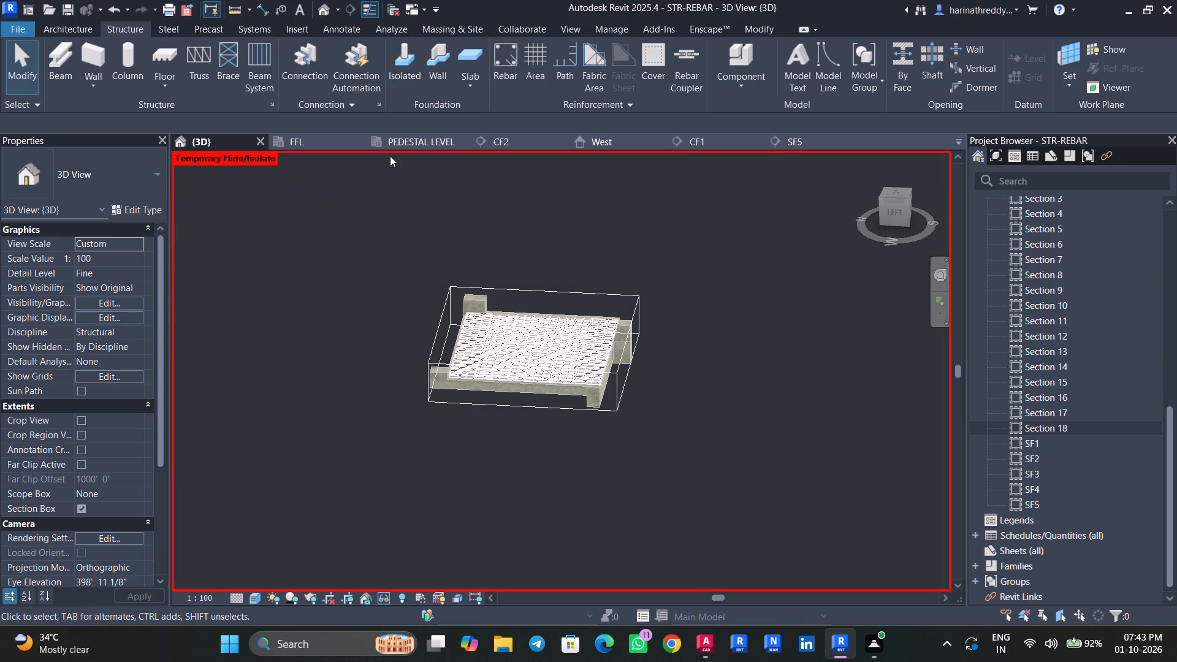
# Open the FFL structural plan and bring the reinforced slab and the remaining beam bays into view.
pyautogui.scroll(2, 1033, 294)
pyautogui.scroll(-1, 1033, 294)
pyautogui.scroll(4, 1032, 294)
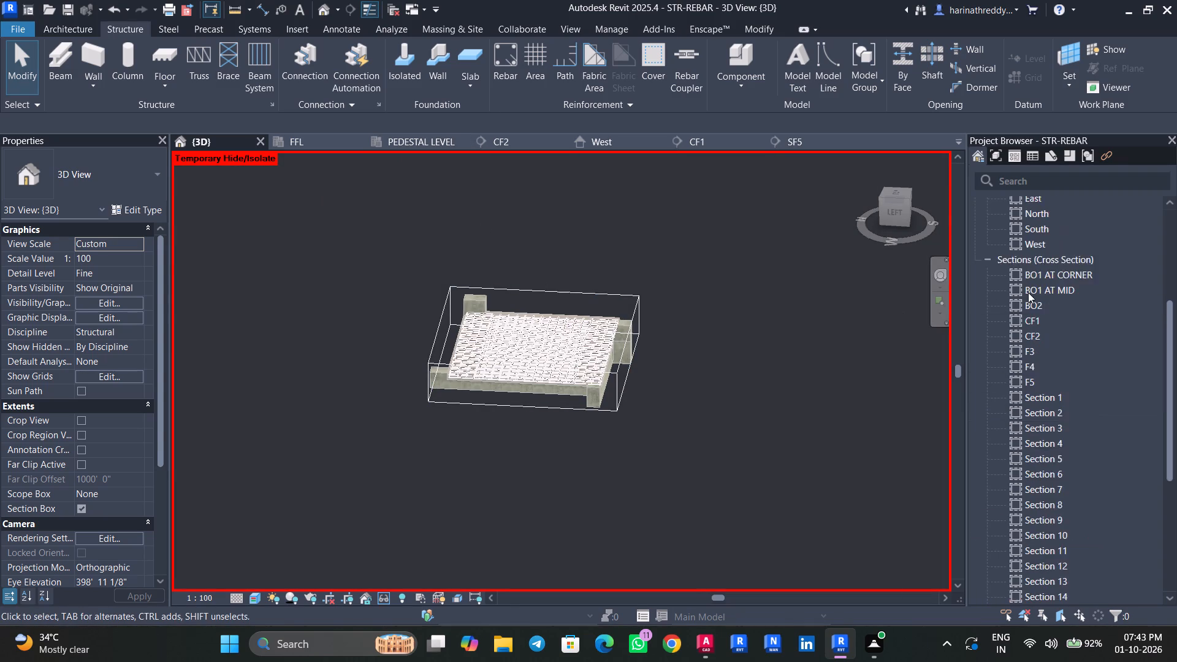
pyautogui.scroll(1, 1028, 292)
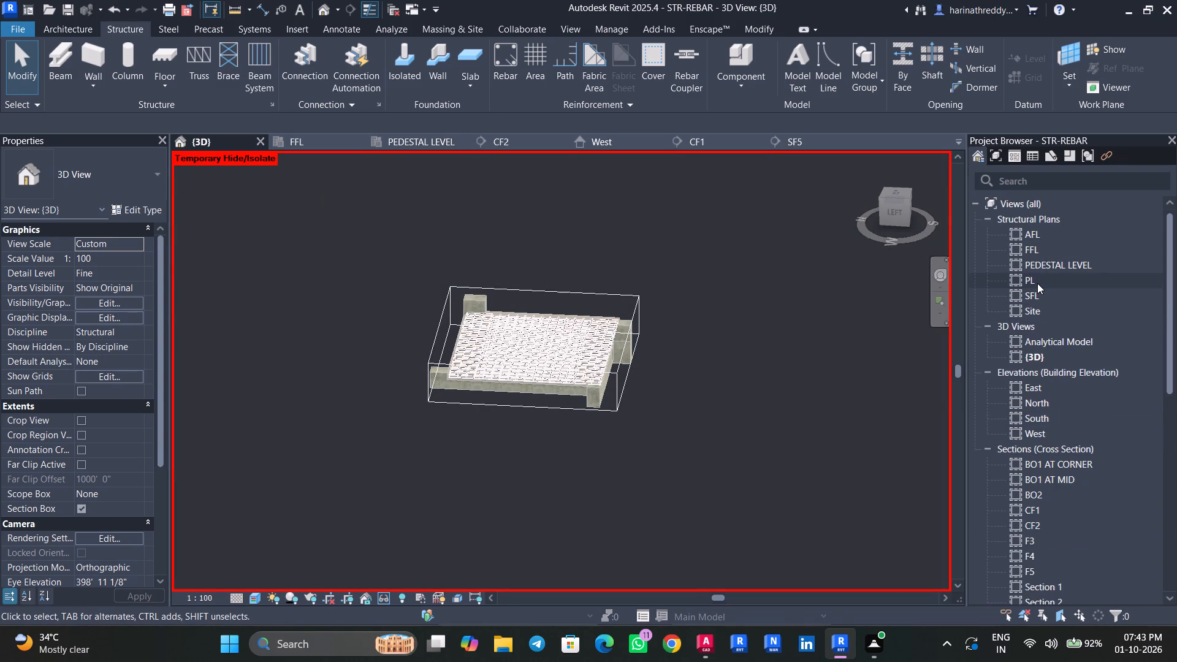
pyautogui.doubleClick(1041, 250)
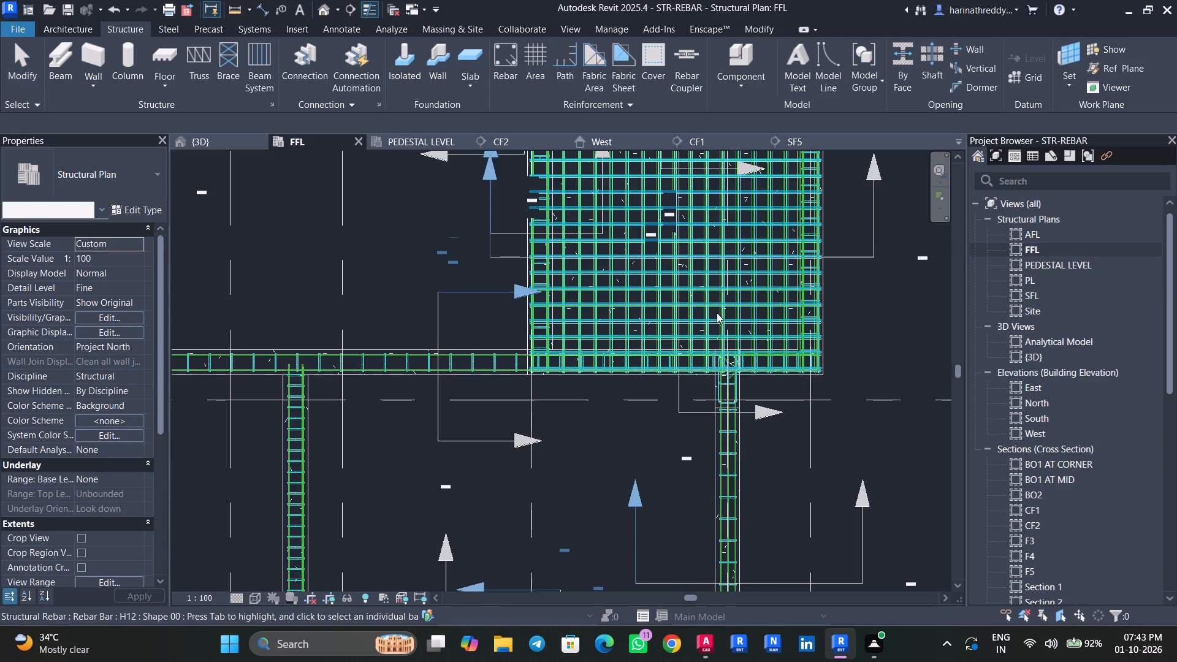
pyautogui.scroll(-7, 695, 326)
pyautogui.moveTo(575, 405); pyautogui.dragTo(583, 366, button='middle')
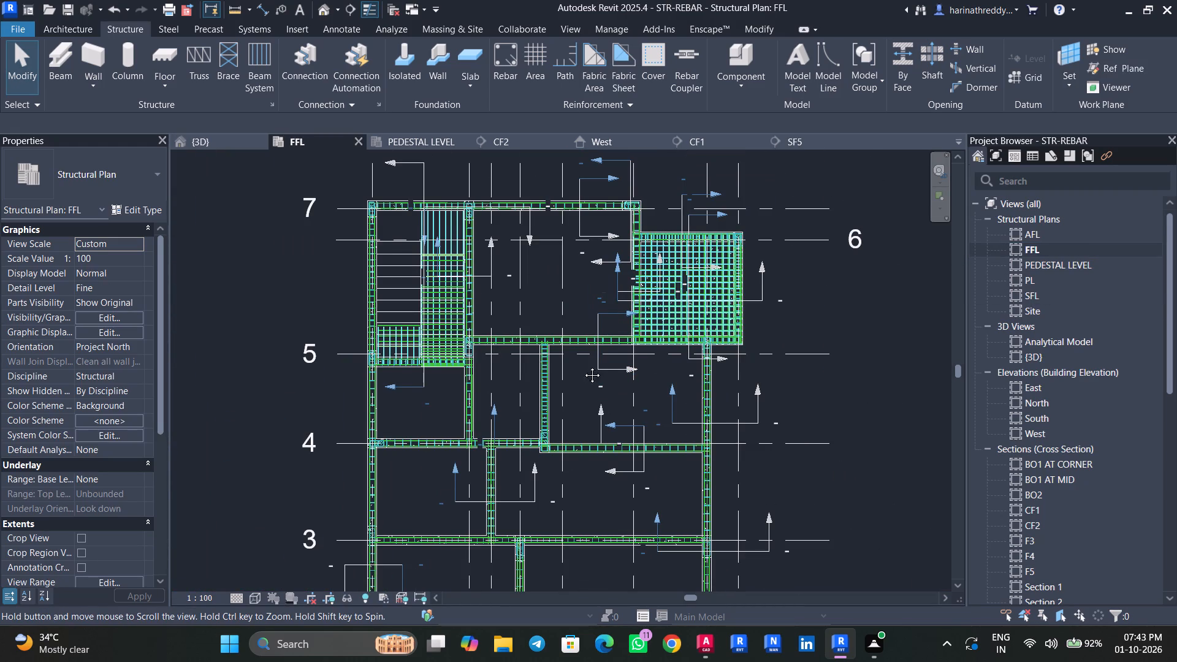
# Compare the bays of the FFL plan with the S2 slab layout in AutoCAD's TYPICAL FLOOR DETAILS drawing, returning to Revit.
pyautogui.moveTo(583, 366); pyautogui.dragTo(606, 273, button='middle')
pyautogui.moveTo(582, 375); pyautogui.dragTo(587, 340, button='middle')
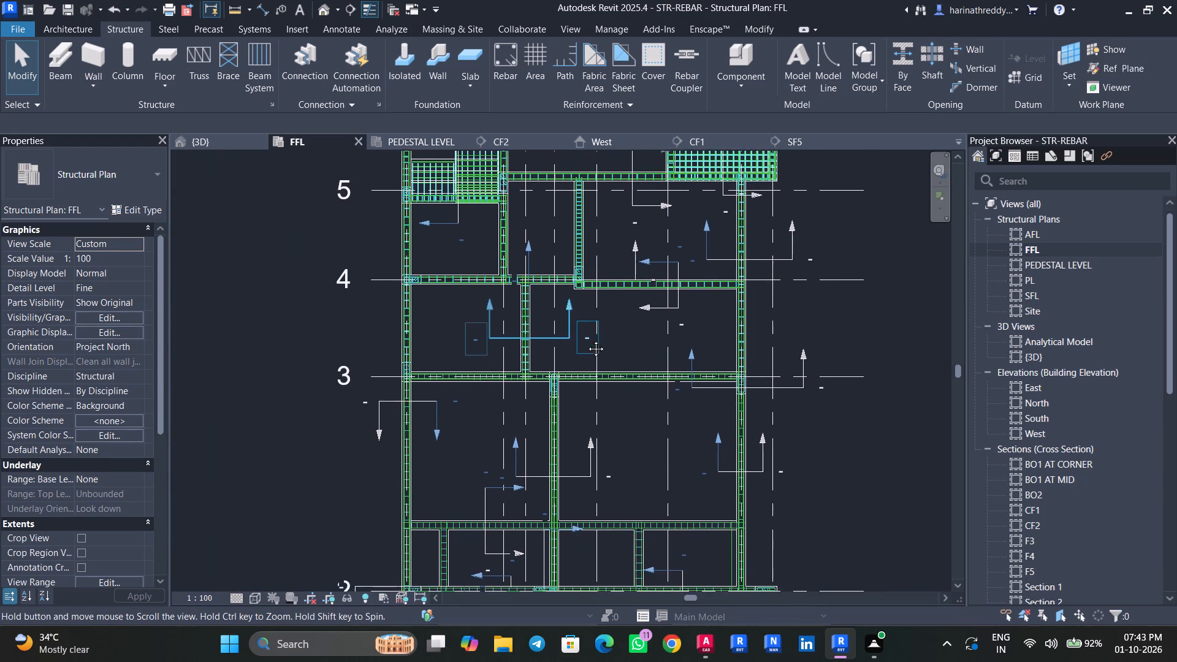
pyautogui.moveTo(587, 340); pyautogui.dragTo(589, 315, button='middle')
pyautogui.moveTo(661, 223); pyautogui.dragTo(648, 273, button='middle')
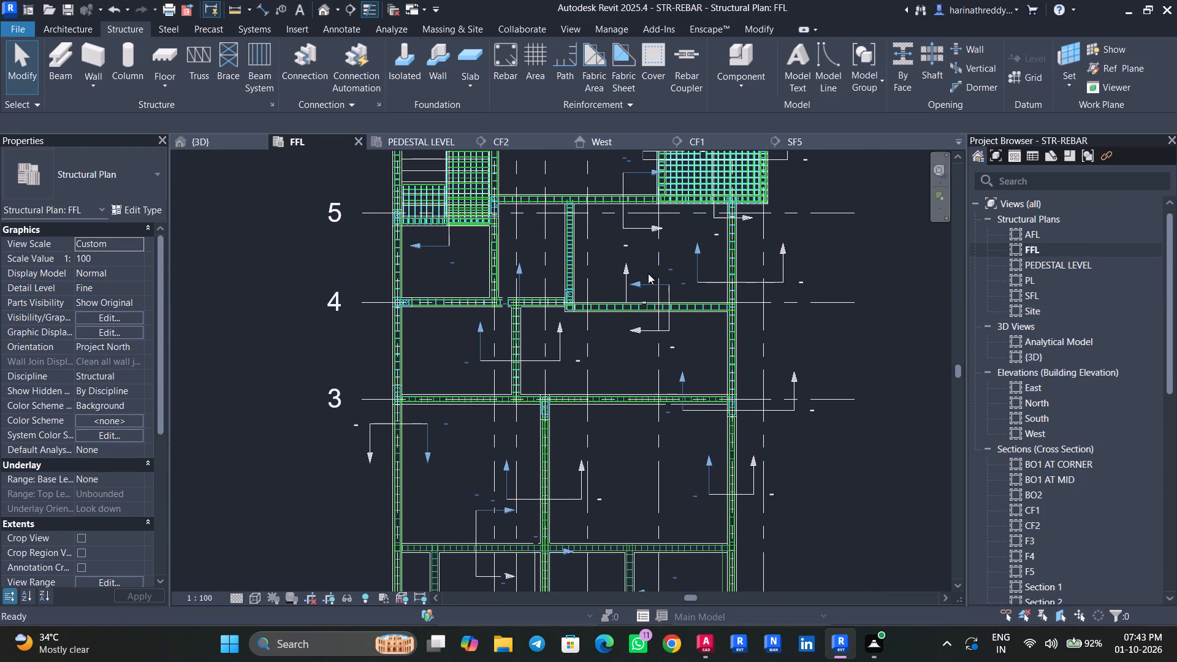
pyautogui.click(707, 644)
pyautogui.scroll(-8, 392, 445)
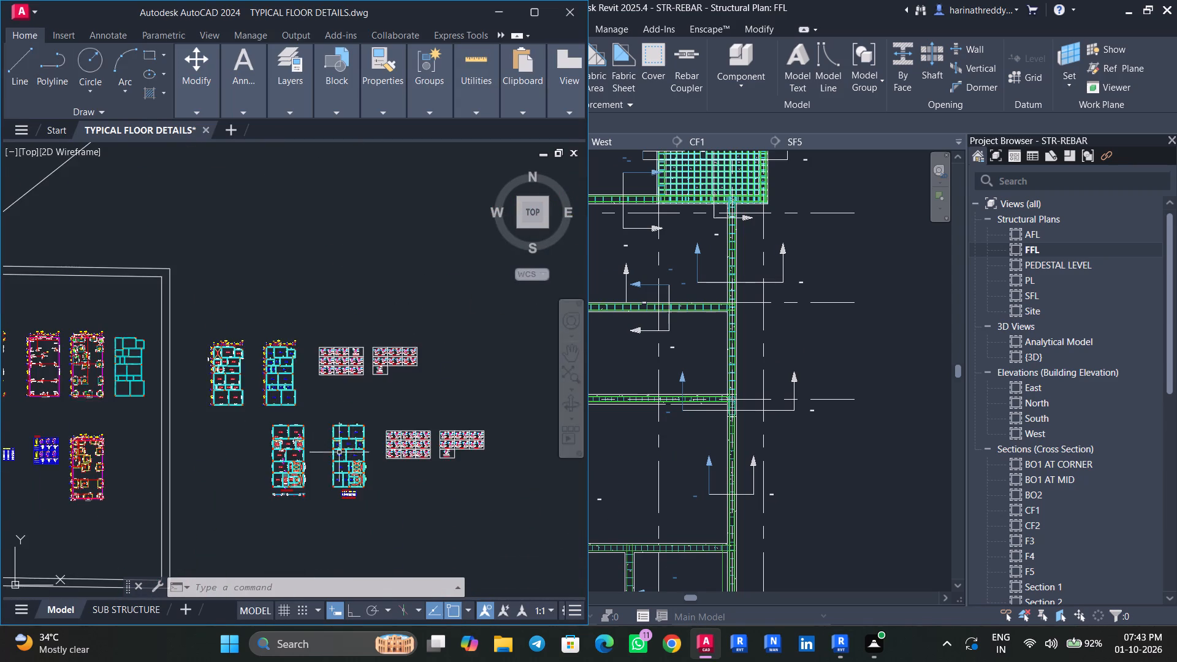
pyautogui.scroll(3, 256, 373)
pyautogui.scroll(2, 376, 375)
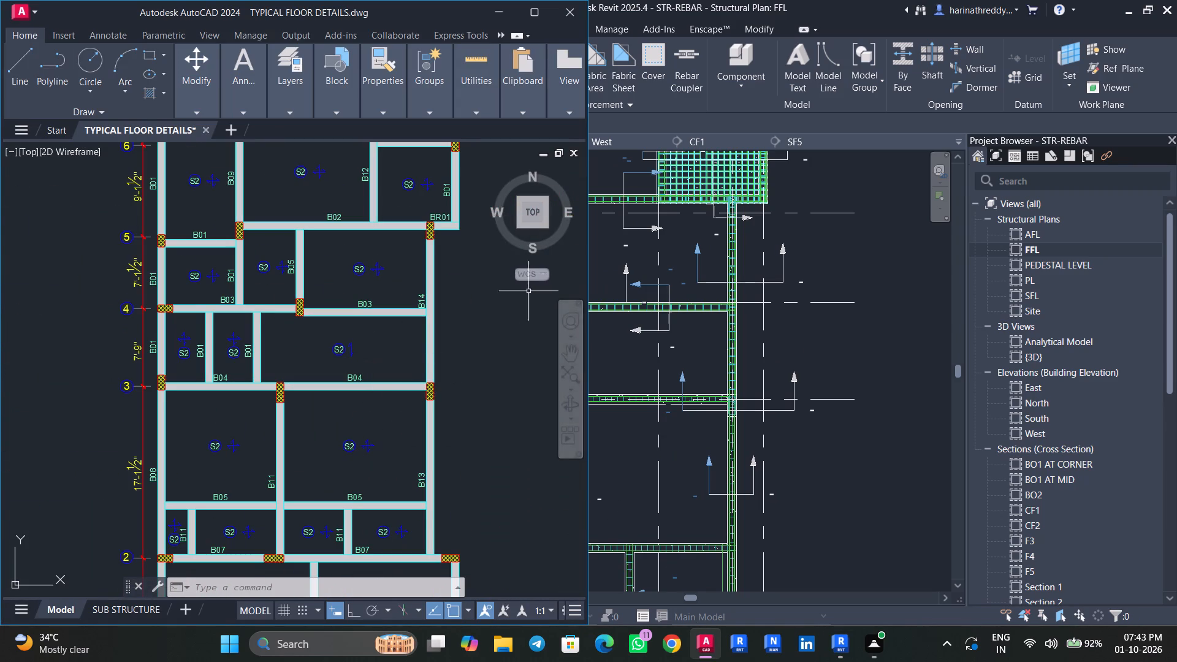
pyautogui.scroll(-8, 704, 363)
pyautogui.moveTo(762, 381); pyautogui.dragTo(803, 376, button='middle')
pyautogui.scroll(1, 639, 371)
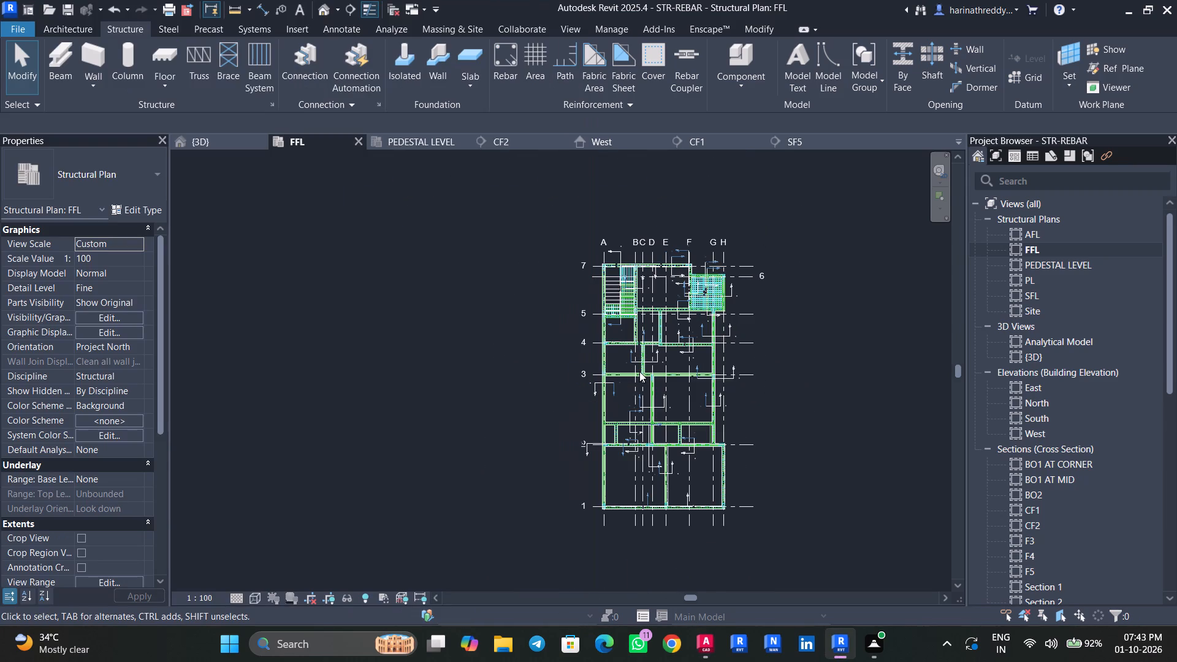
pyautogui.scroll(2, 639, 371)
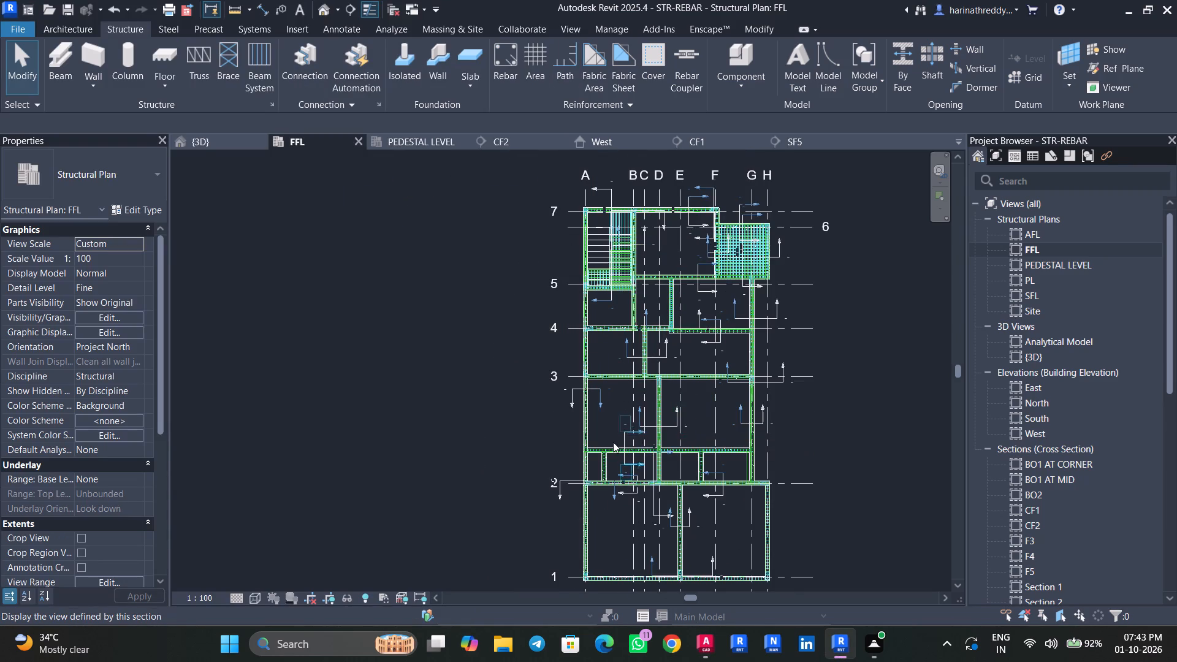
pyautogui.scroll(2, 612, 439)
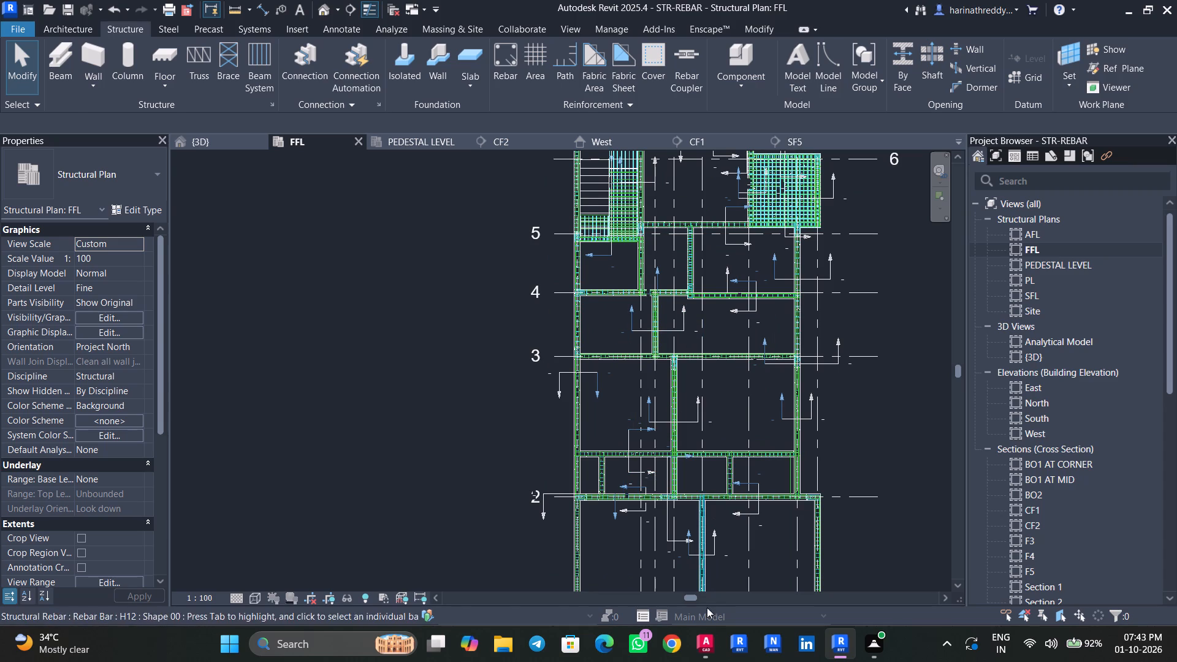
pyautogui.click(709, 631)
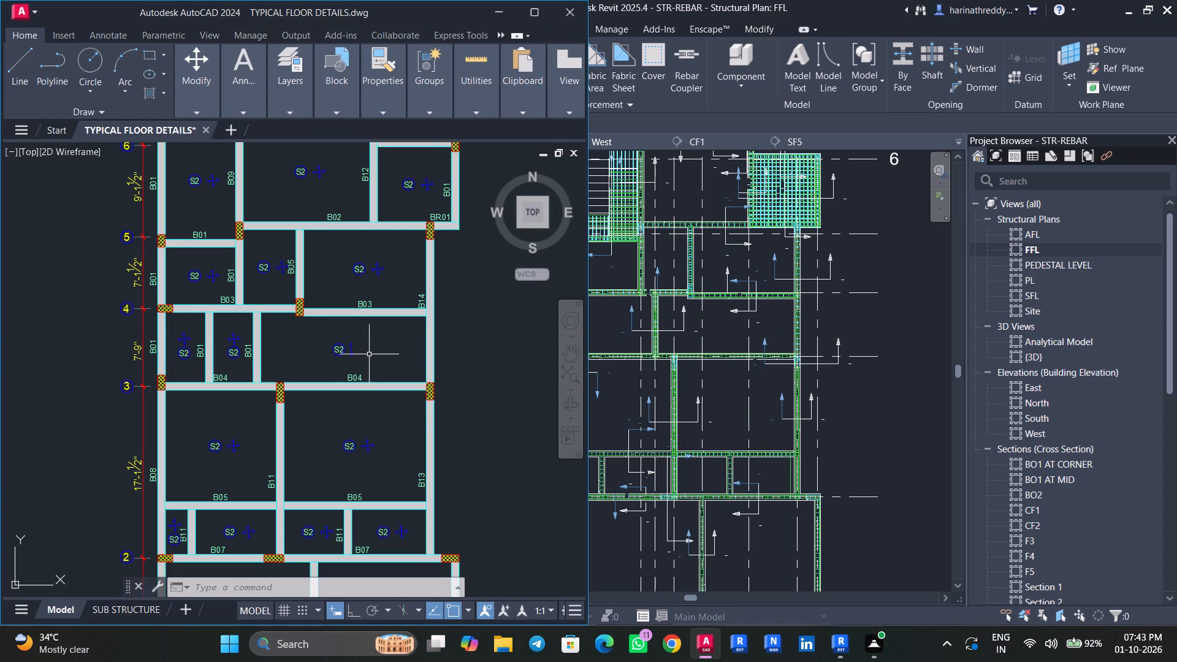
pyautogui.click(573, 17)
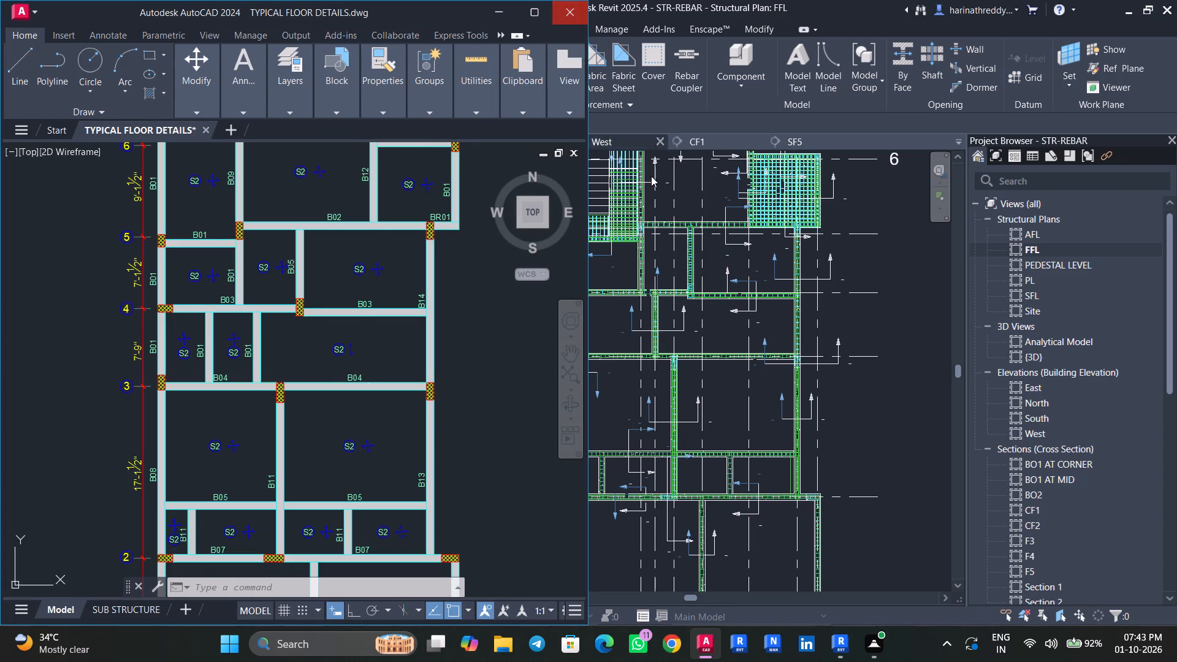
pyautogui.click(422, 265)
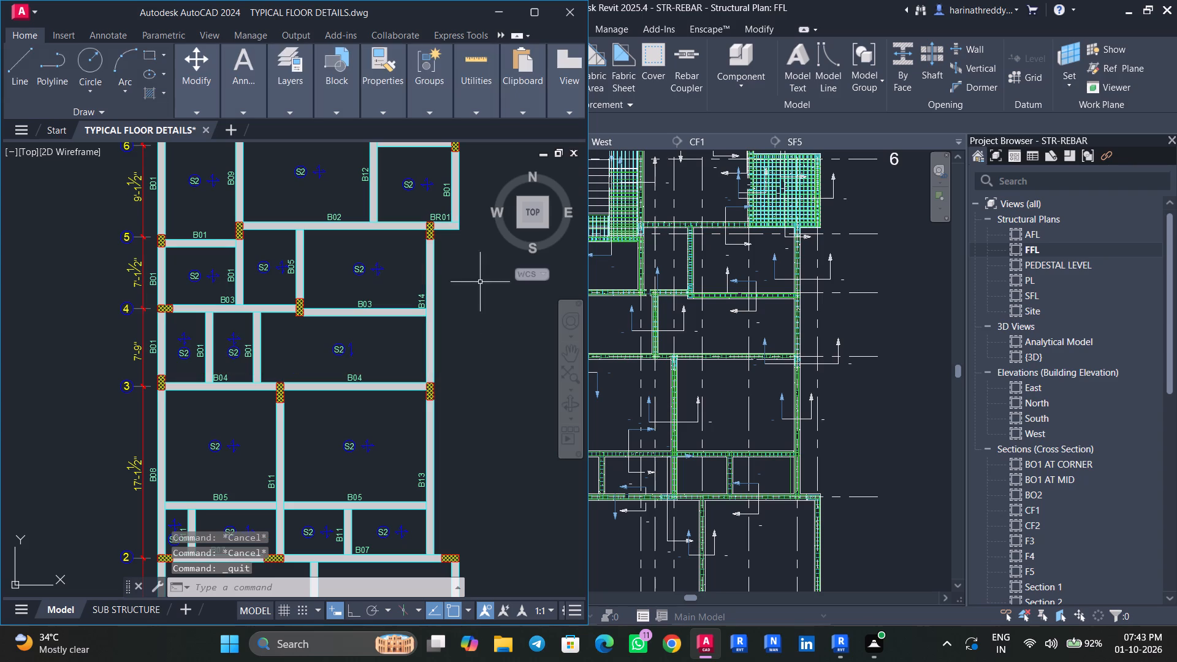
pyautogui.click(493, 12)
# Draw a section across the bay between grids 3 and 4, looking toward grid 4, and shift it slightly toward grid 3.
pyautogui.scroll(2, 693, 354)
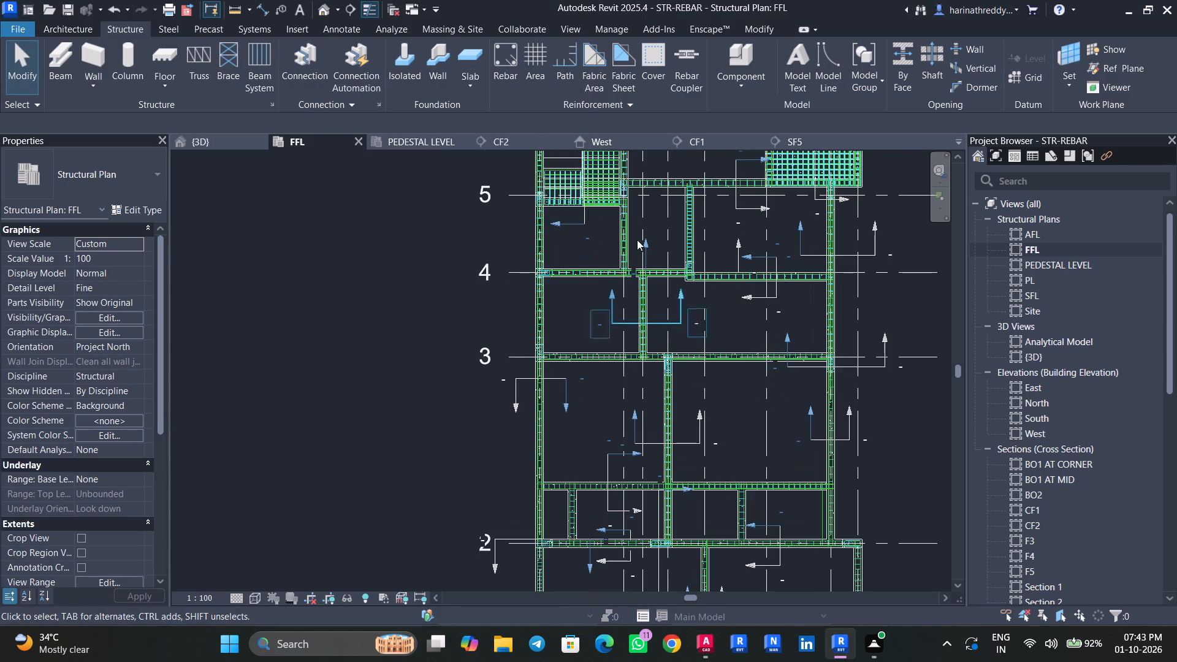
pyautogui.click(349, 10)
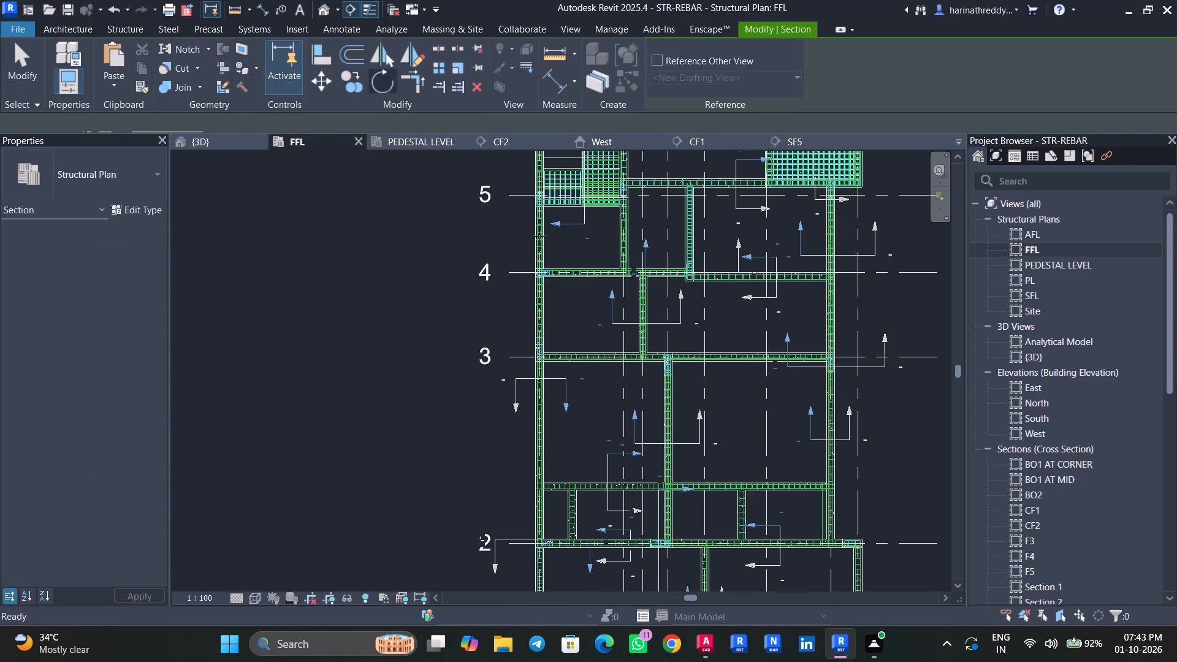
pyautogui.click(600, 305)
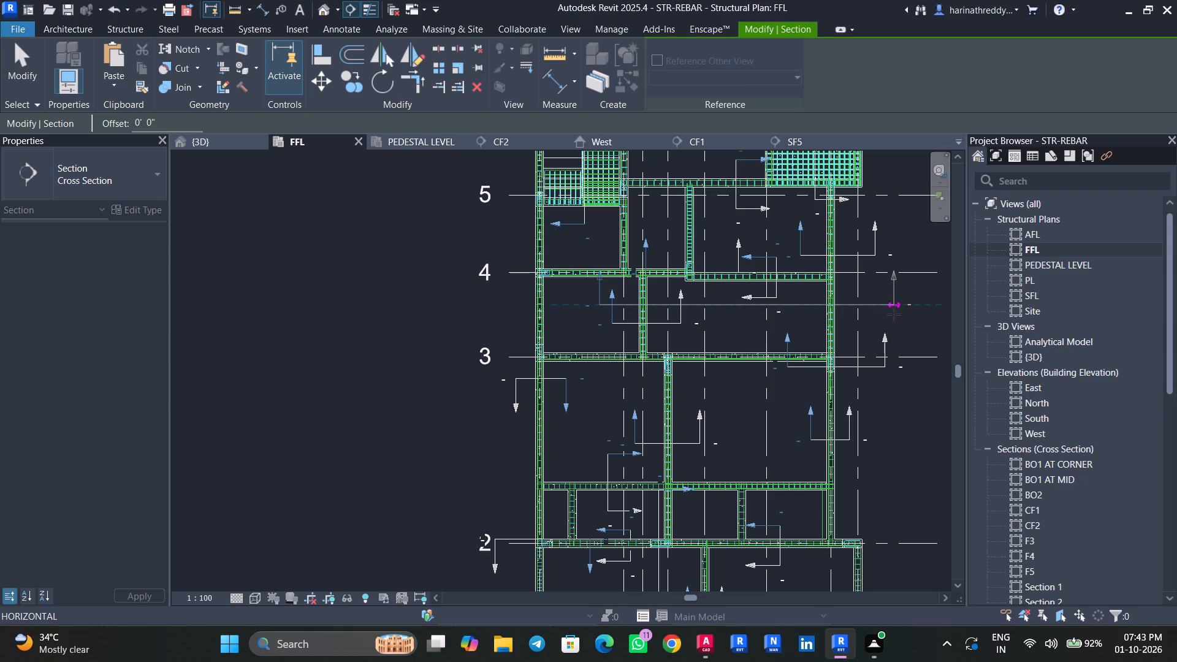
pyautogui.click(894, 314)
pyautogui.scroll(3, 785, 318)
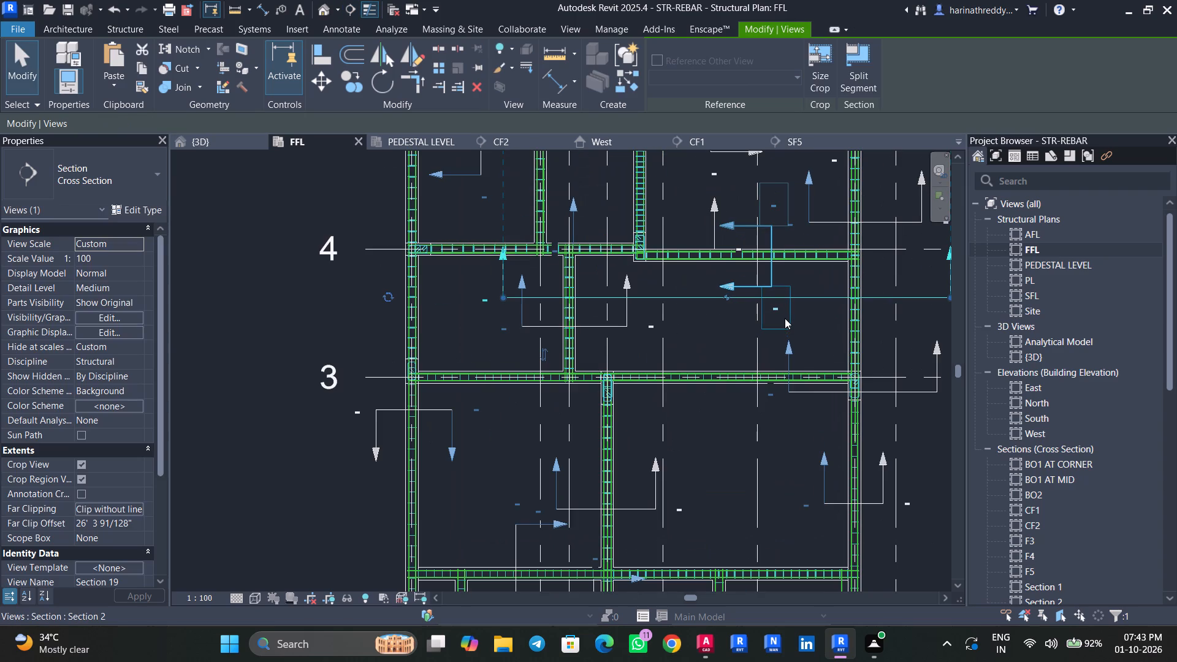
pyautogui.click(801, 299)
pyautogui.moveTo(799, 299); pyautogui.dragTo(799, 316)
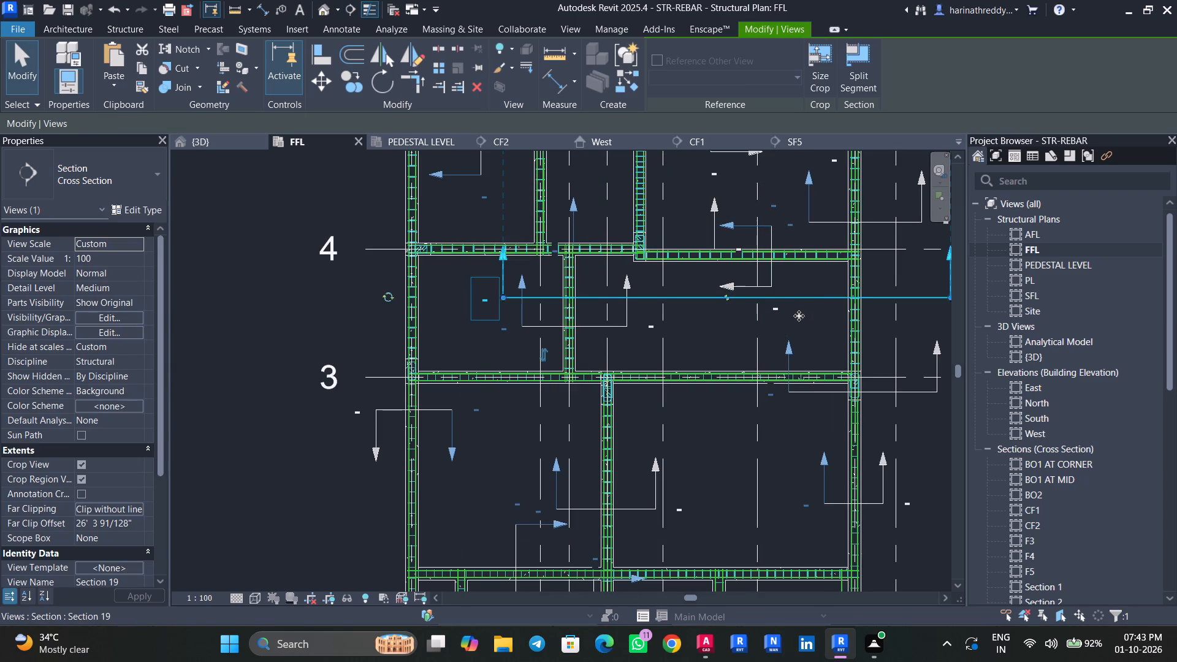
pyautogui.moveTo(799, 316); pyautogui.dragTo(799, 327)
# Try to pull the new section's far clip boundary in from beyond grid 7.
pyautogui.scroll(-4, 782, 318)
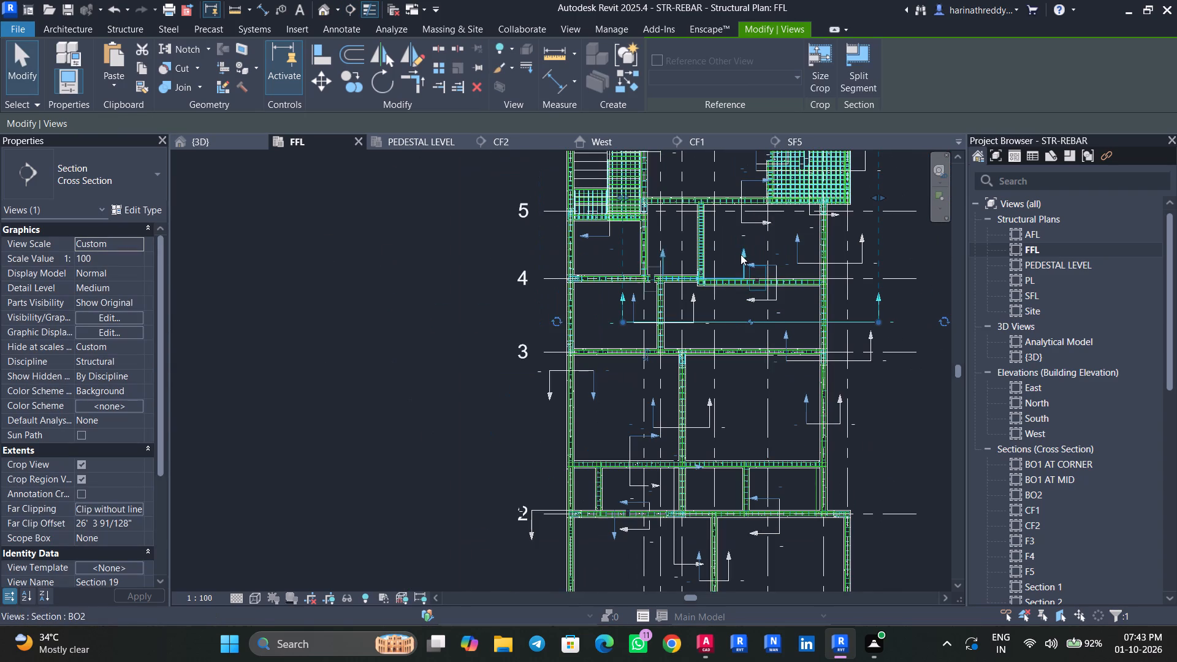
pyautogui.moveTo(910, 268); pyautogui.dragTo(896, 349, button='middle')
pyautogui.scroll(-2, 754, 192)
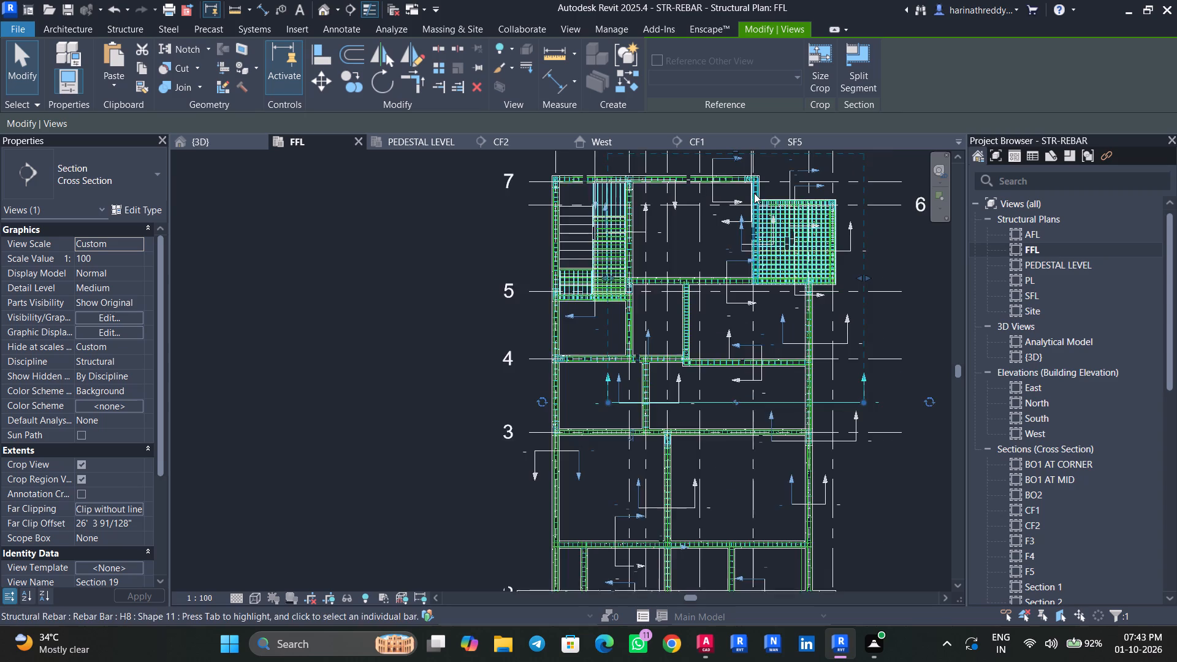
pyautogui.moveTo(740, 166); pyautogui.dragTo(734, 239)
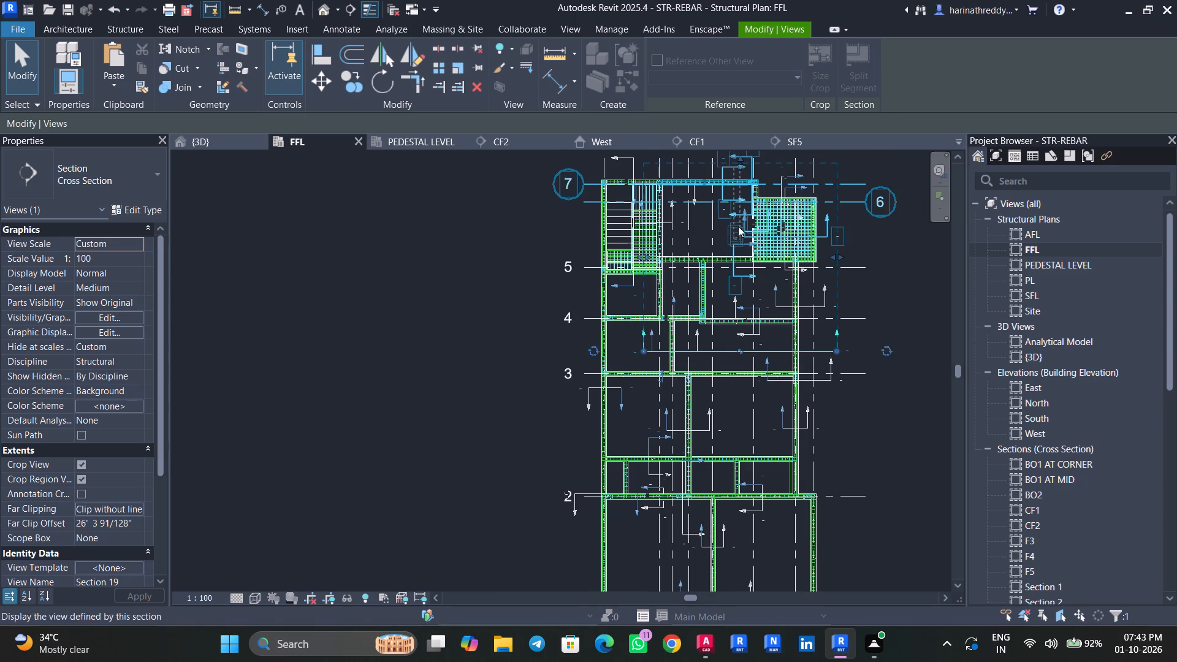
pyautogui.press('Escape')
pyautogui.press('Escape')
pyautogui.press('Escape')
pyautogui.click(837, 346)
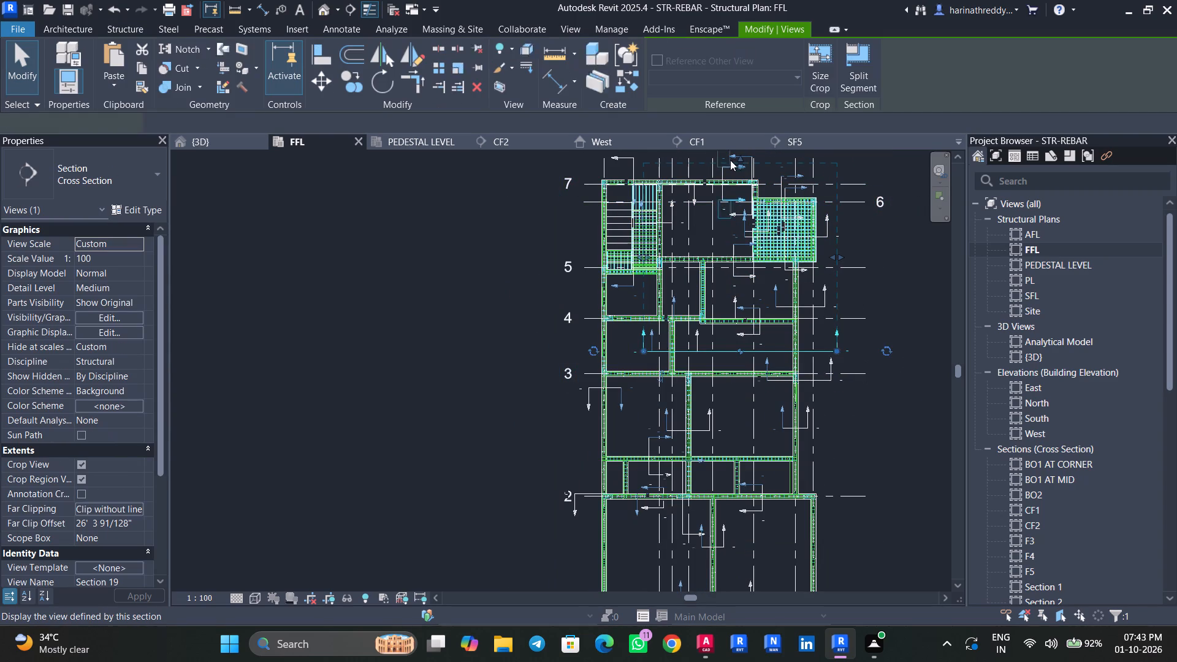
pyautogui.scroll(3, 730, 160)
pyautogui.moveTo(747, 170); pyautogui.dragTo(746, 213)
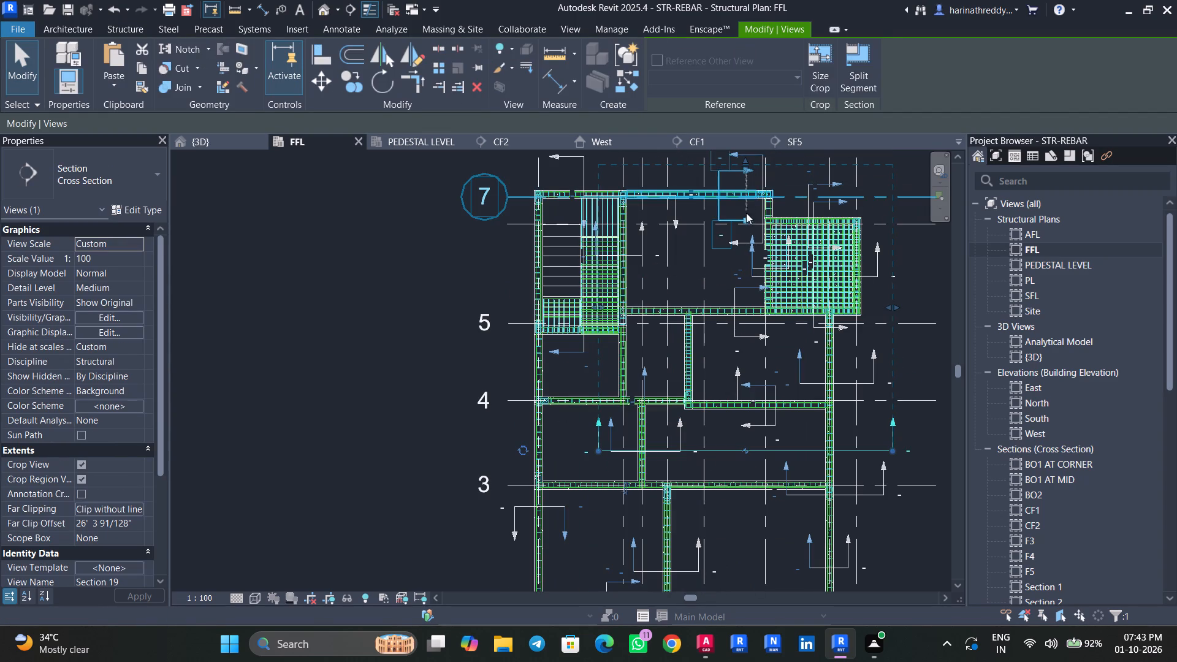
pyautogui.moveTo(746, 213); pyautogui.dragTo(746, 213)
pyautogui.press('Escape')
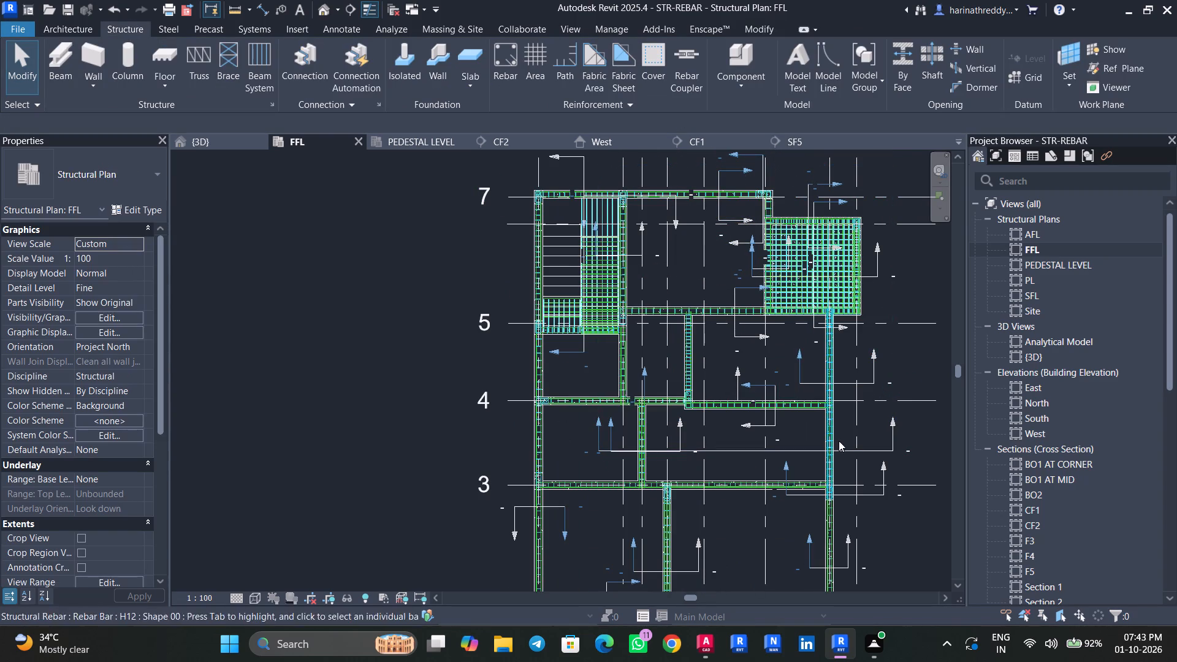
# Shorten the new section's view depth to about 6' 1" so its far clip lies just beyond grid 4.
pyautogui.click(848, 454)
pyautogui.scroll(8, 747, 163)
pyautogui.scroll(-1, 745, 164)
pyautogui.scroll(1, 745, 164)
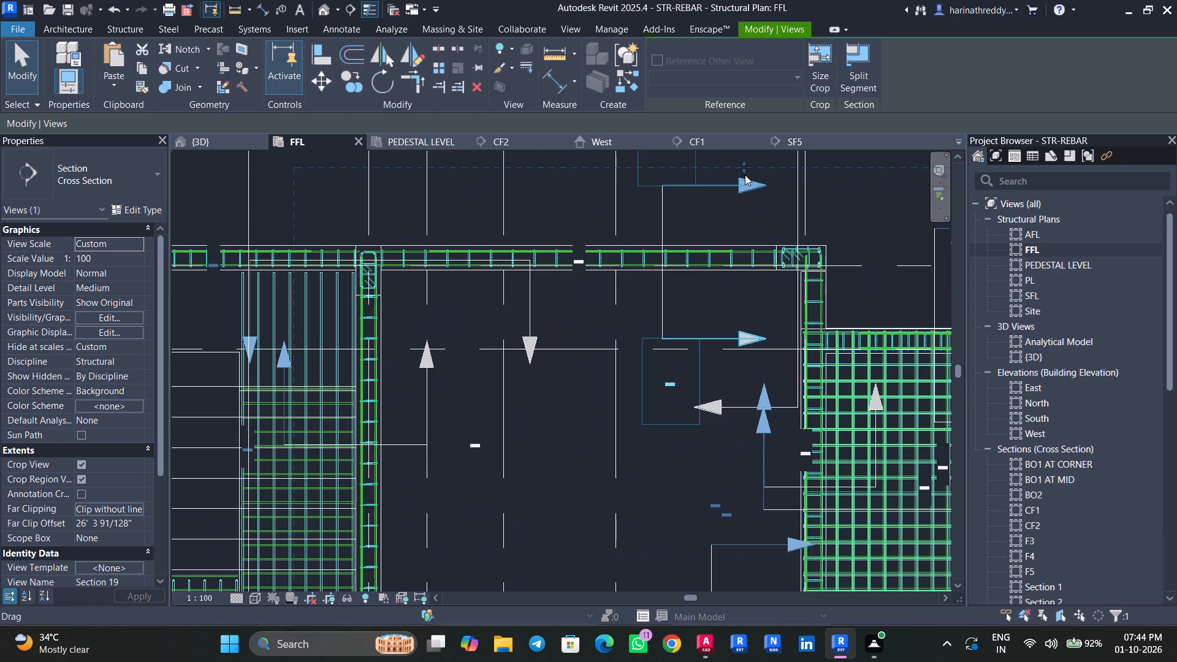
pyautogui.moveTo(744, 170); pyautogui.dragTo(746, 557)
pyautogui.scroll(-10, 747, 555)
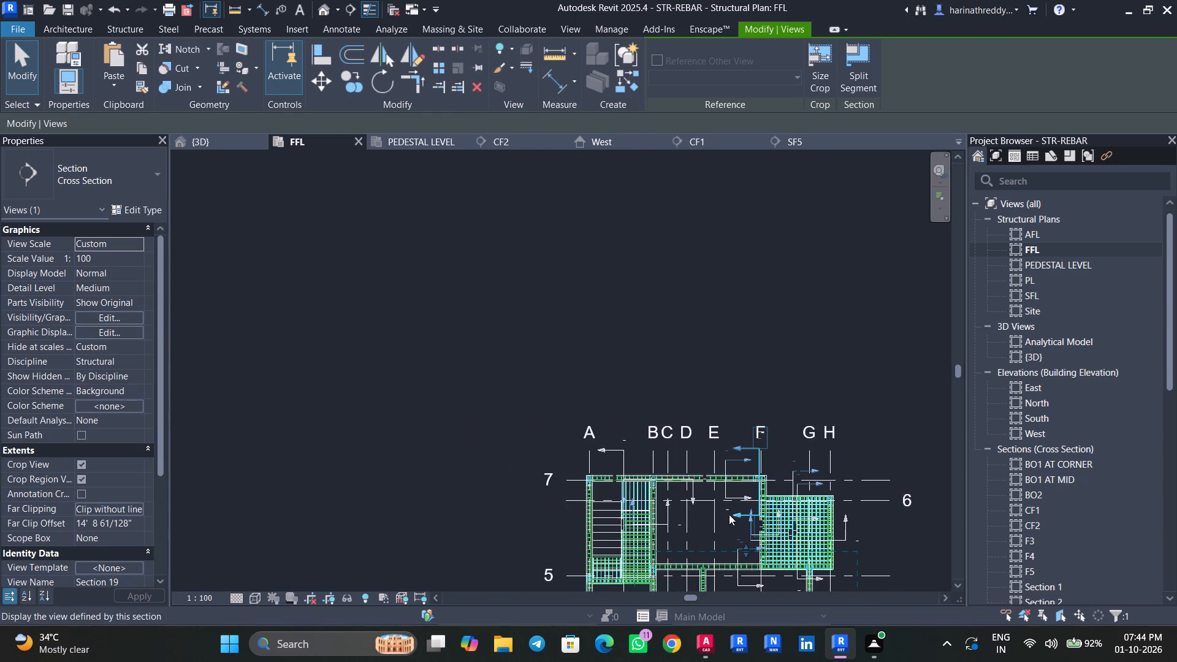
pyautogui.moveTo(728, 512); pyautogui.dragTo(702, 304, button='middle')
pyautogui.scroll(8, 717, 346)
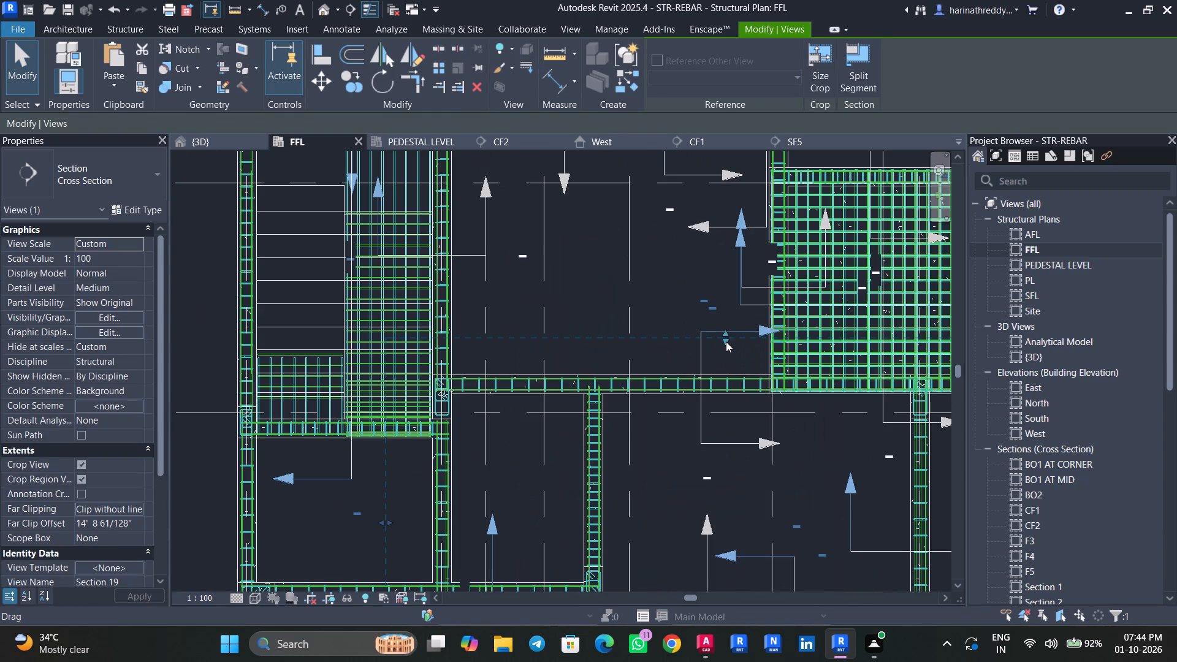
pyautogui.moveTo(726, 341); pyautogui.dragTo(733, 558)
pyautogui.moveTo(755, 481); pyautogui.dragTo(729, 302, button='middle')
pyautogui.scroll(-3, 729, 302)
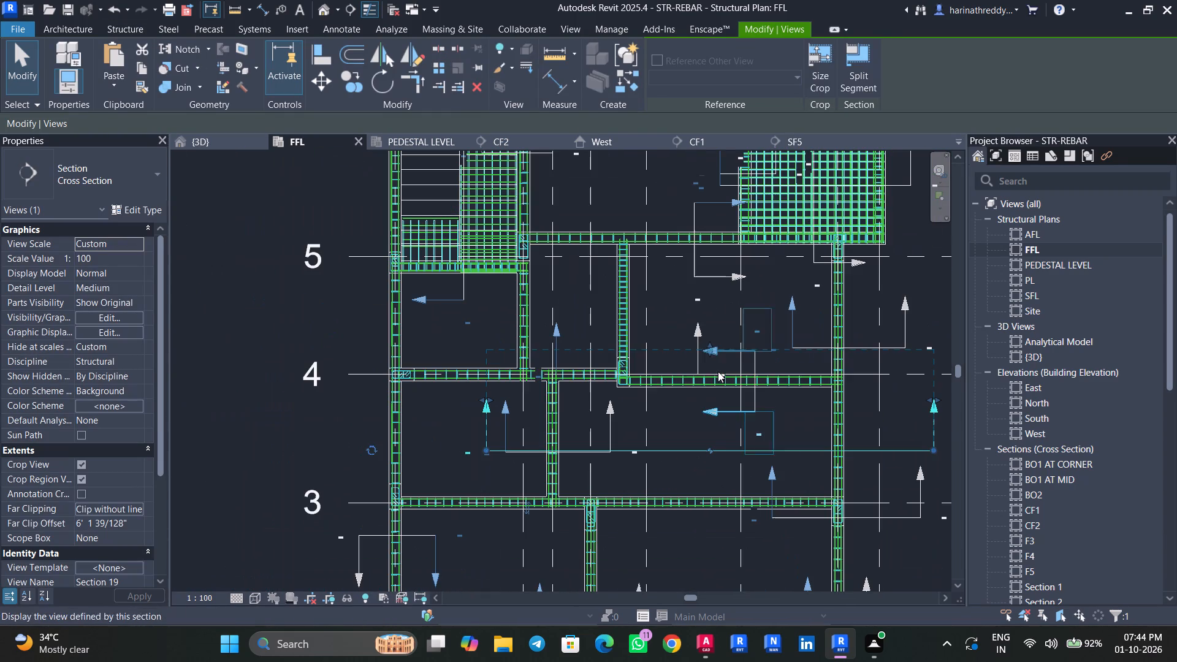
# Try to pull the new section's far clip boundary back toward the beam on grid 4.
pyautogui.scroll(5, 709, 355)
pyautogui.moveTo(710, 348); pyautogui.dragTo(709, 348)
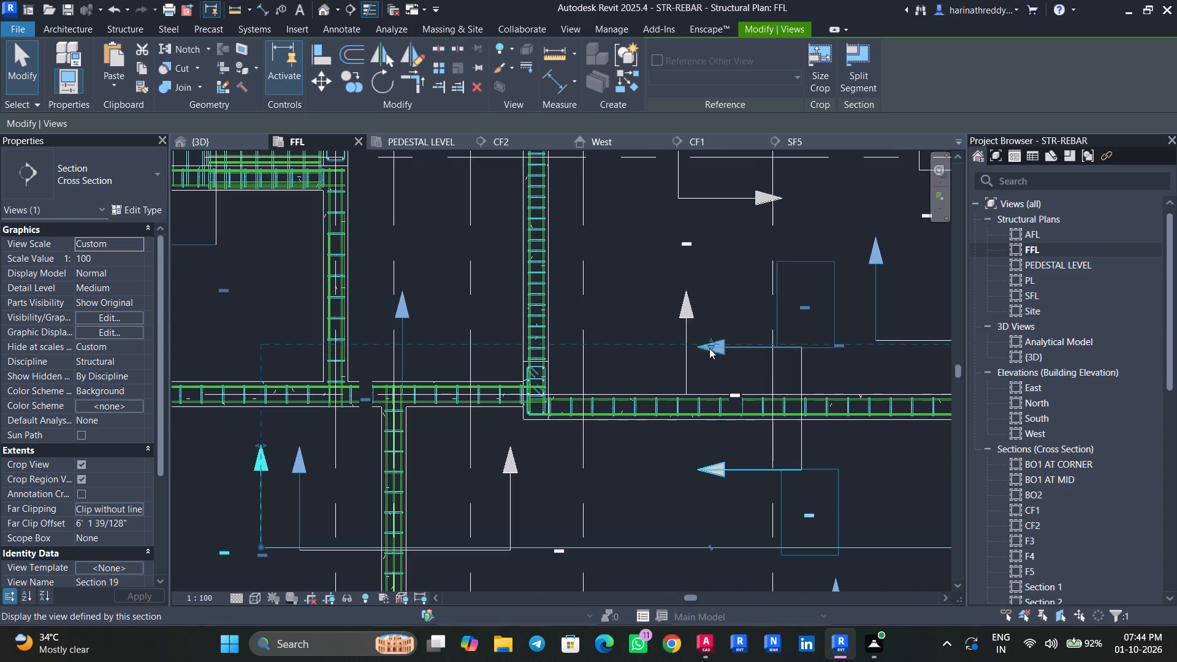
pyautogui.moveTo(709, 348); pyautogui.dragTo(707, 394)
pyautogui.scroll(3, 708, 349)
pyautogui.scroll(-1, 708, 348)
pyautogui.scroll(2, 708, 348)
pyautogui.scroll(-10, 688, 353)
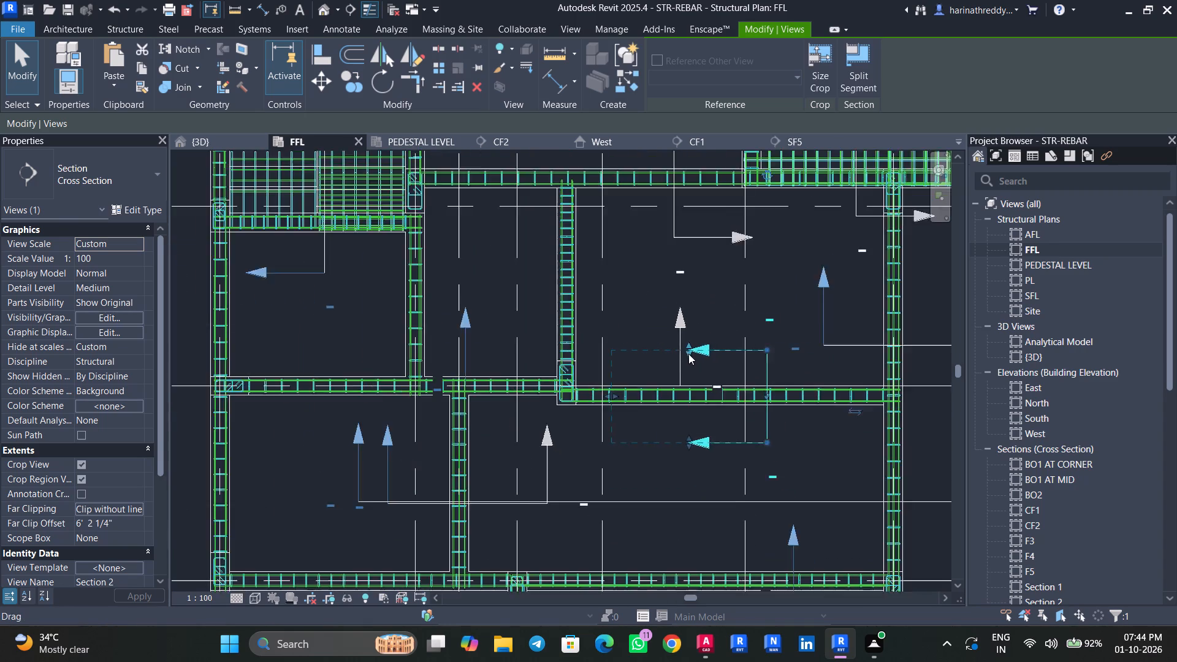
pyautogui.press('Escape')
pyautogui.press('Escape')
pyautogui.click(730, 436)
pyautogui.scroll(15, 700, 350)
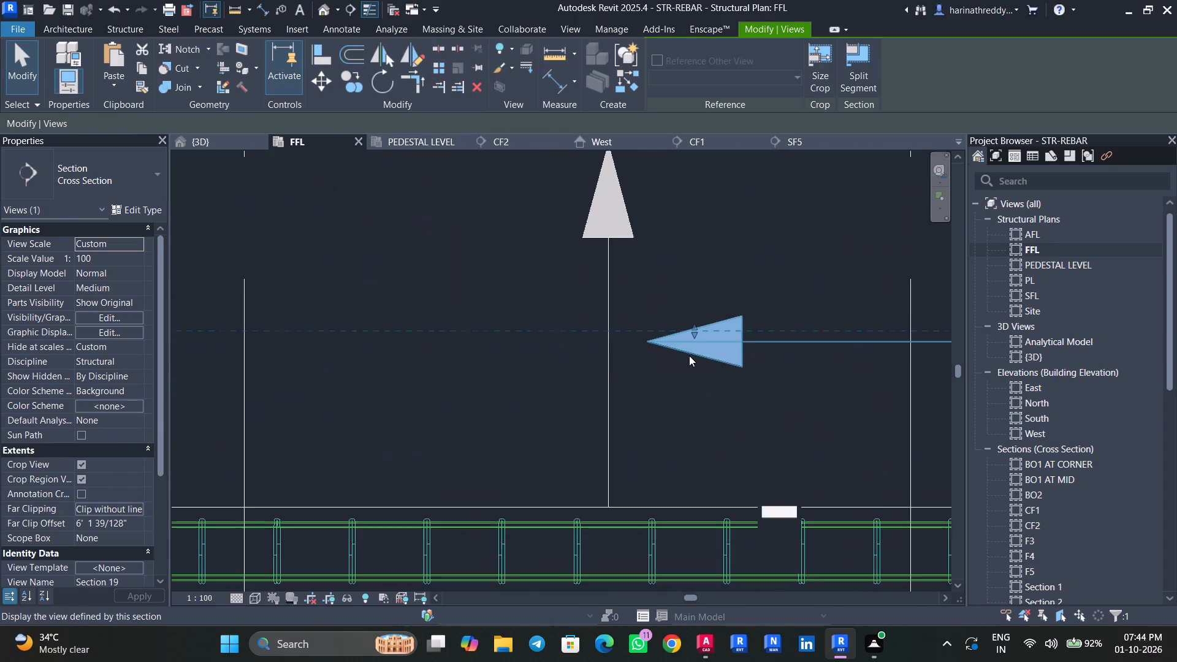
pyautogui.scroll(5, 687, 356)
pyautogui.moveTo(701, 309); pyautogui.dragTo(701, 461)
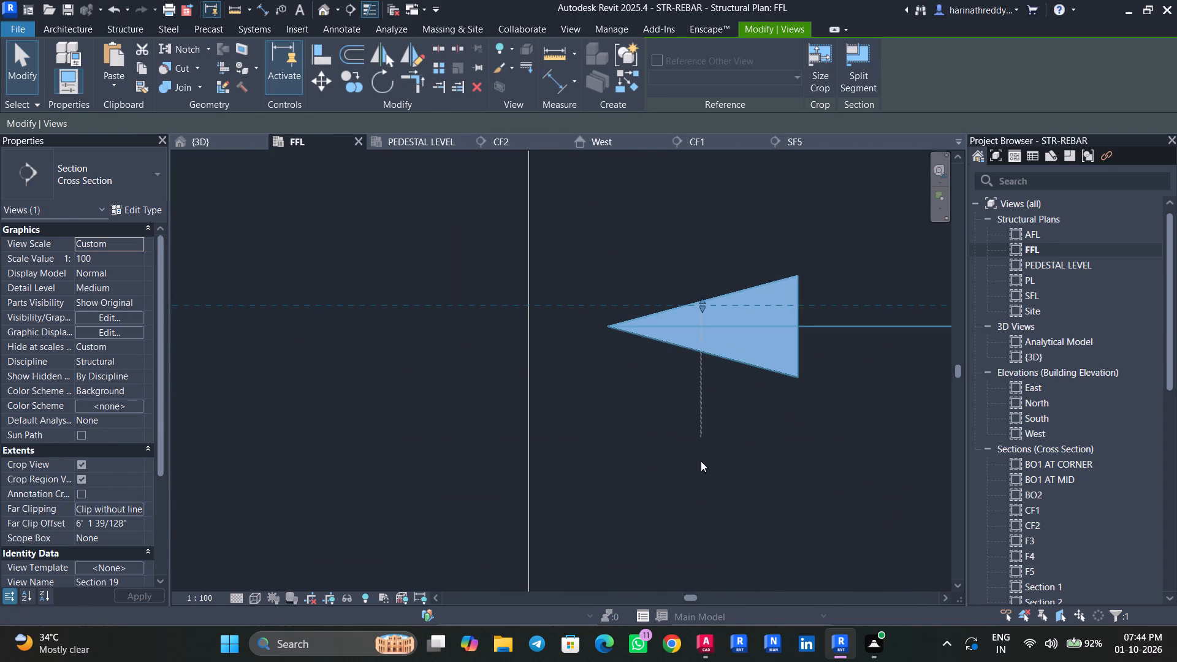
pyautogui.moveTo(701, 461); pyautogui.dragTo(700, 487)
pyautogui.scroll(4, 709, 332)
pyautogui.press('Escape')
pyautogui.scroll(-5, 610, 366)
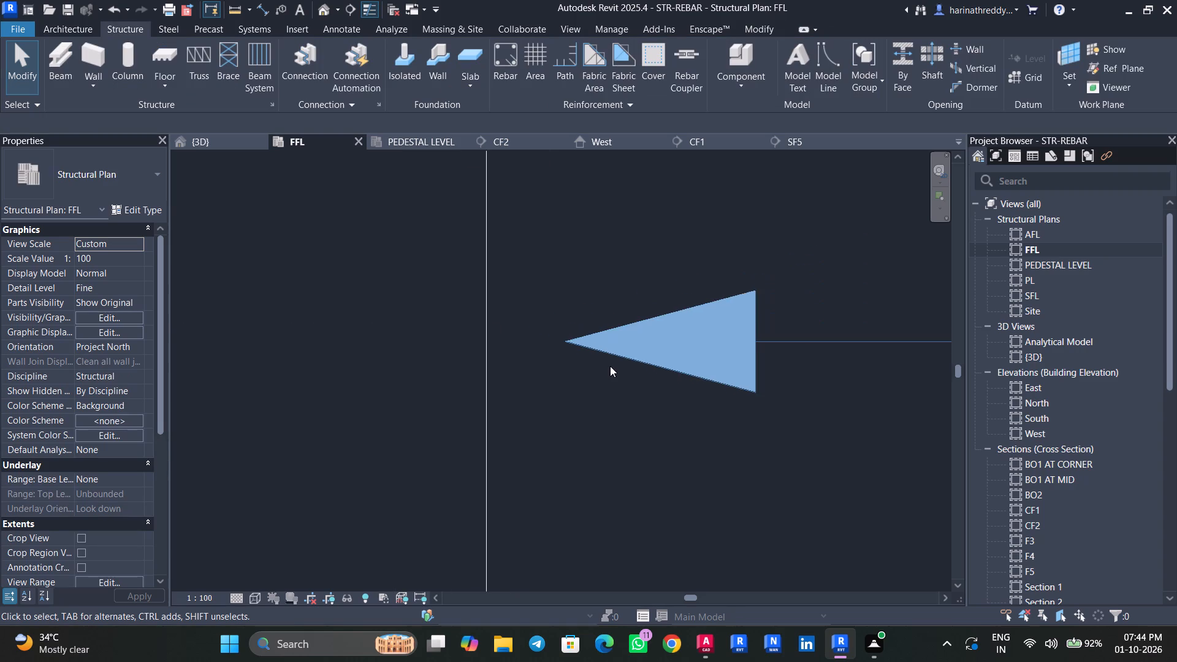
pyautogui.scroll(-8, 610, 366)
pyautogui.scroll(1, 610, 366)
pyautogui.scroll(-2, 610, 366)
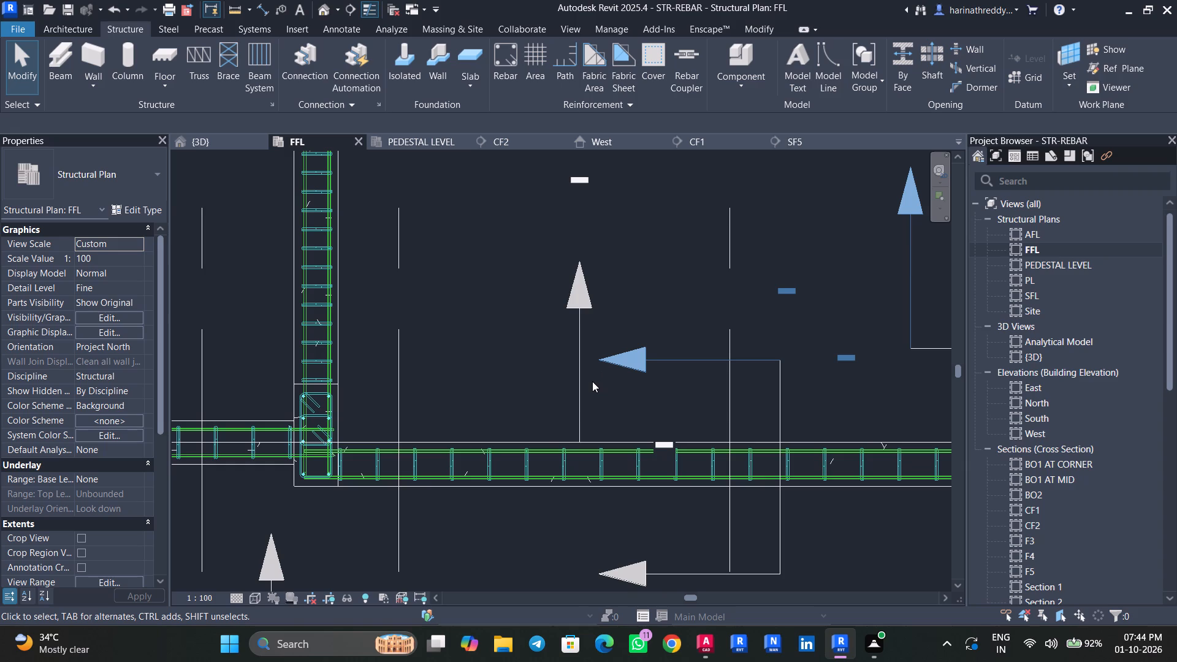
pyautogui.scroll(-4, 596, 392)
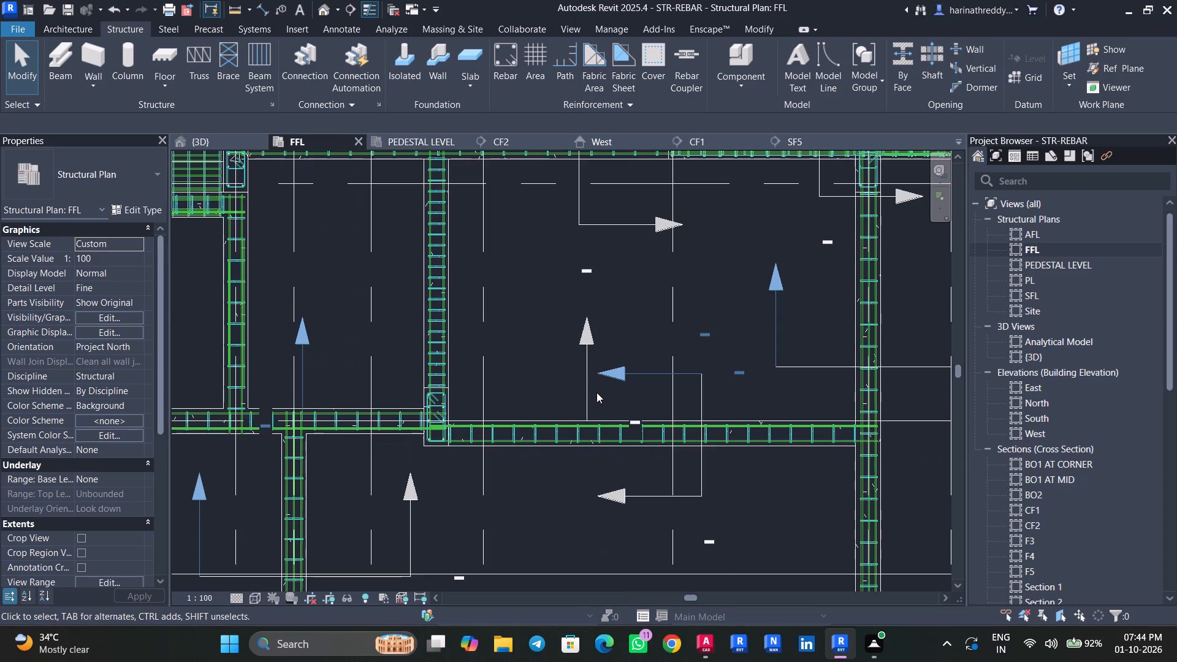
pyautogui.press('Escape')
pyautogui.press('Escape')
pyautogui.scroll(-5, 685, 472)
# Move the new section closer to grid 3 and shorten its view depth to about 5' 4", short of the grid 4 beam.
pyautogui.click(702, 524)
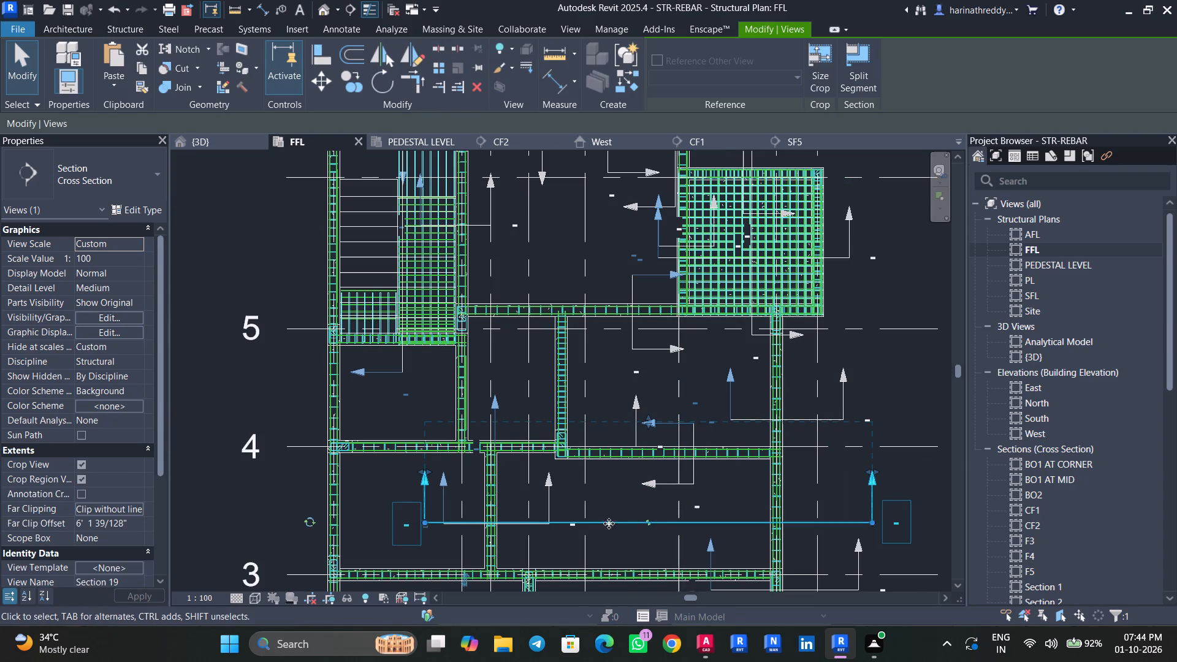
pyautogui.moveTo(609, 522); pyautogui.dragTo(610, 555)
pyautogui.scroll(5, 644, 458)
pyautogui.scroll(-1, 649, 457)
pyautogui.scroll(2, 649, 457)
pyautogui.moveTo(653, 453); pyautogui.dragTo(653, 482)
pyautogui.scroll(-4, 653, 482)
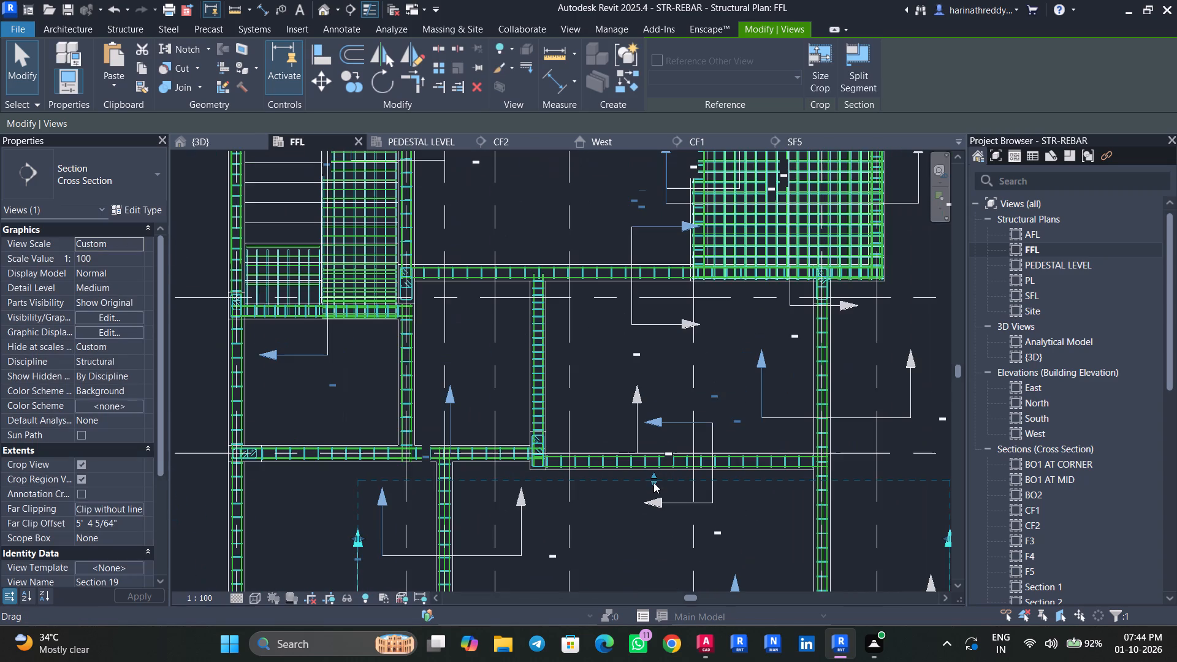
pyautogui.press('Escape')
pyautogui.scroll(-3, 856, 516)
pyautogui.moveTo(851, 518); pyautogui.dragTo(815, 466, button='middle')
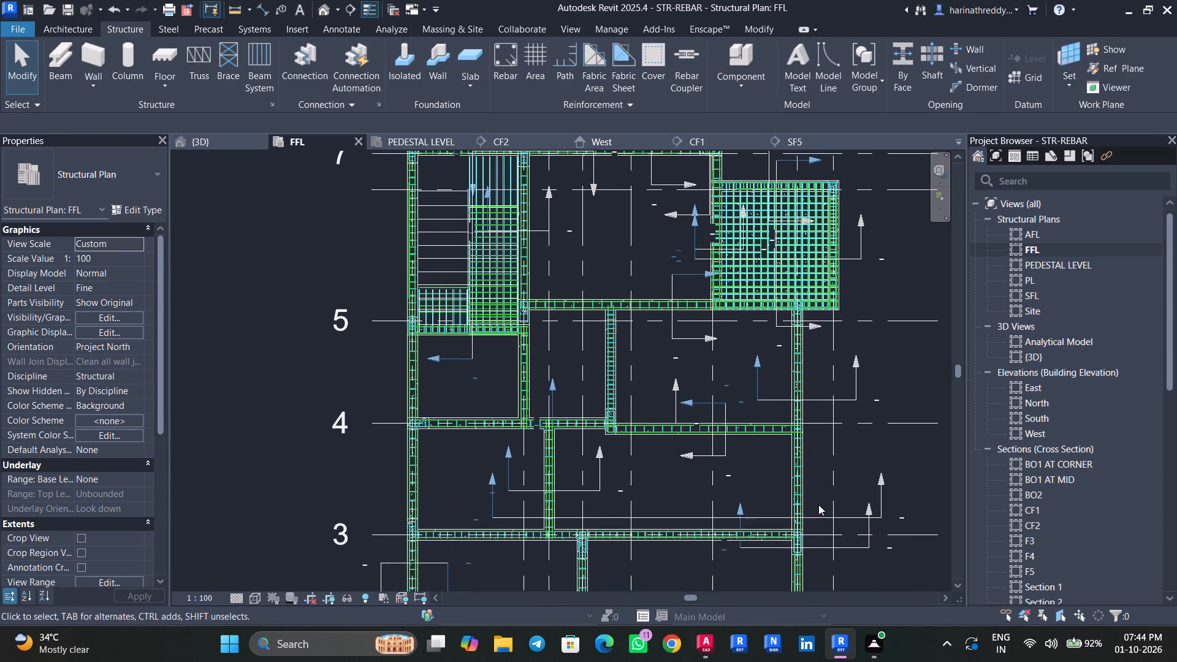
# Narrow the new section from both ends so its crop spans only from the grid C beam to the grid G beam.
pyautogui.click(820, 516)
pyautogui.moveTo(877, 479); pyautogui.dragTo(802, 479)
pyautogui.moveTo(495, 478); pyautogui.dragTo(527, 484)
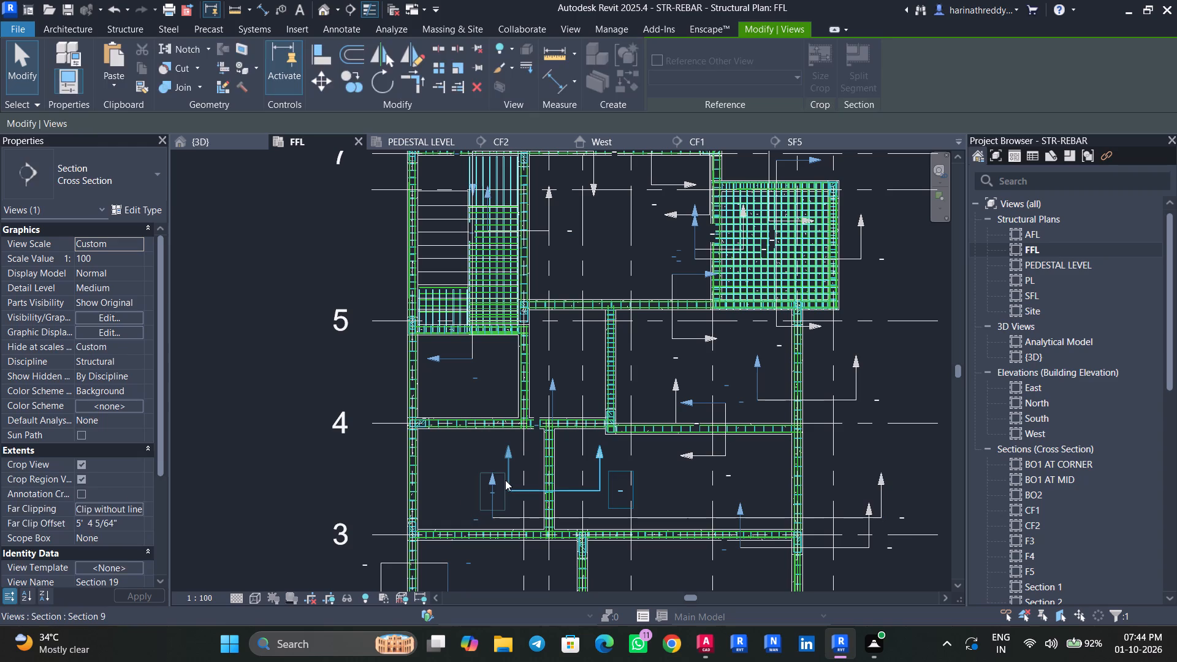
pyautogui.press('Escape')
pyautogui.click(526, 517)
pyautogui.scroll(8, 501, 486)
pyautogui.scroll(-1, 494, 471)
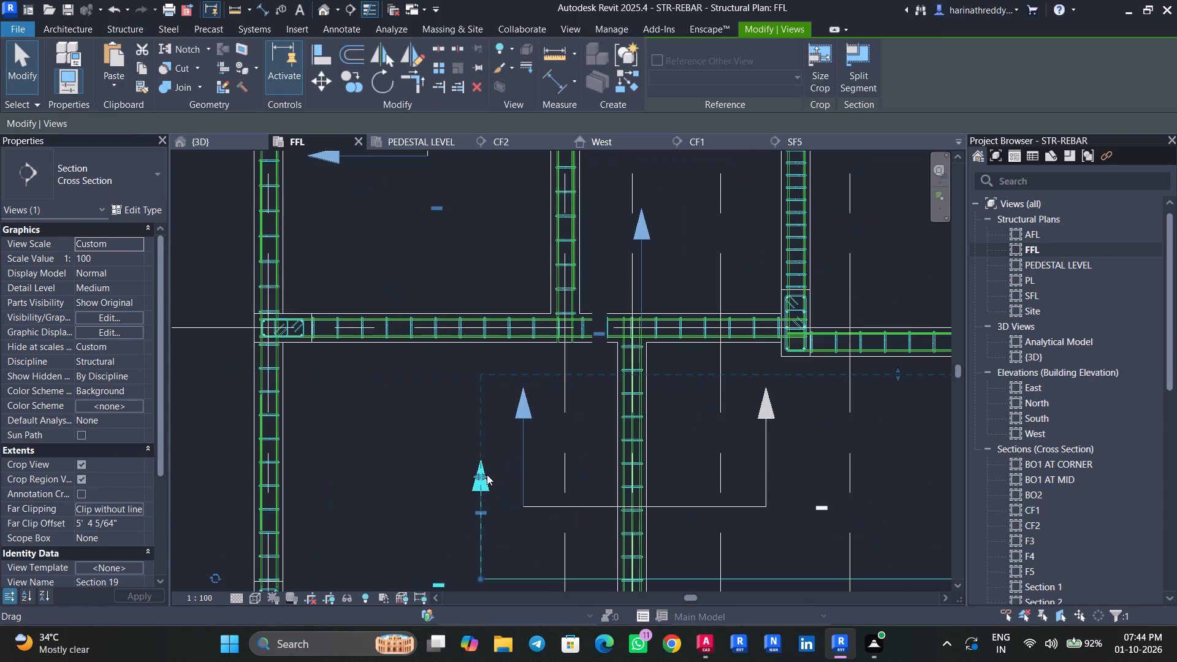
pyautogui.moveTo(483, 475); pyautogui.dragTo(613, 482)
pyautogui.scroll(-3, 614, 482)
pyautogui.press('Escape')
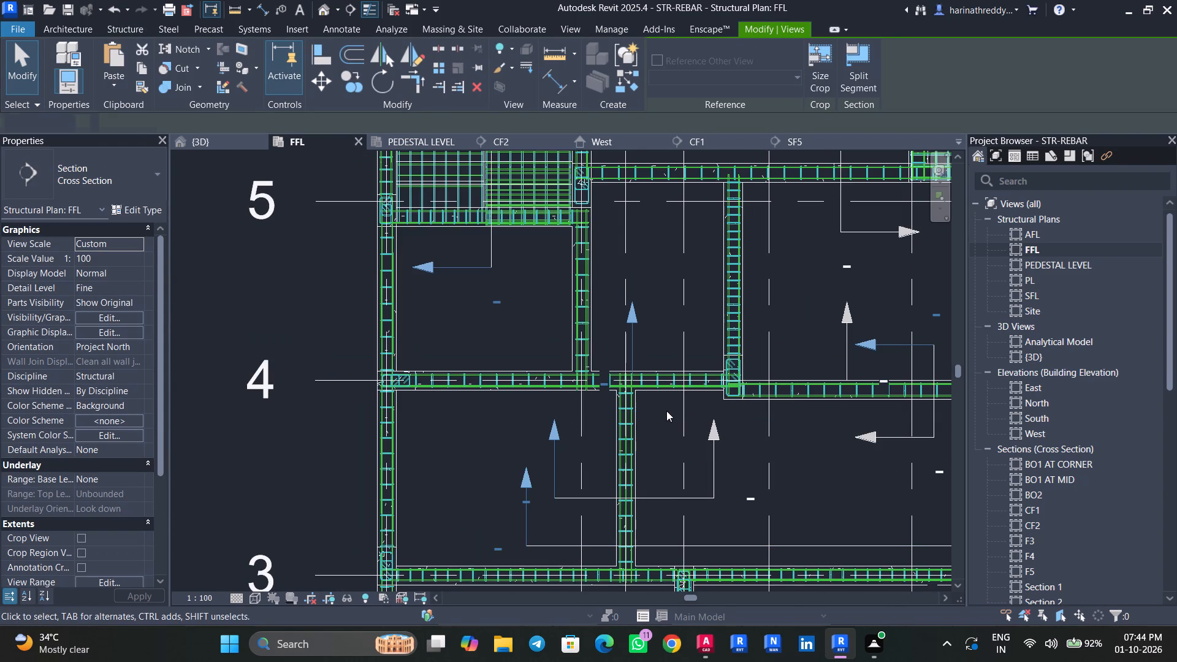
# Open the view of the narrowed section between grids C and G.
pyautogui.click(822, 546)
pyautogui.rightClick(822, 546)
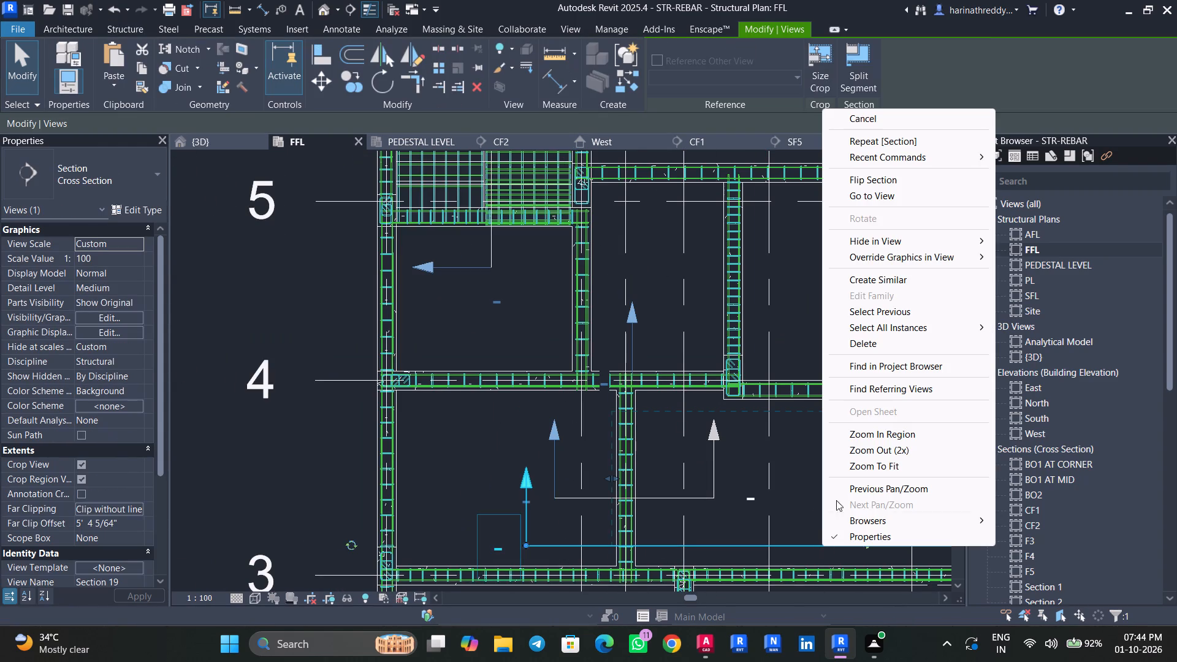
pyautogui.click(875, 197)
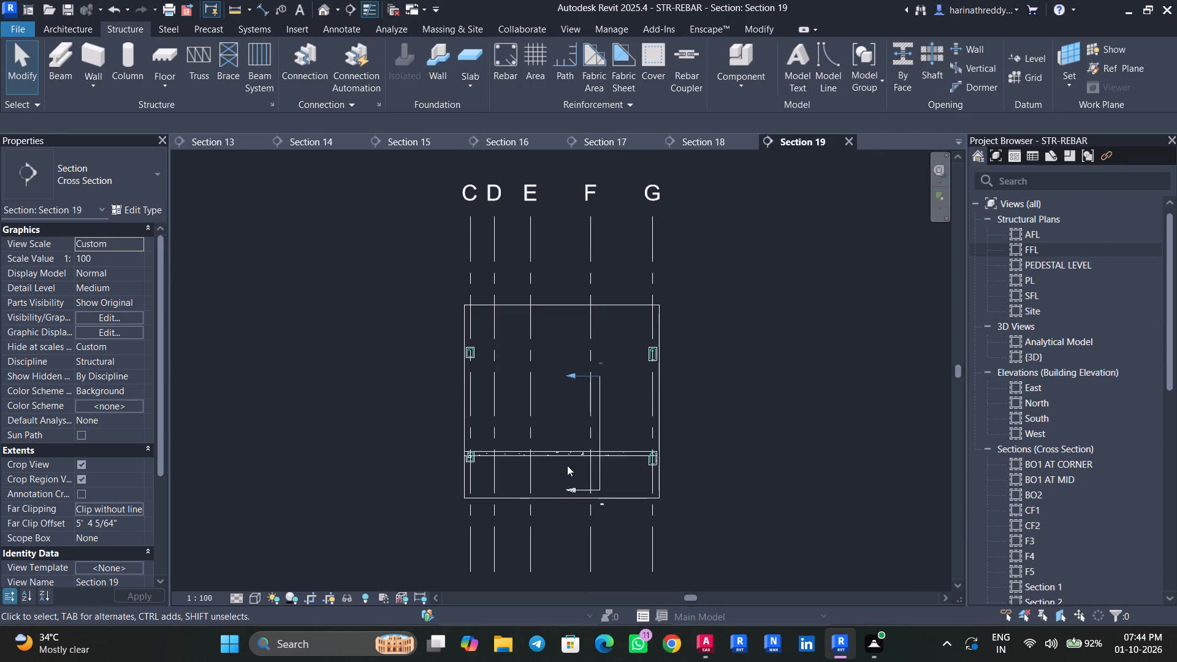
# Add a rebar cover setting named SLAB at 30 mm.
pyautogui.click(563, 452)
pyautogui.scroll(6, 530, 473)
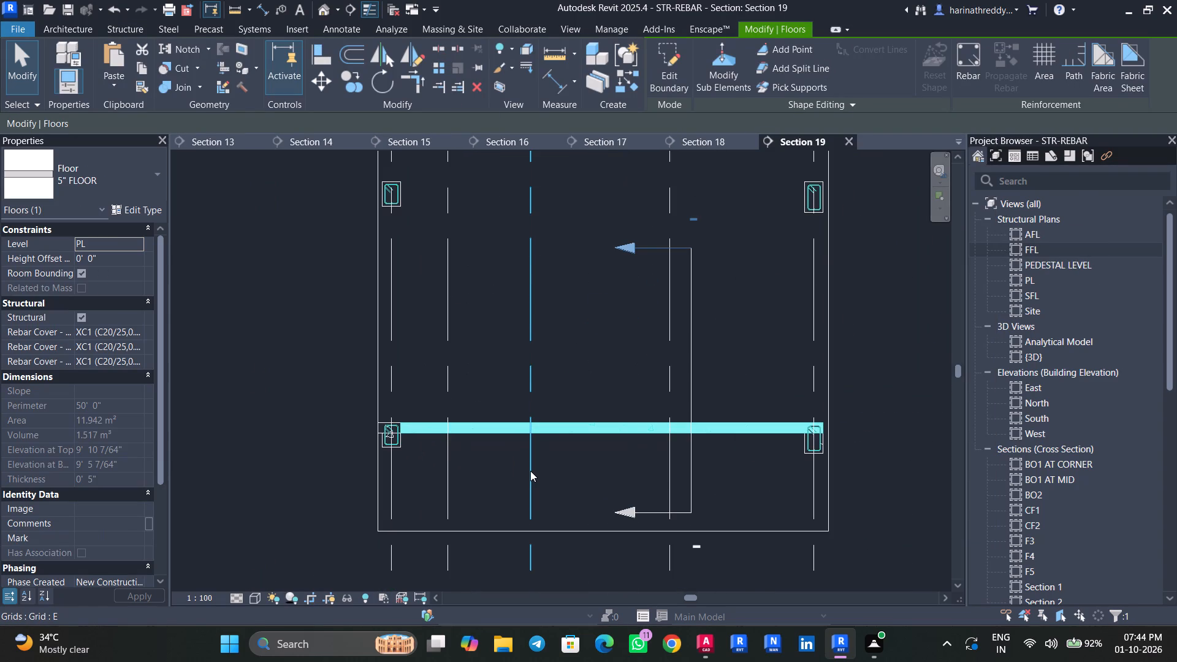
pyautogui.scroll(3, 530, 471)
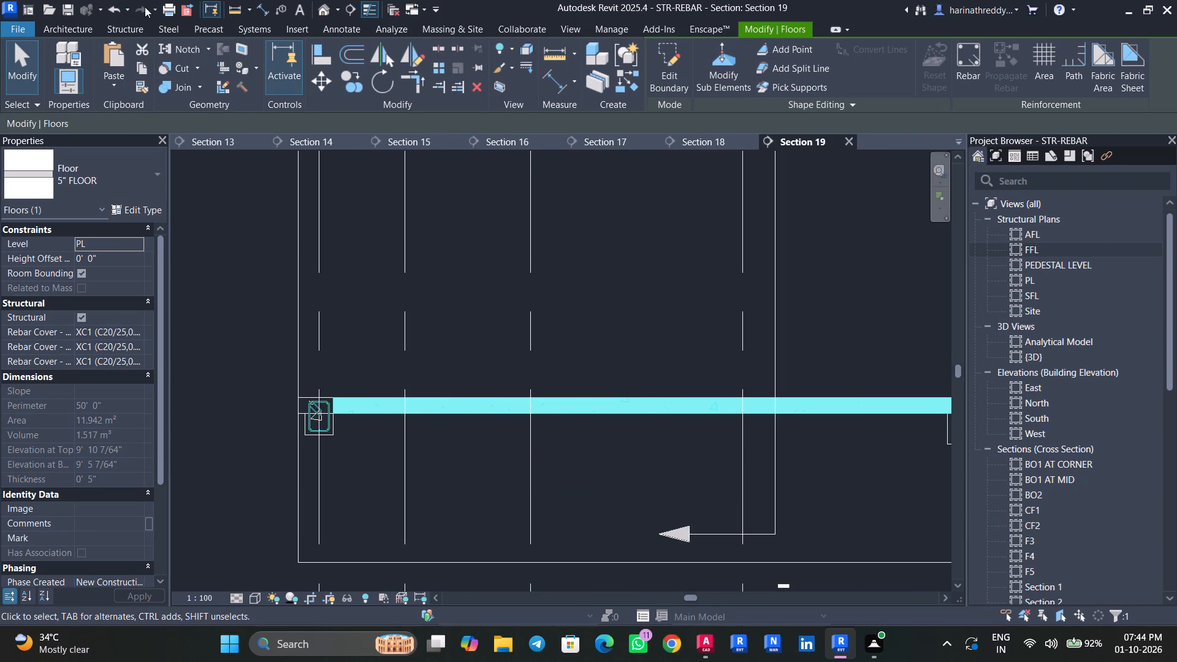
pyautogui.click(142, 22)
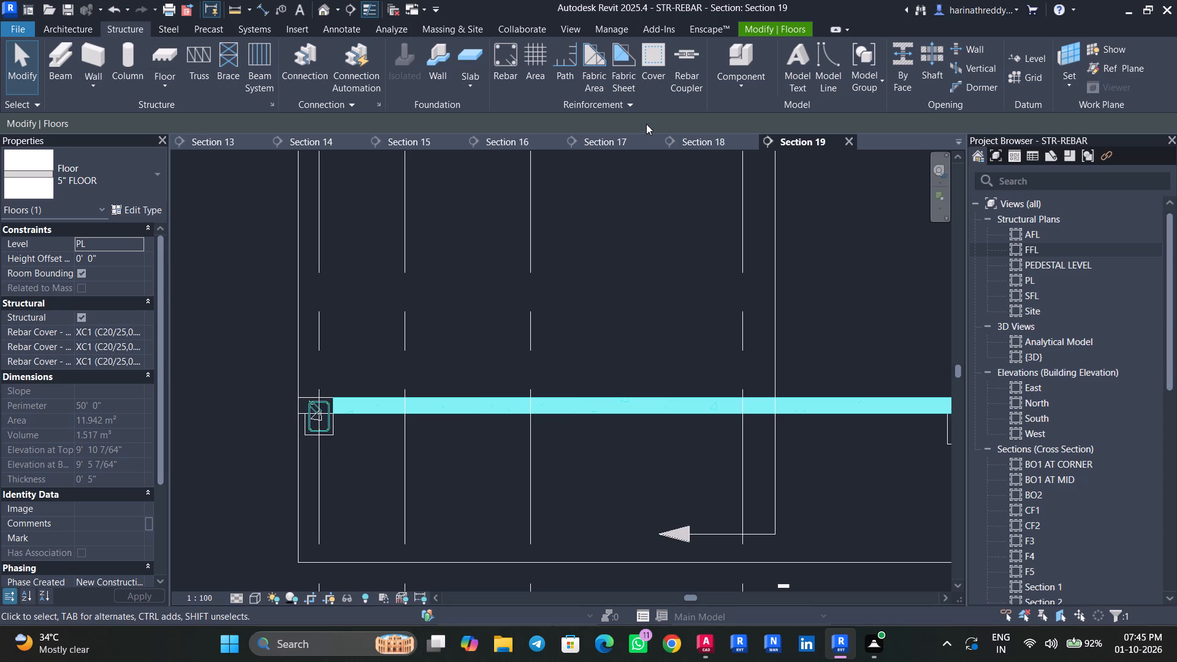
pyautogui.click(650, 83)
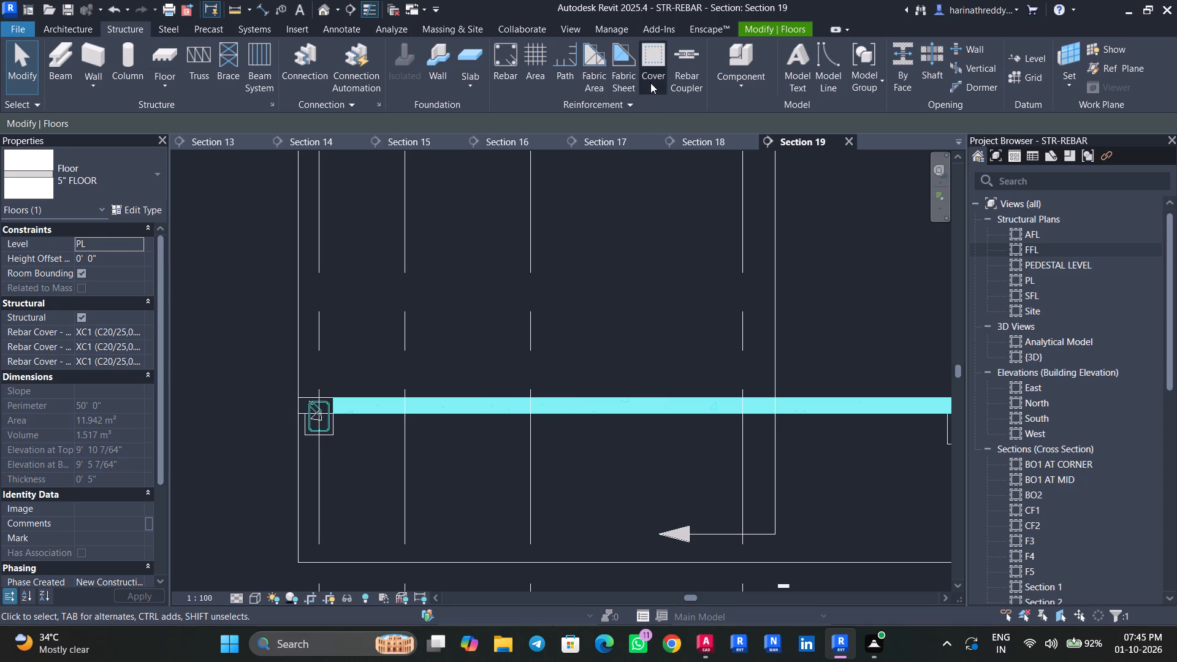
pyautogui.click(487, 401)
pyautogui.click(276, 120)
pyautogui.scroll(10, 278, 170)
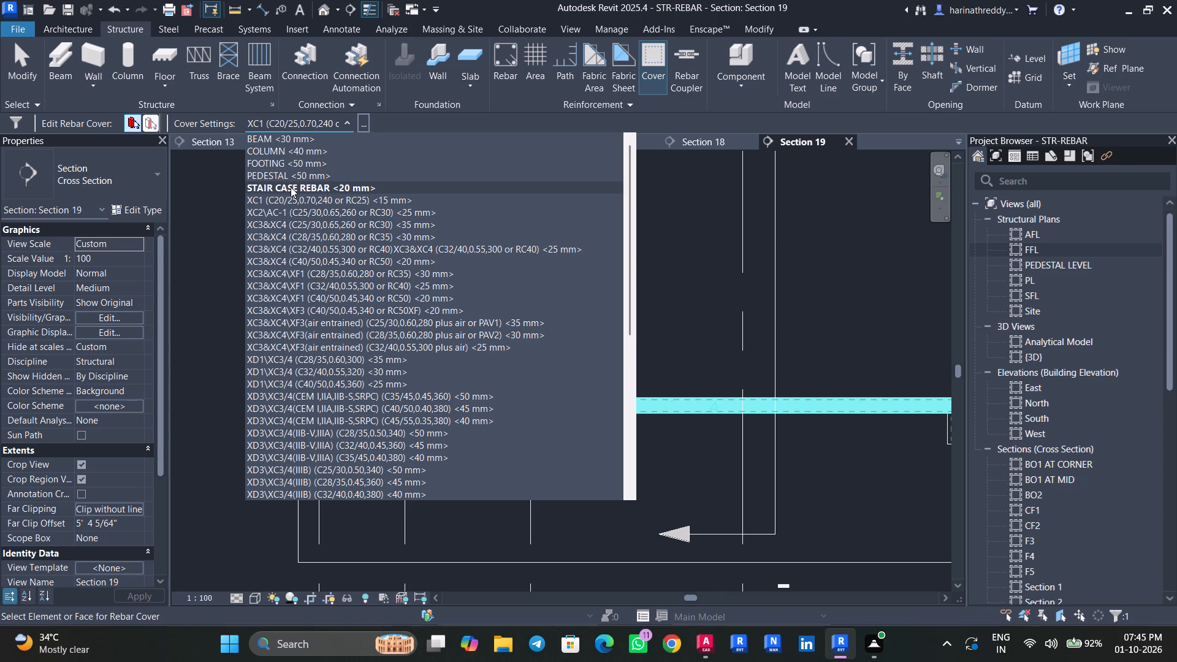
pyautogui.click(361, 127)
pyautogui.click(361, 126)
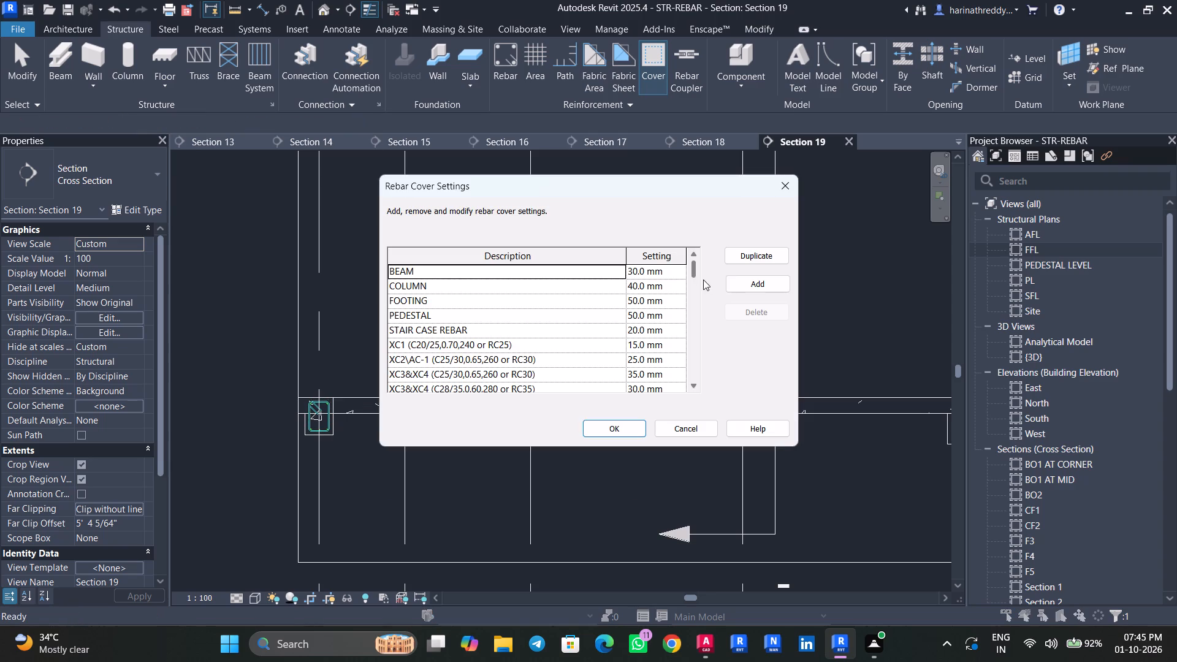
pyautogui.click(730, 278)
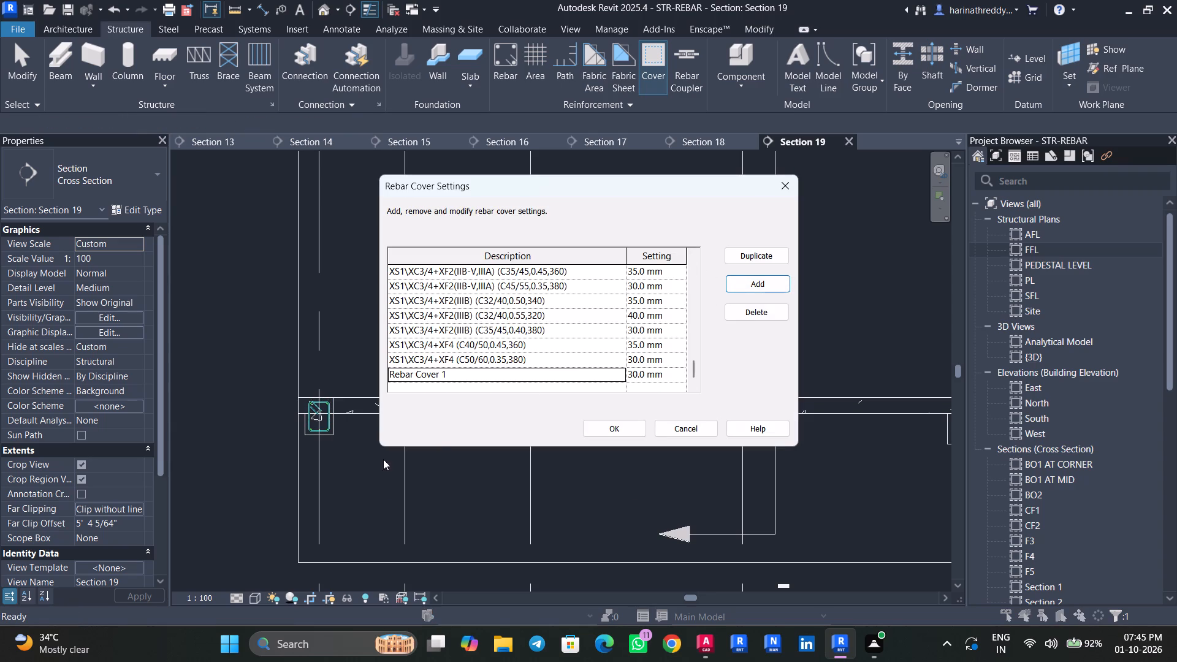
pyautogui.click(471, 386)
pyautogui.click(470, 378)
pyautogui.write('SLAB')
pyautogui.click(637, 376)
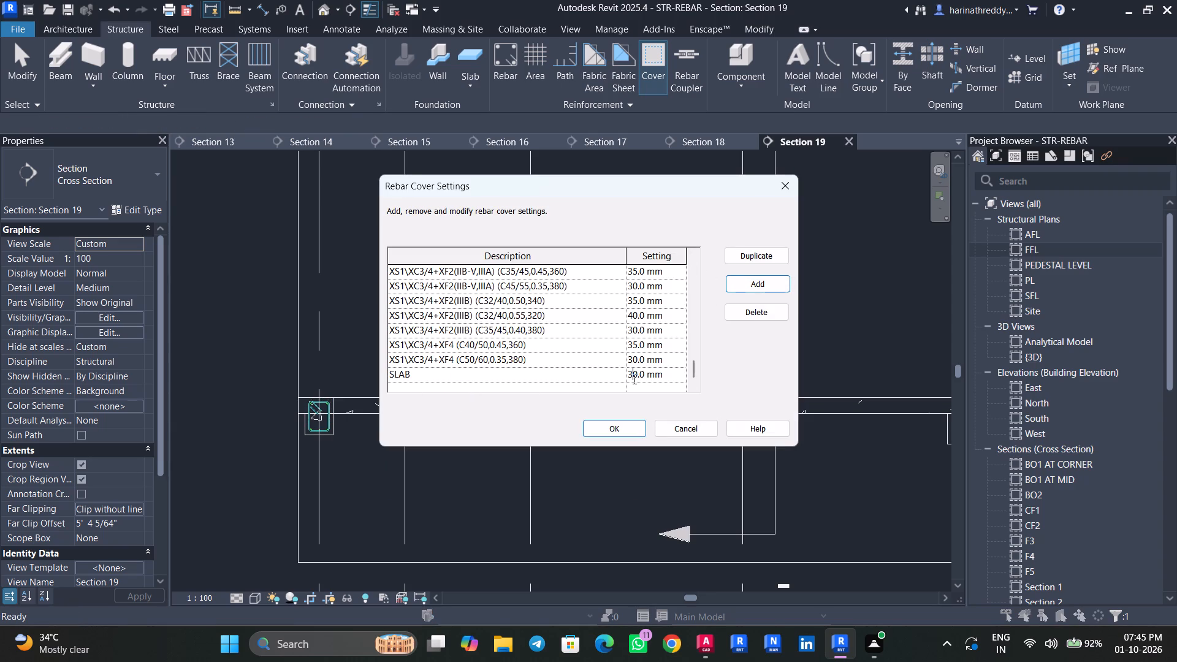
pyautogui.click(634, 433)
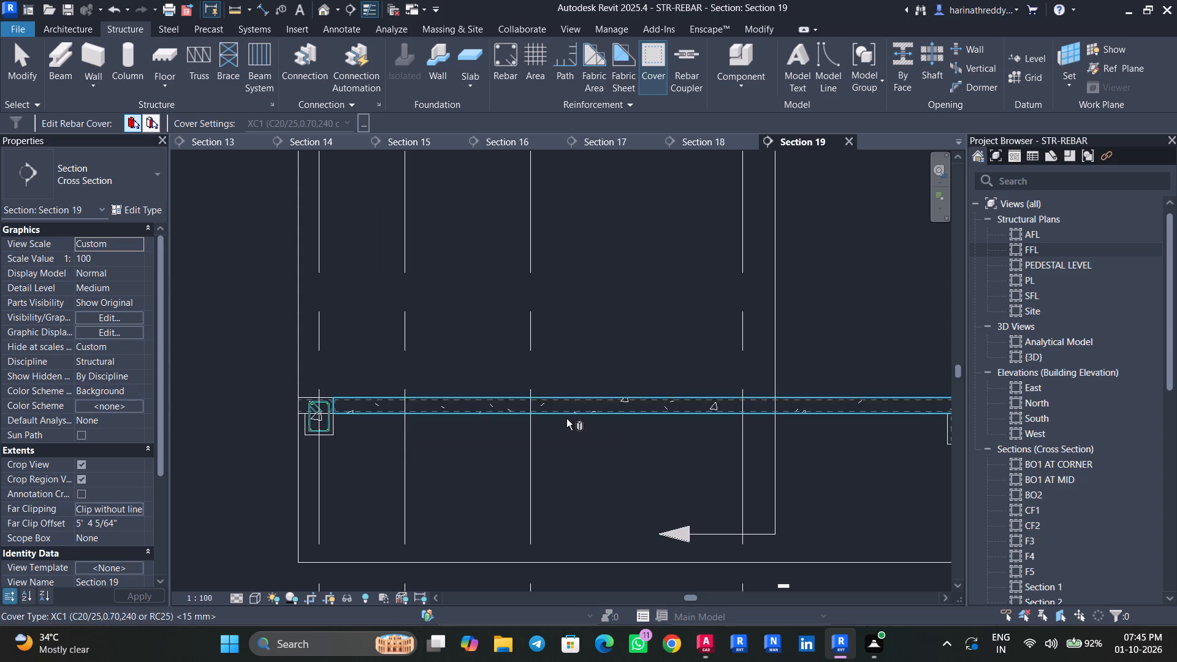
# Assign the SLAB <30 mm> rebar cover to the PL floor slab.
pyautogui.click(566, 419)
pyautogui.click(321, 125)
pyautogui.scroll(7, 301, 205)
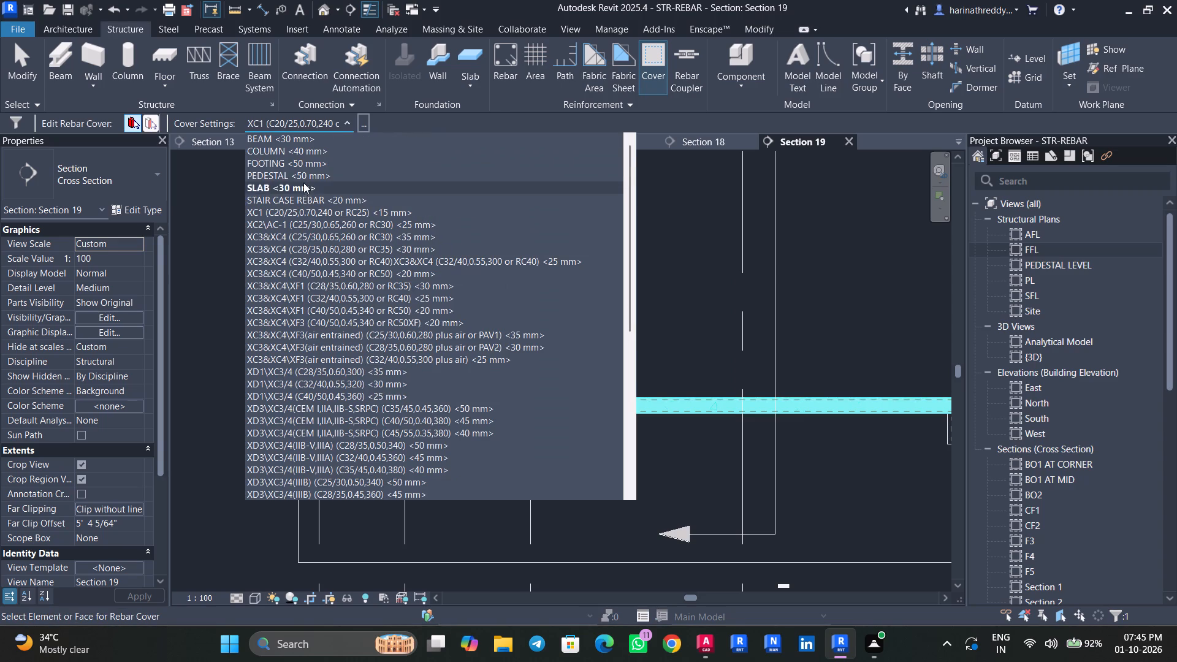
pyautogui.click(305, 190)
pyautogui.press('Escape')
pyautogui.press('Escape')
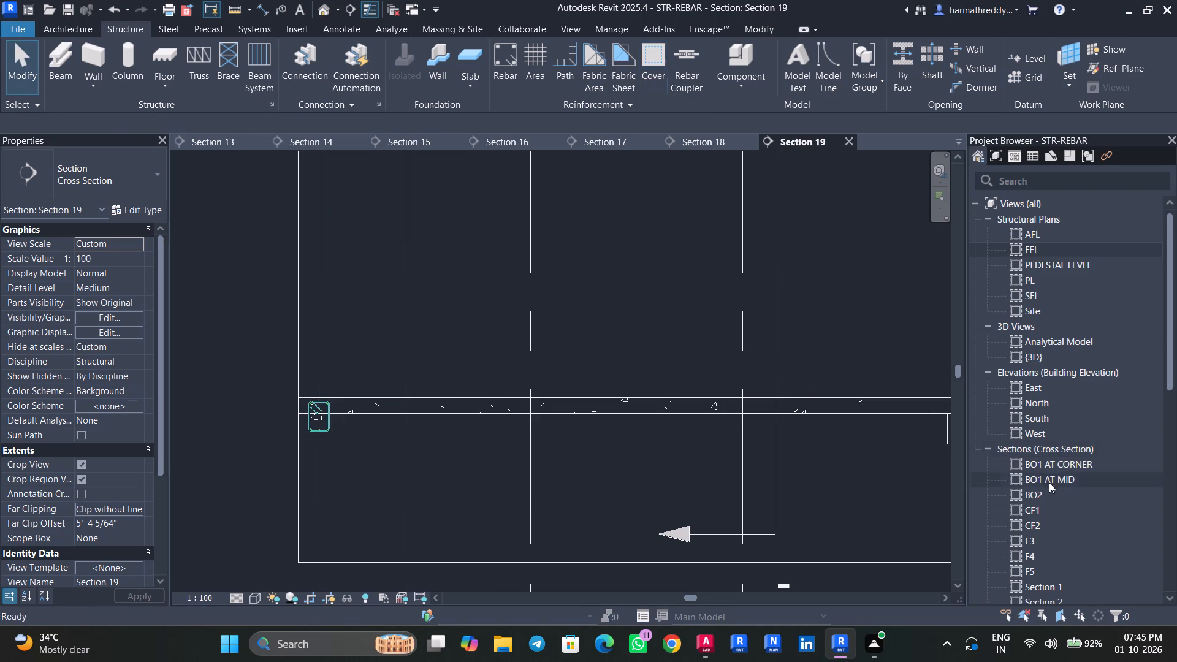
# In Section 18, set the top and bottom face rebar covers of the FFL 5" floor slab to SLAB <30 mm>.
pyautogui.scroll(-7, 1041, 425)
pyautogui.doubleClick(1043, 414)
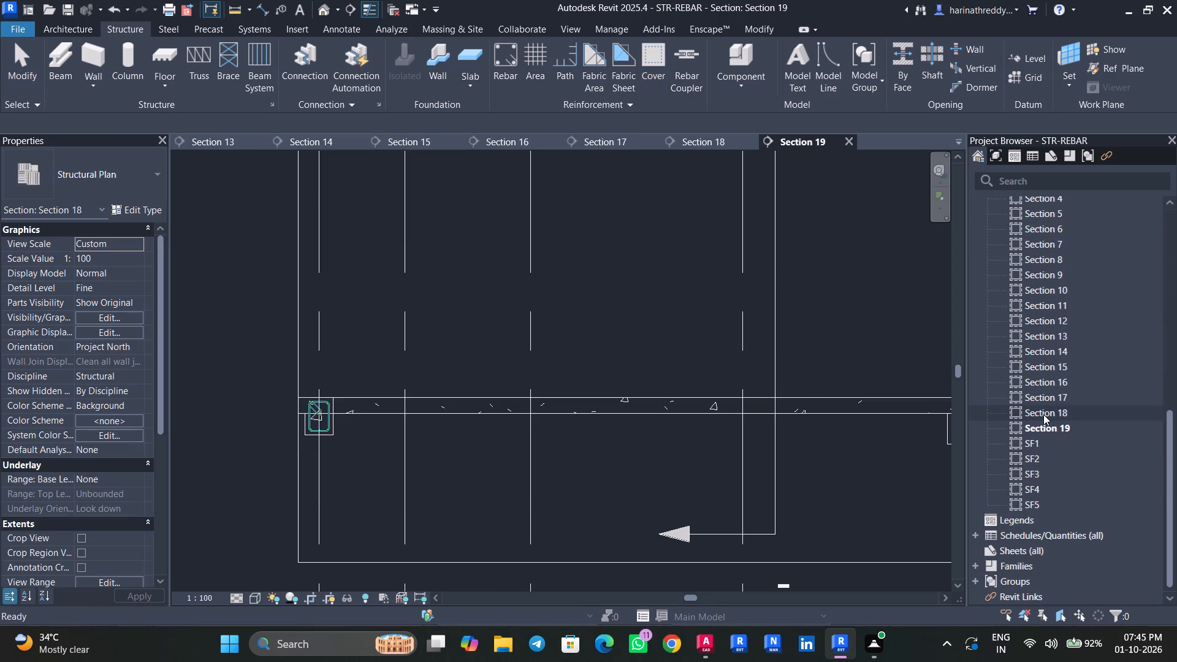
pyautogui.scroll(-4, 509, 414)
pyautogui.scroll(-5, 472, 306)
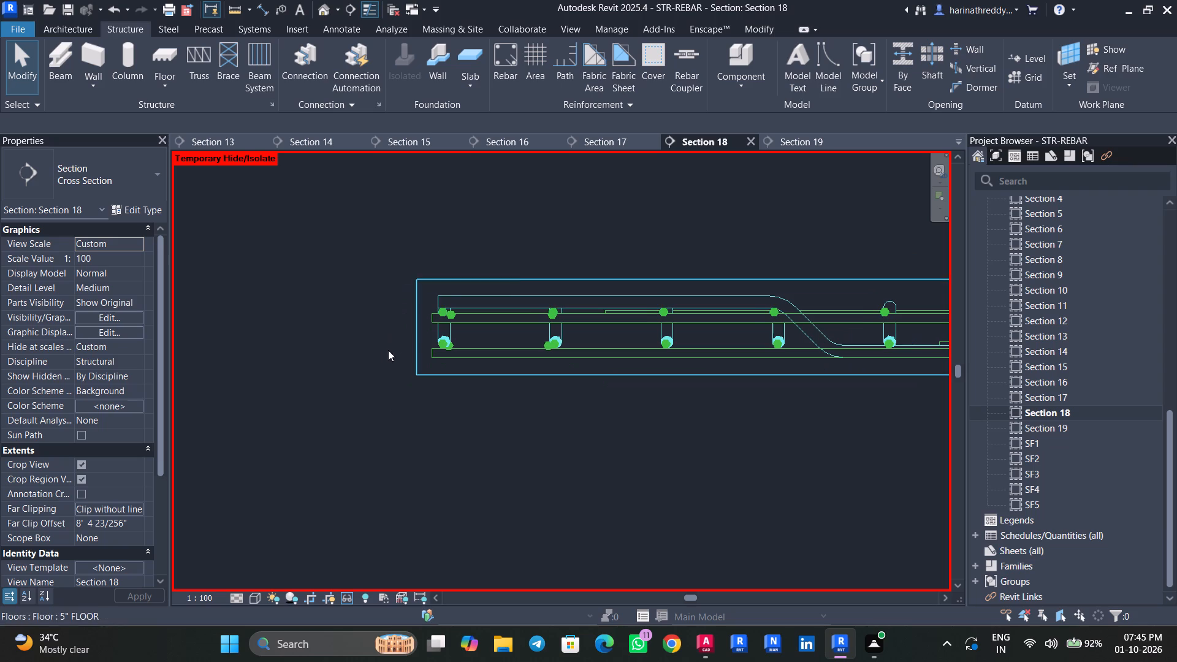
pyautogui.click(410, 341)
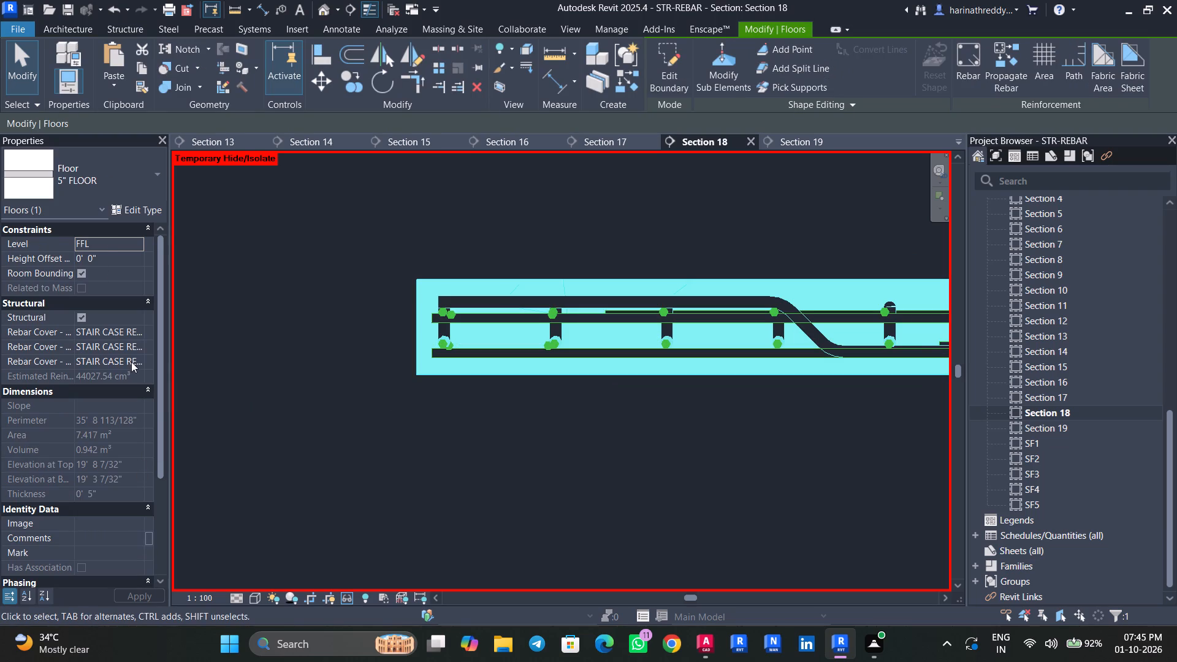
pyautogui.click(140, 330)
pyautogui.click(128, 382)
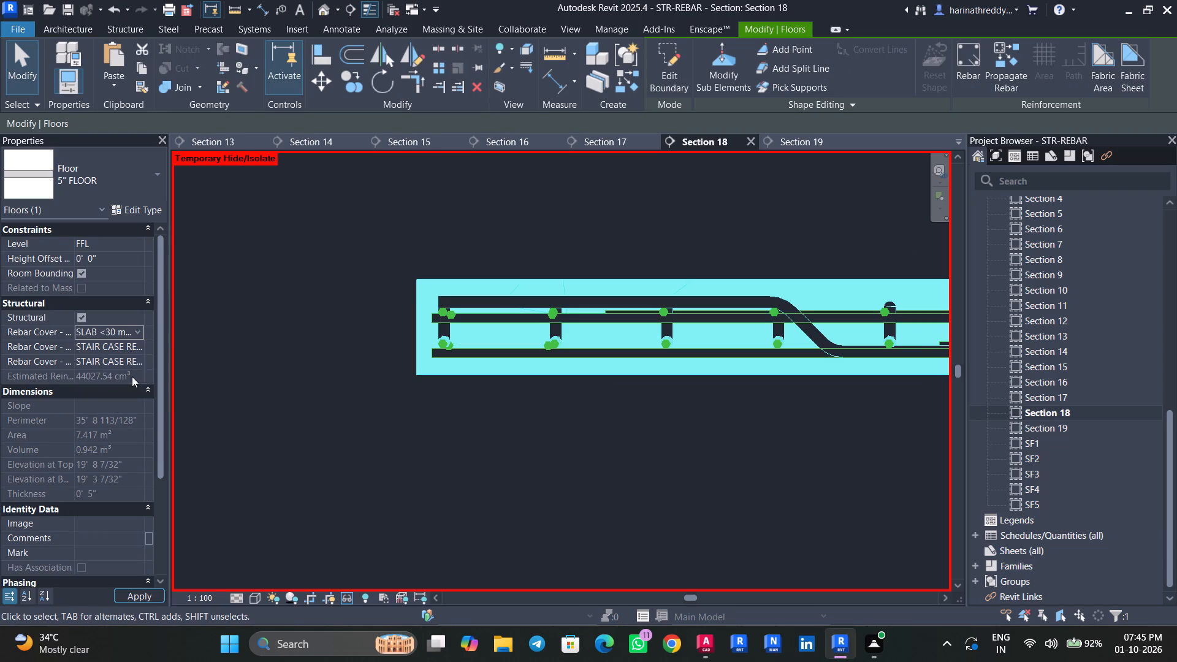
pyautogui.click(139, 346)
pyautogui.click(128, 405)
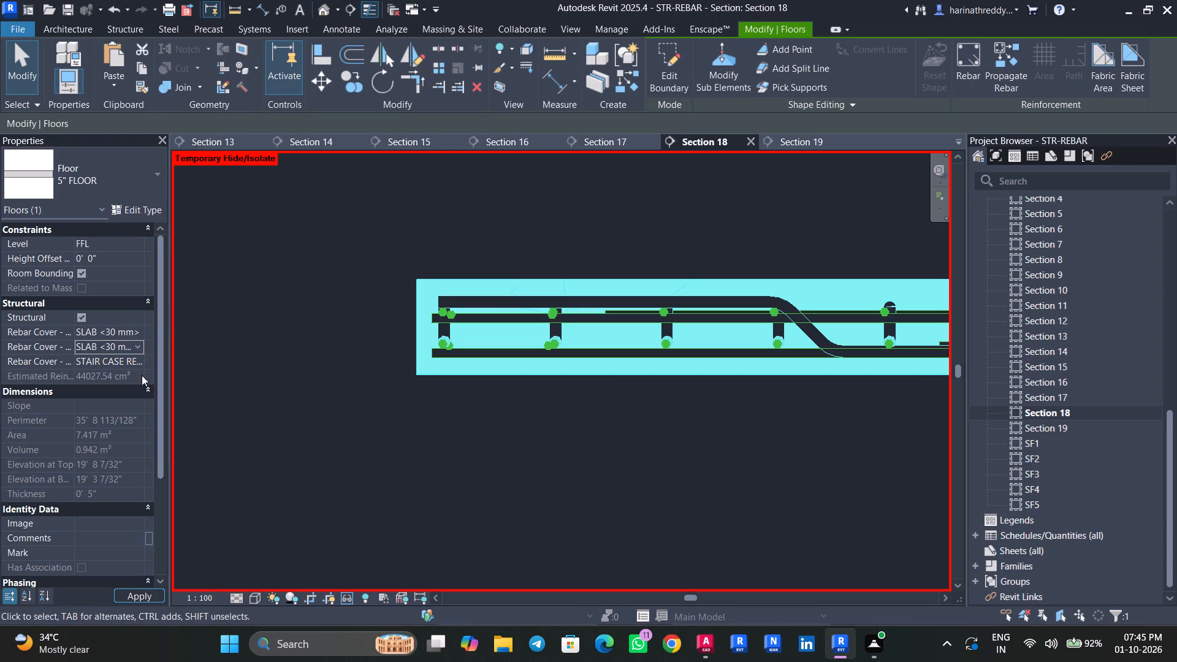
# Set the other-faces rebar cover of the FFL 5" floor slab in Section 18 to SLAB <30 mm>.
pyautogui.click(142, 359)
pyautogui.click(123, 418)
pyautogui.press('Escape')
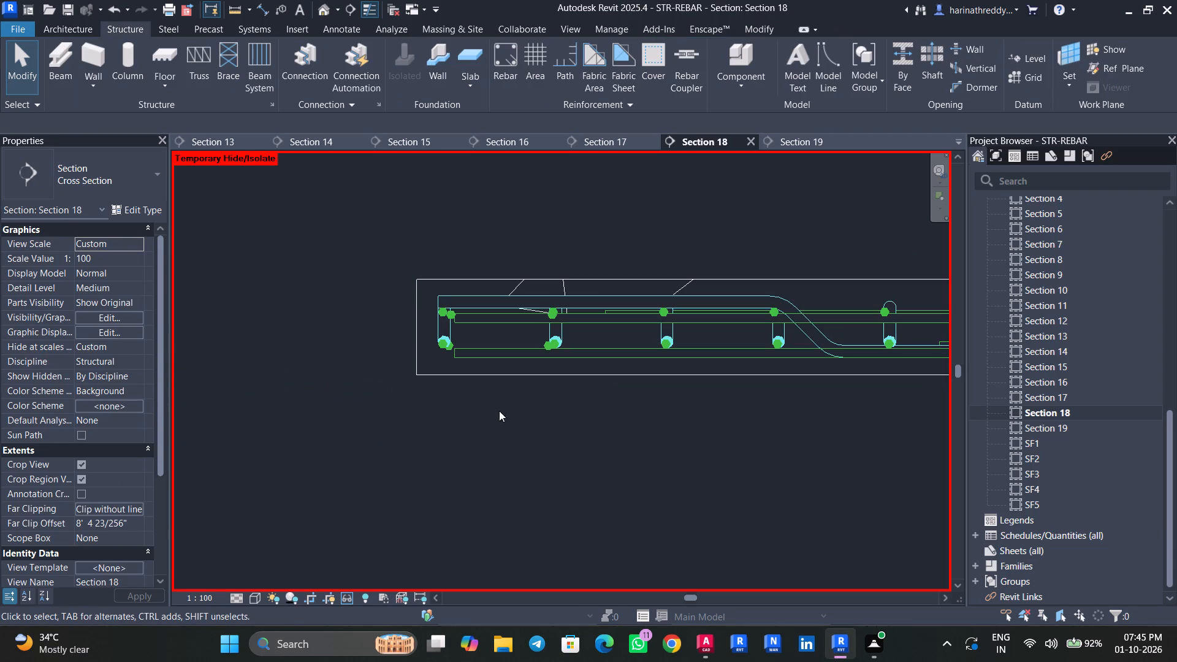
pyautogui.click(411, 365)
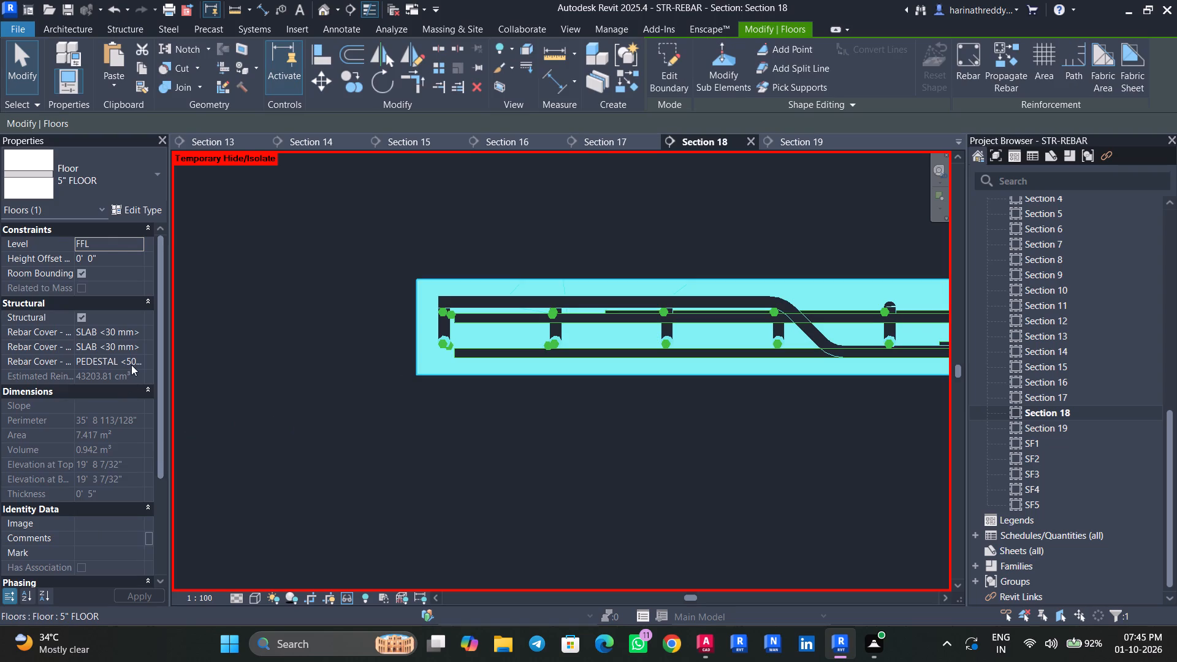
pyautogui.click(136, 362)
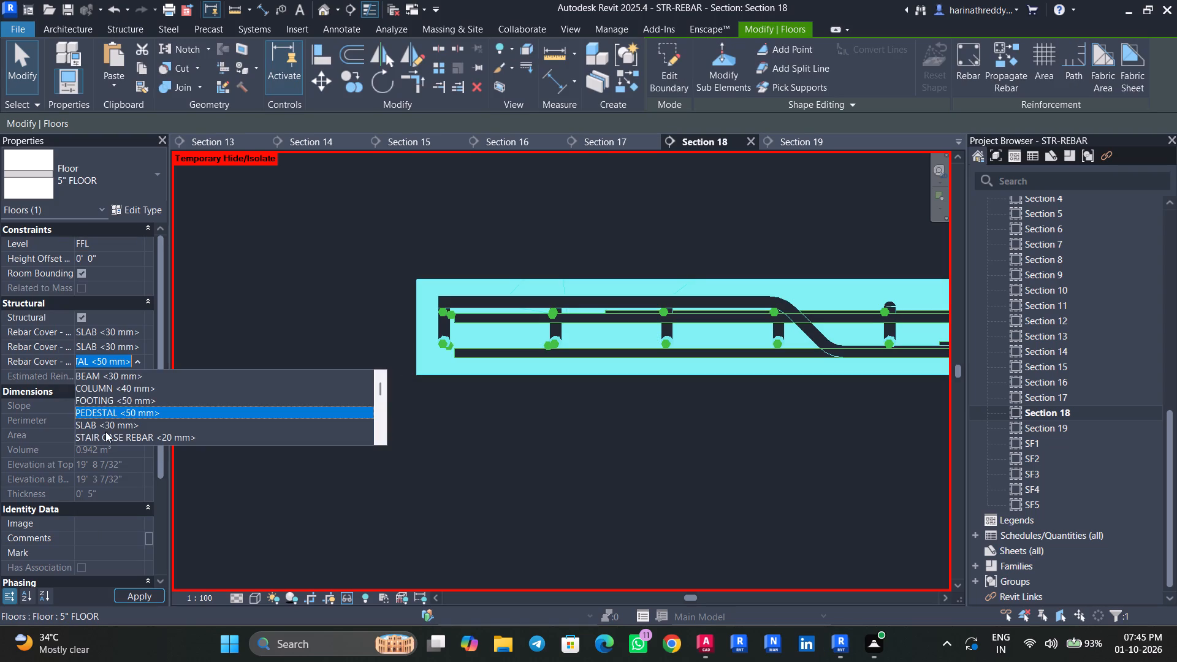
pyautogui.click(107, 421)
pyautogui.click(316, 411)
pyautogui.press('Escape')
pyautogui.click(441, 374)
pyautogui.scroll(-2, 440, 375)
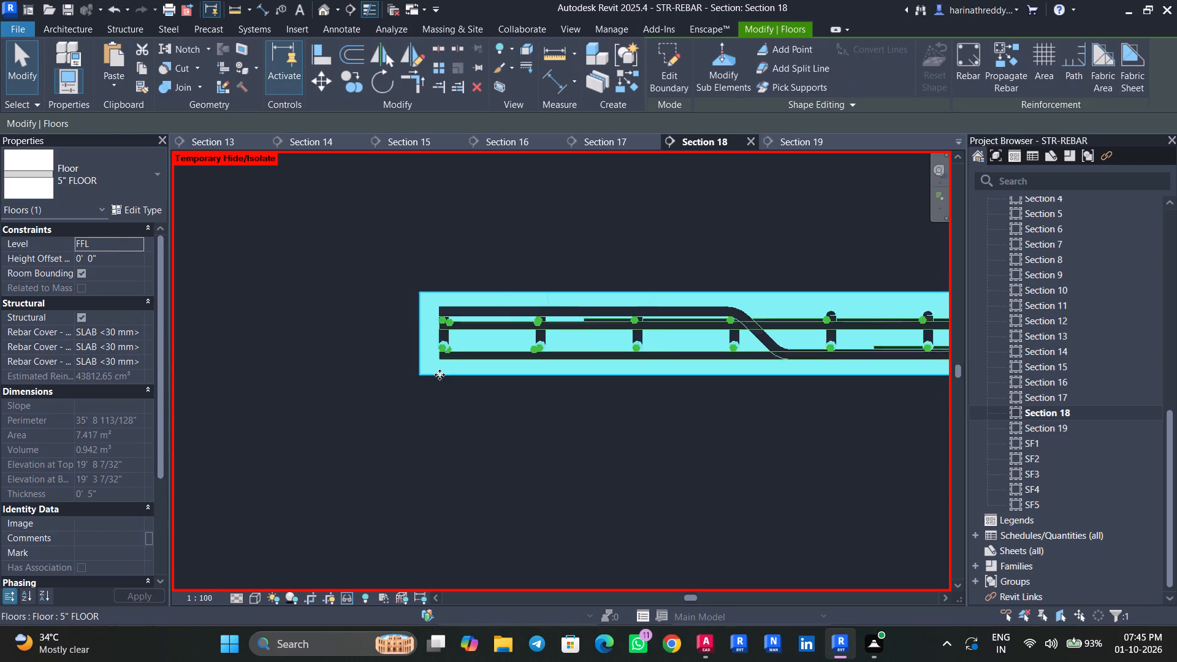
pyautogui.scroll(-11, 440, 375)
pyautogui.press('Escape')
pyautogui.press('Escape')
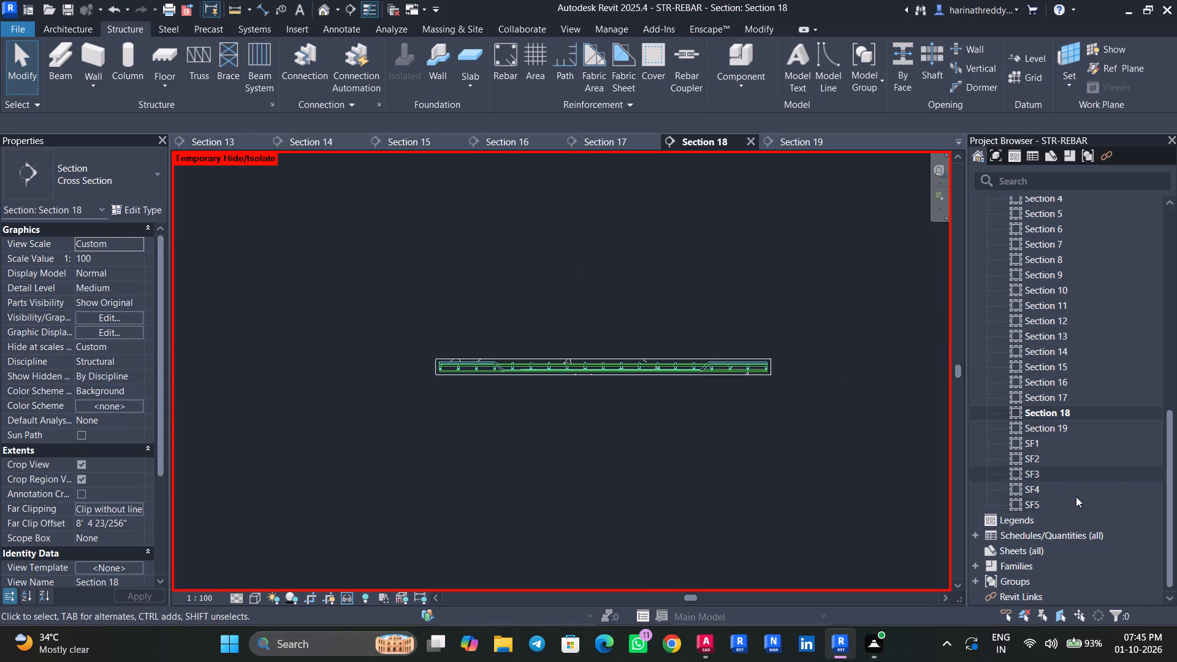
# In Section 19, start a sketched rebar hosted by the PL 5" floor slab using bar type H16.
pyautogui.doubleClick(1038, 427)
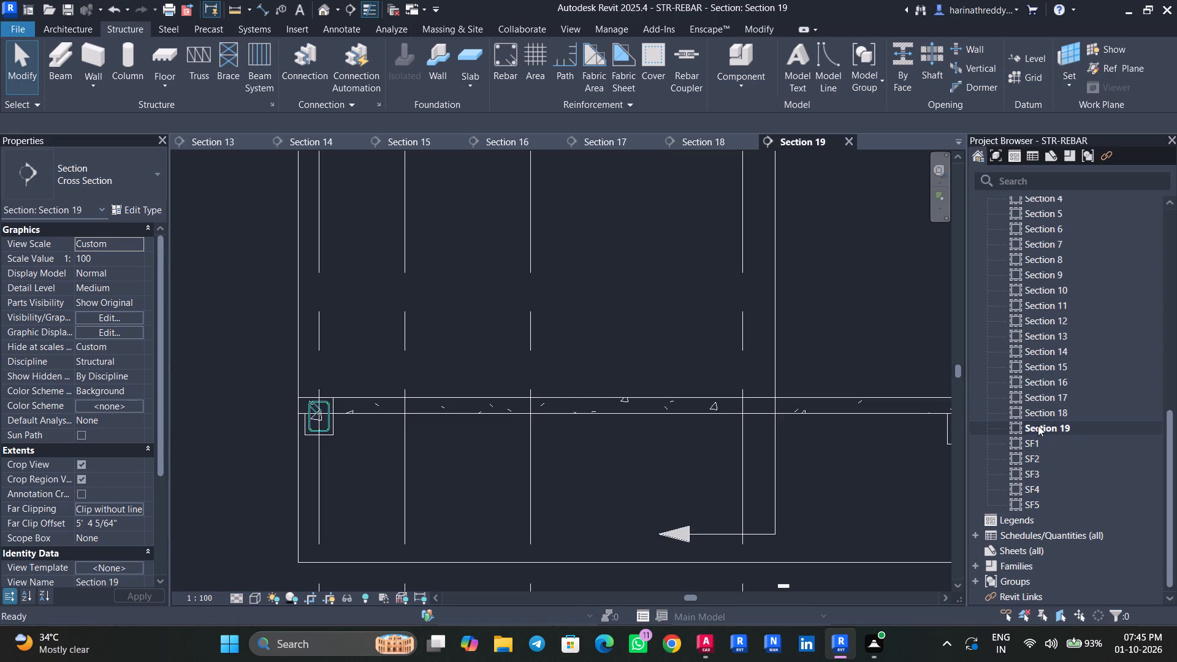
pyautogui.click(622, 407)
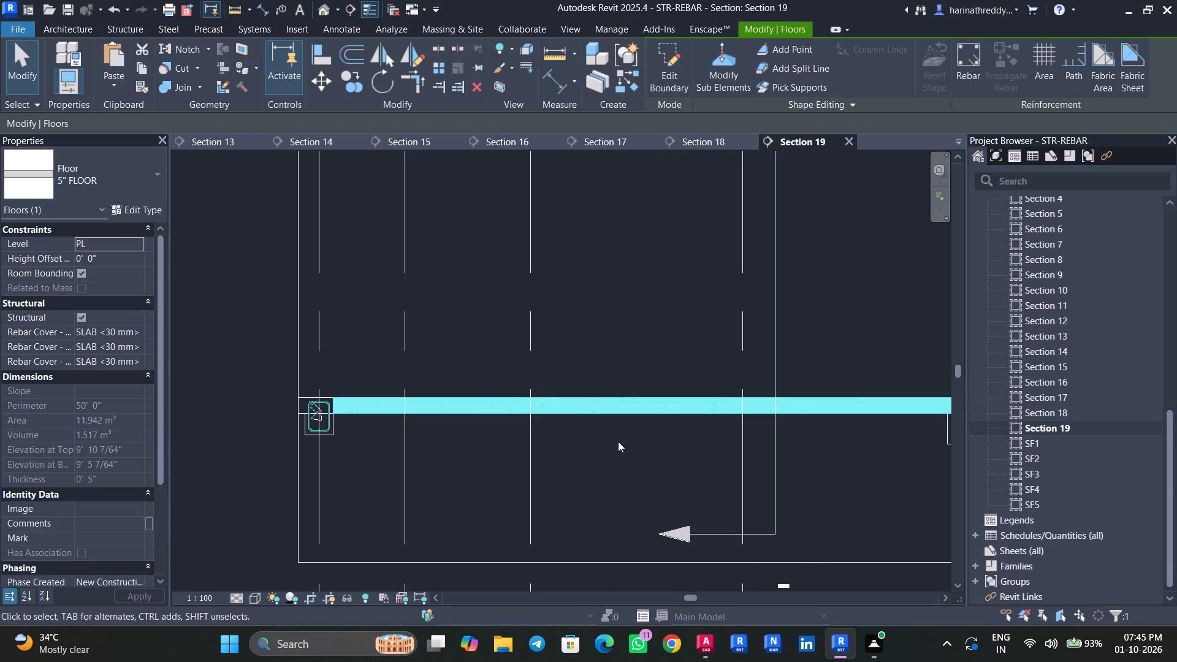
pyautogui.scroll(4, 617, 442)
pyautogui.moveTo(615, 438); pyautogui.dragTo(533, 416, button='middle')
pyautogui.scroll(-4, 531, 414)
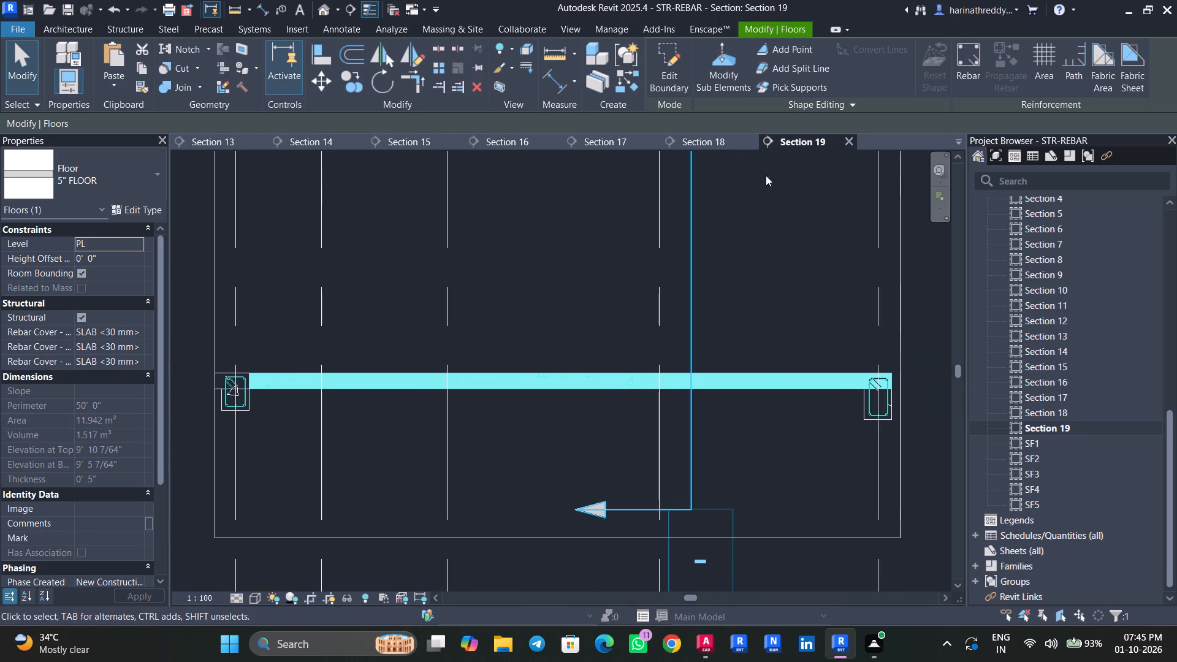
pyautogui.click(959, 84)
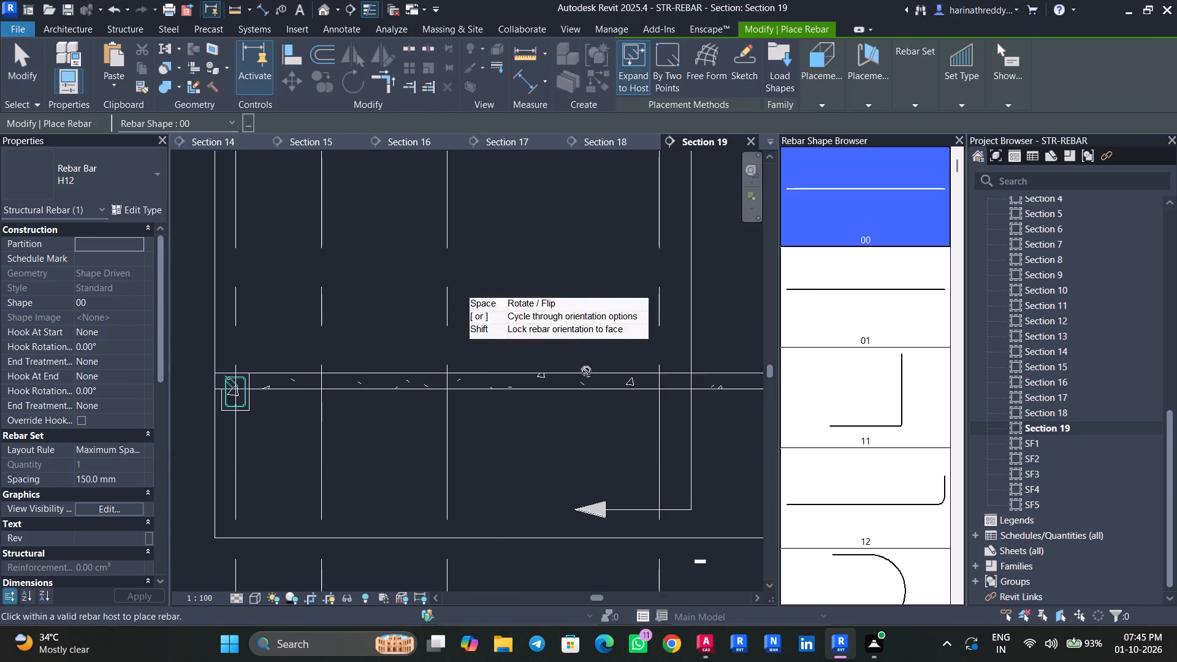
pyautogui.click(742, 80)
pyautogui.click(94, 166)
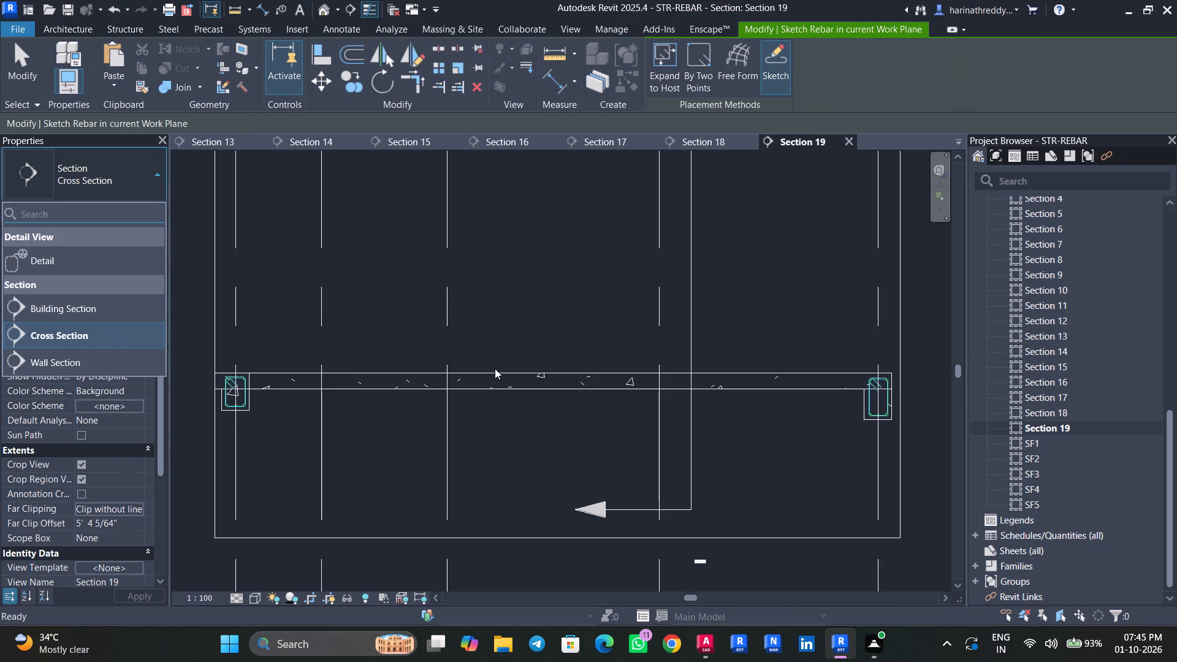
pyautogui.press('Escape')
pyautogui.click(503, 370)
pyautogui.click(123, 170)
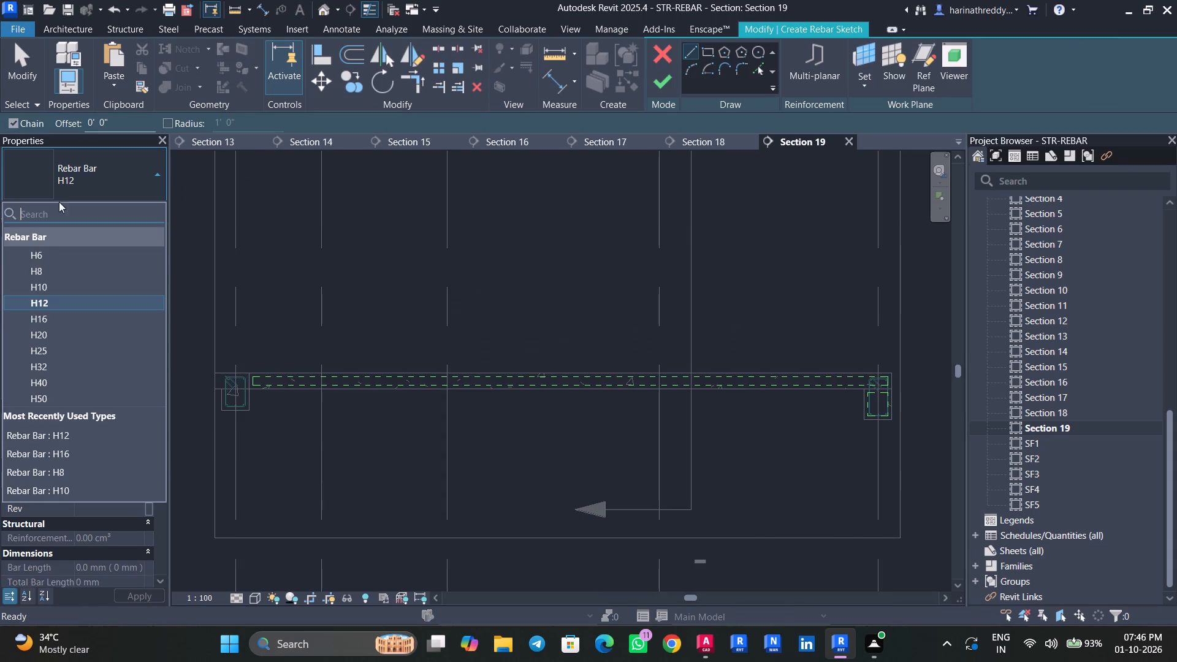
pyautogui.scroll(3, 63, 202)
pyautogui.click(53, 318)
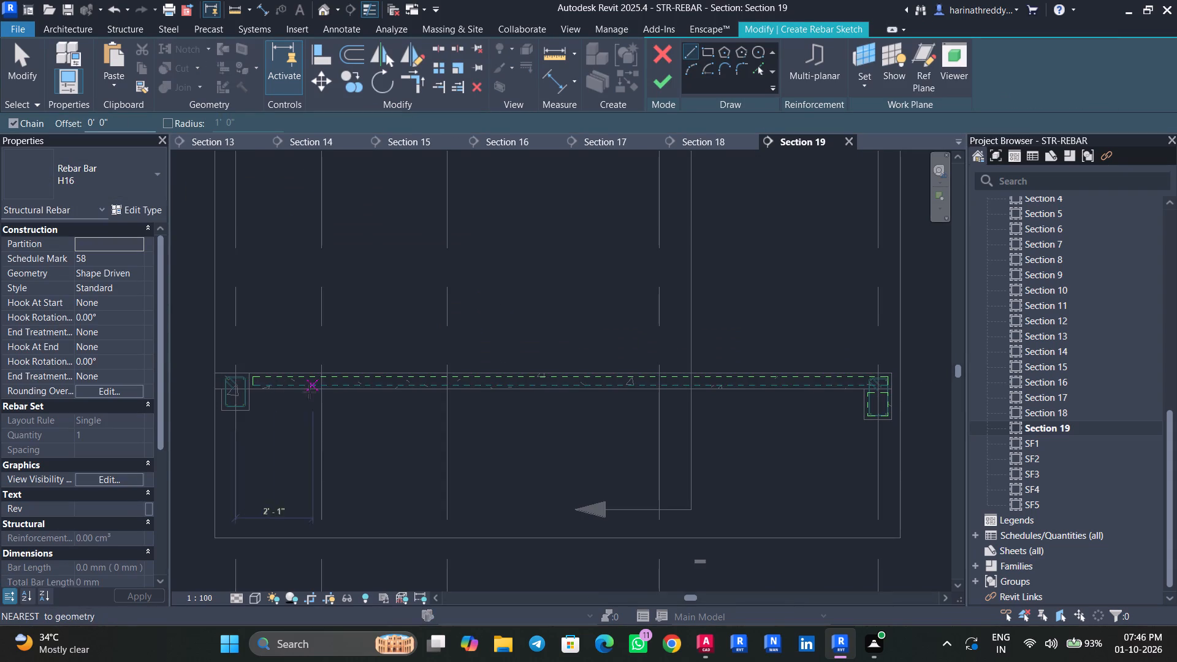
# Sketch a top leg about 1'-6" long from the slab's starting cover edge, with a 45° crank down to the bottom cover.
pyautogui.scroll(9, 301, 394)
pyautogui.moveTo(273, 416); pyautogui.dragTo(663, 459, button='middle')
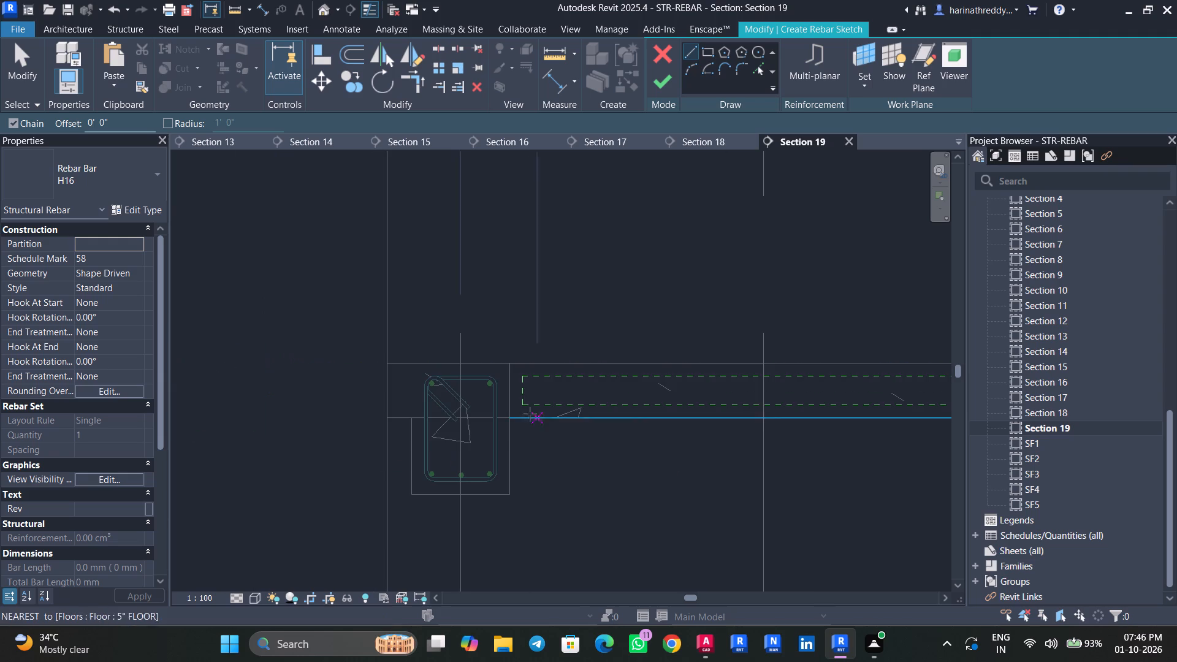
pyautogui.scroll(6, 522, 384)
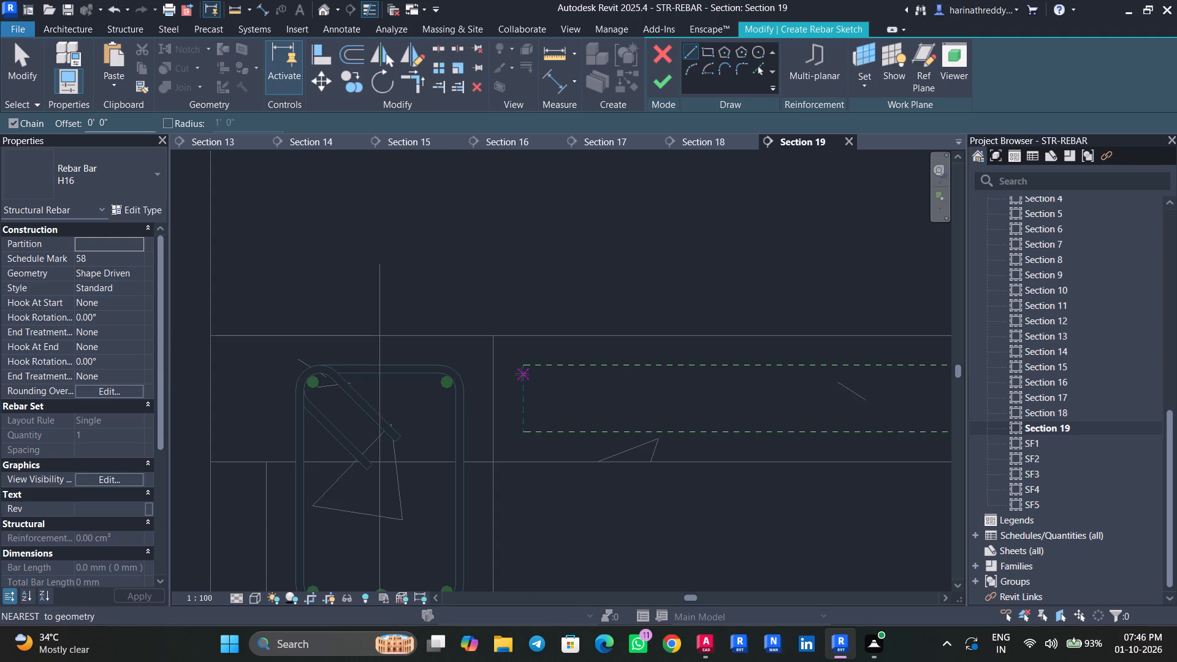
pyautogui.click(522, 374)
pyautogui.moveTo(685, 380); pyautogui.dragTo(294, 390, button='middle')
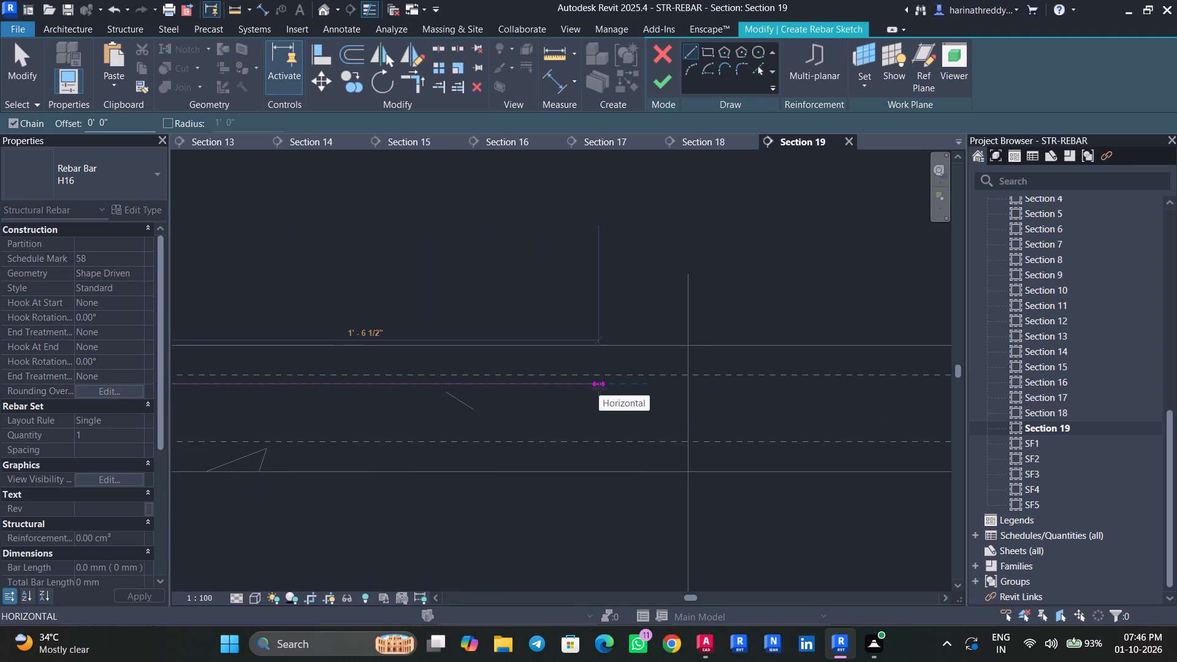
pyautogui.click(583, 389)
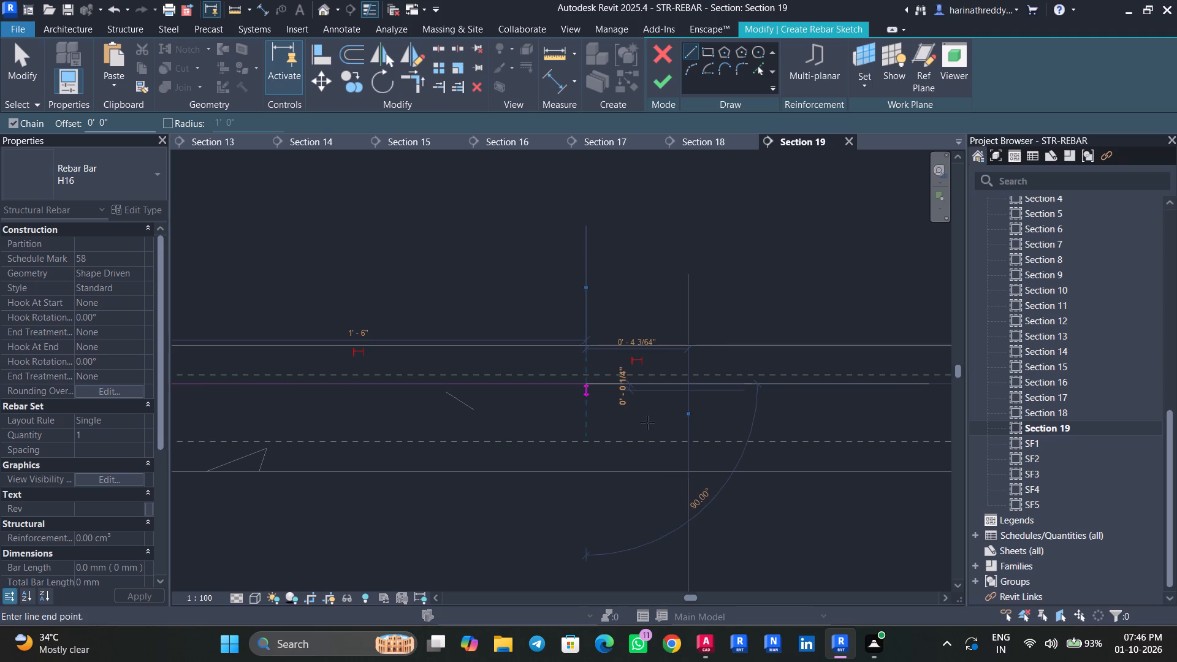
pyautogui.click(645, 433)
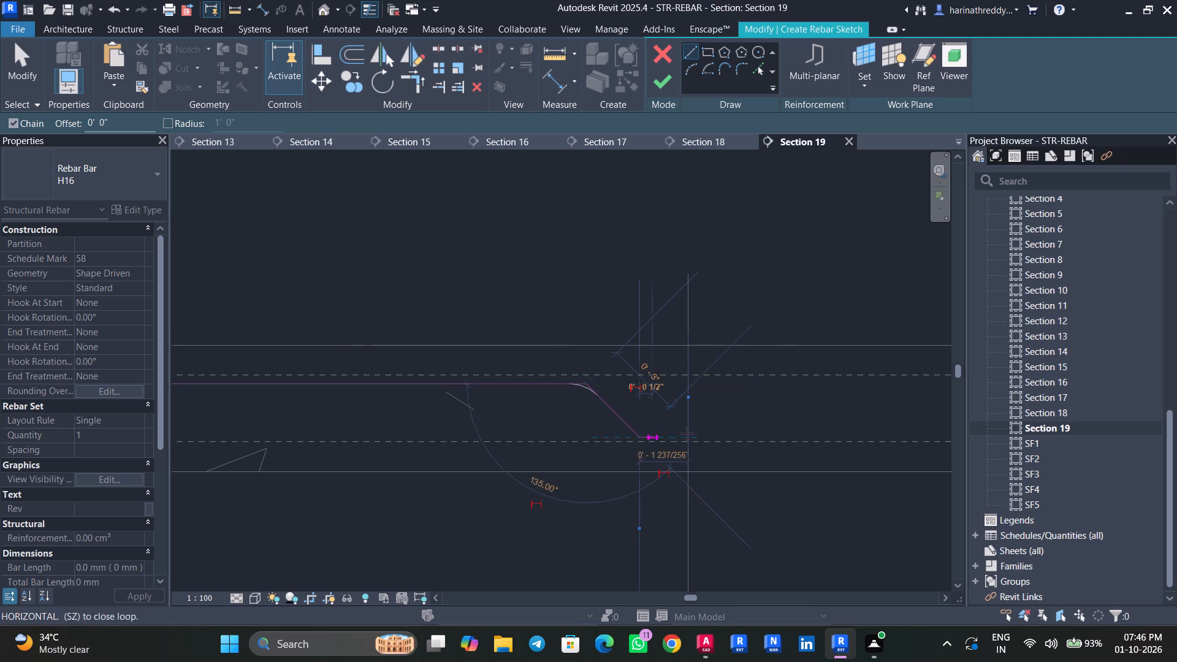
# Continue the bar along the bottom cover, crank it up at 45°, and end with a top leg about 2'-11" long over the far beam.
pyautogui.moveTo(741, 431); pyautogui.dragTo(227, 424, button='middle')
pyautogui.scroll(-8, 230, 421)
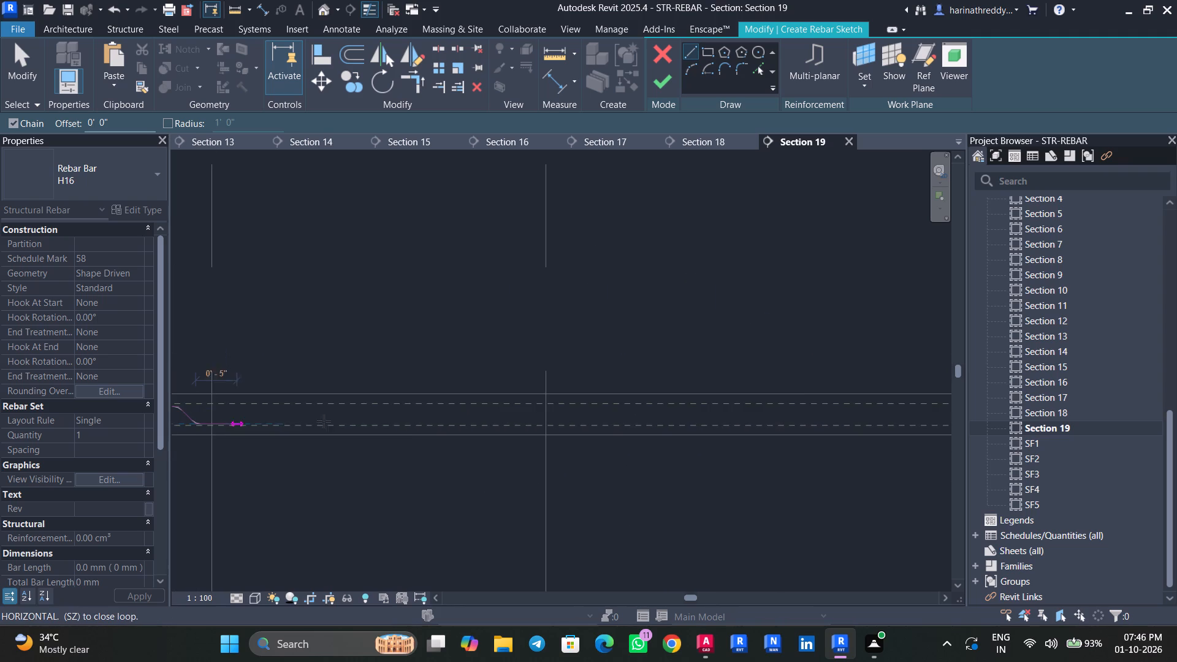
pyautogui.moveTo(565, 422); pyautogui.dragTo(313, 425, button='middle')
pyautogui.moveTo(519, 424); pyautogui.dragTo(321, 424, button='middle')
pyautogui.moveTo(498, 424); pyautogui.dragTo(321, 424, button='middle')
pyautogui.moveTo(527, 422); pyautogui.dragTo(274, 422, button='middle')
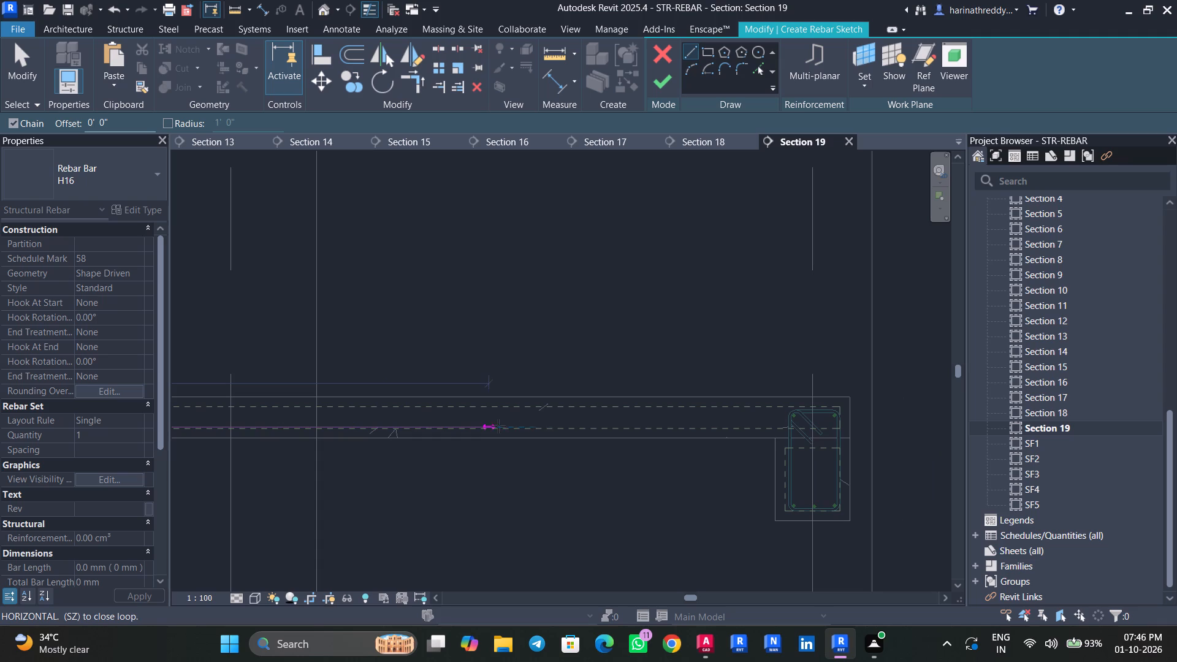
pyautogui.click(532, 425)
pyautogui.scroll(3, 546, 411)
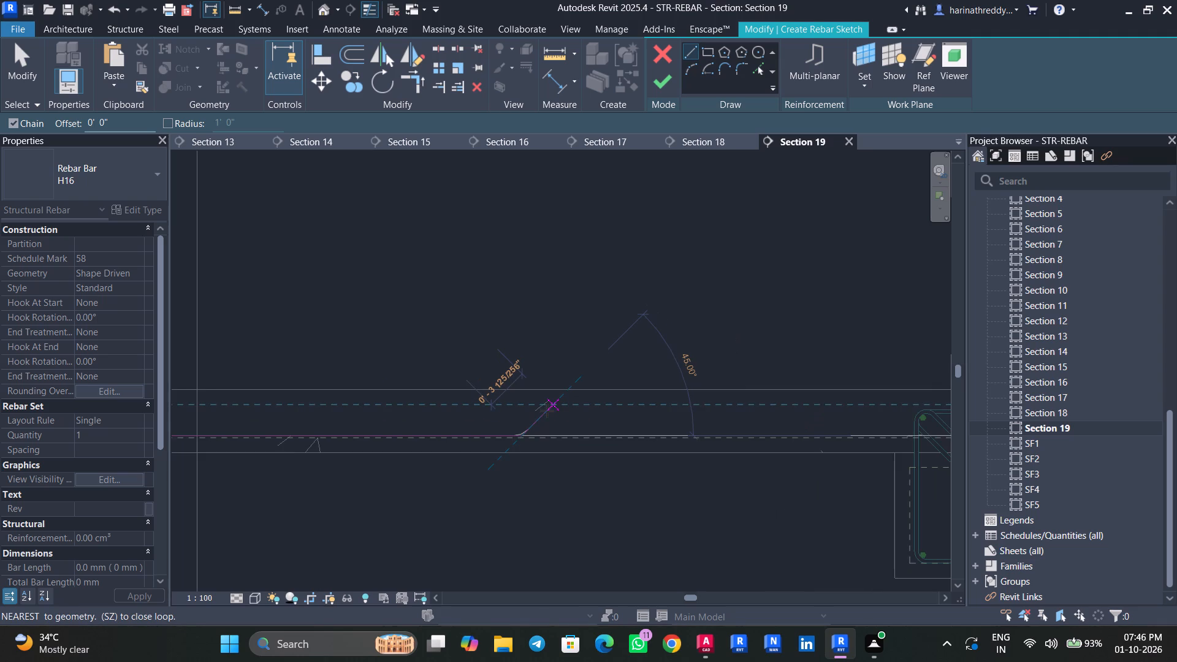
pyautogui.click(547, 411)
pyautogui.moveTo(647, 413); pyautogui.dragTo(364, 413, button='middle')
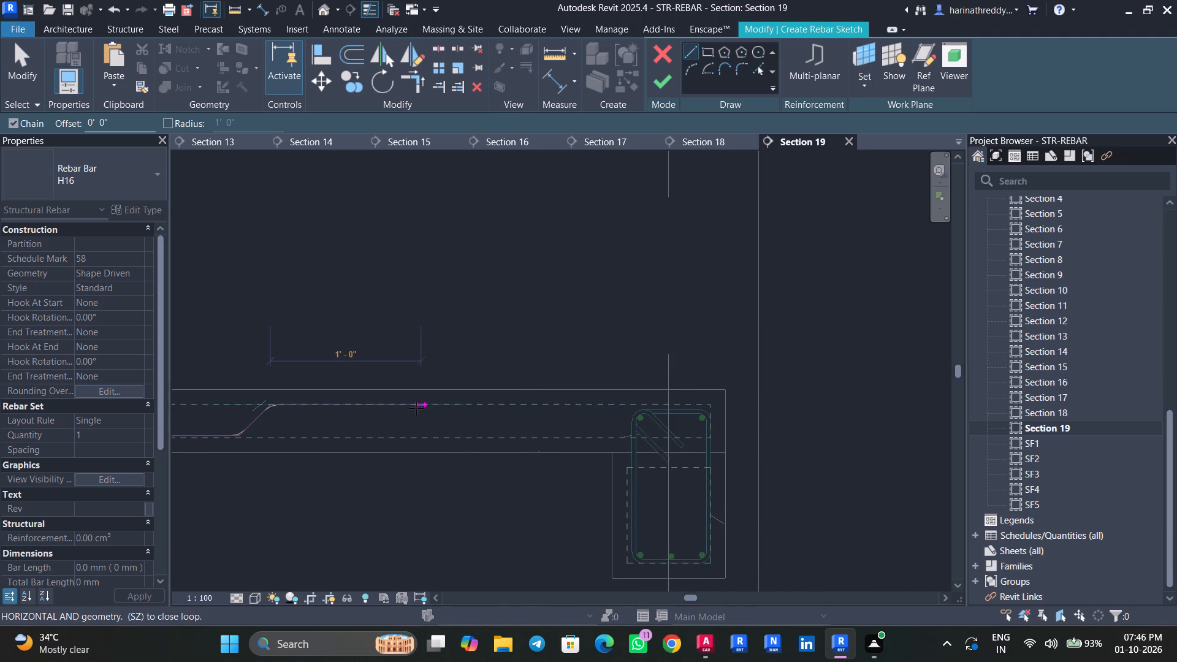
pyautogui.click(708, 413)
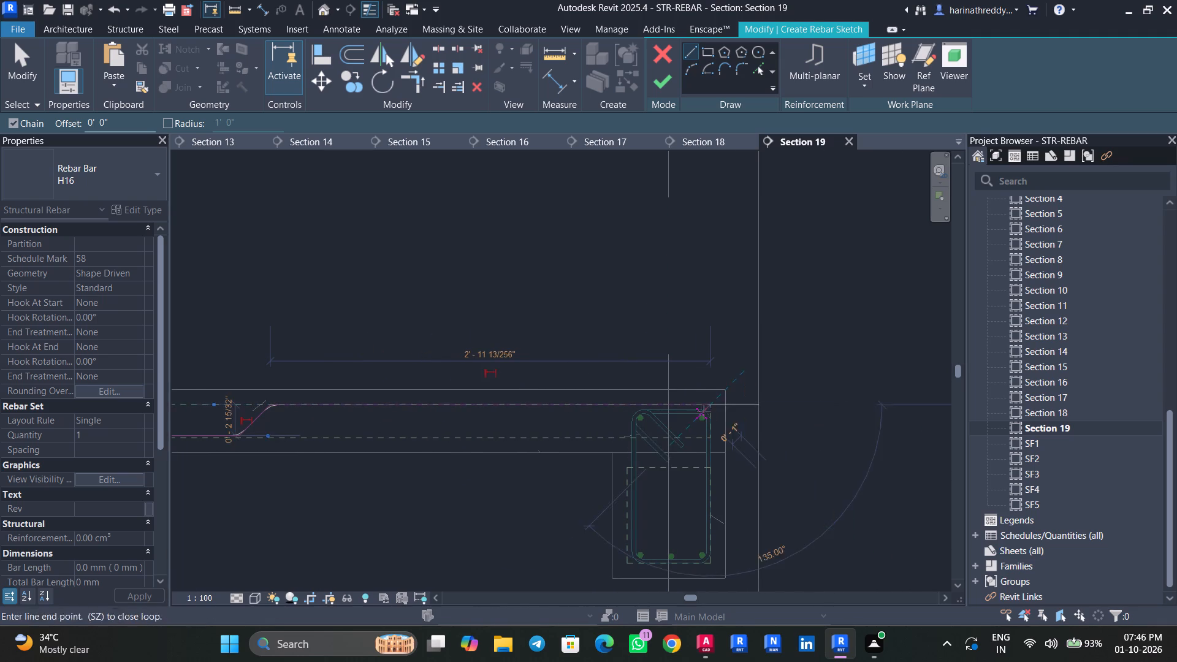
pyautogui.press('Escape')
pyautogui.press('Escape')
# Nudge the bar's 2'-11" top leg at the far beam to sit just below the slab's top cover line.
pyautogui.click(616, 408)
pyautogui.press('Down')
pyautogui.press('Down')
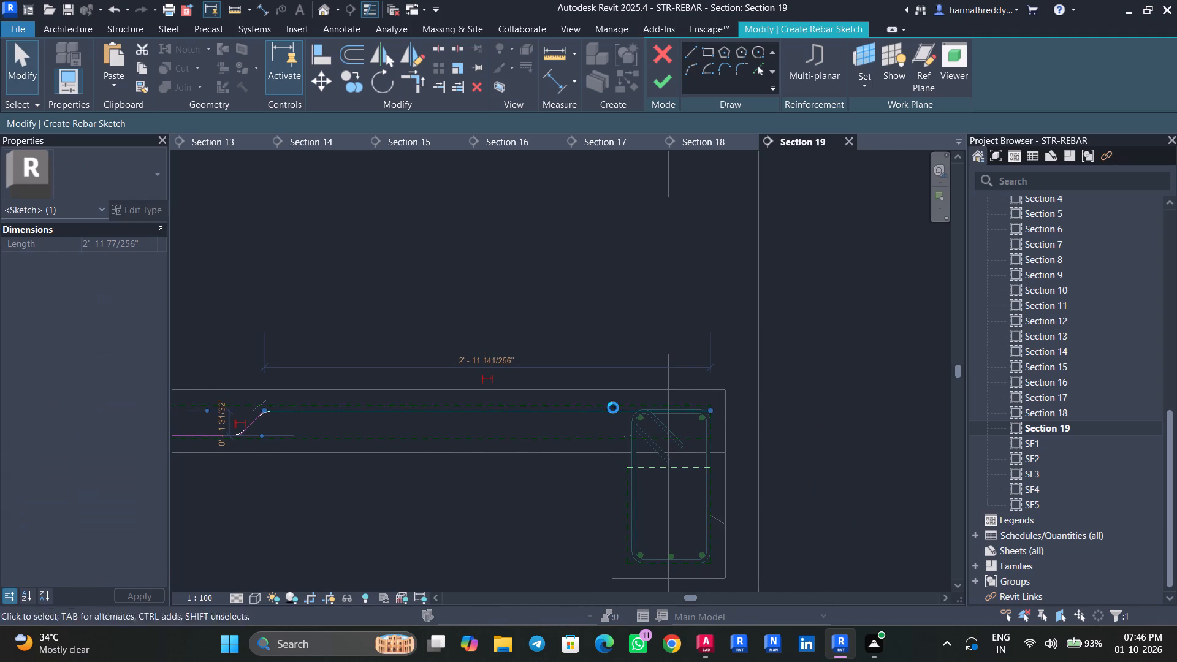
pyautogui.press('Up')
pyautogui.scroll(-7, 561, 436)
pyautogui.scroll(1, 561, 427)
pyautogui.scroll(-2, 561, 427)
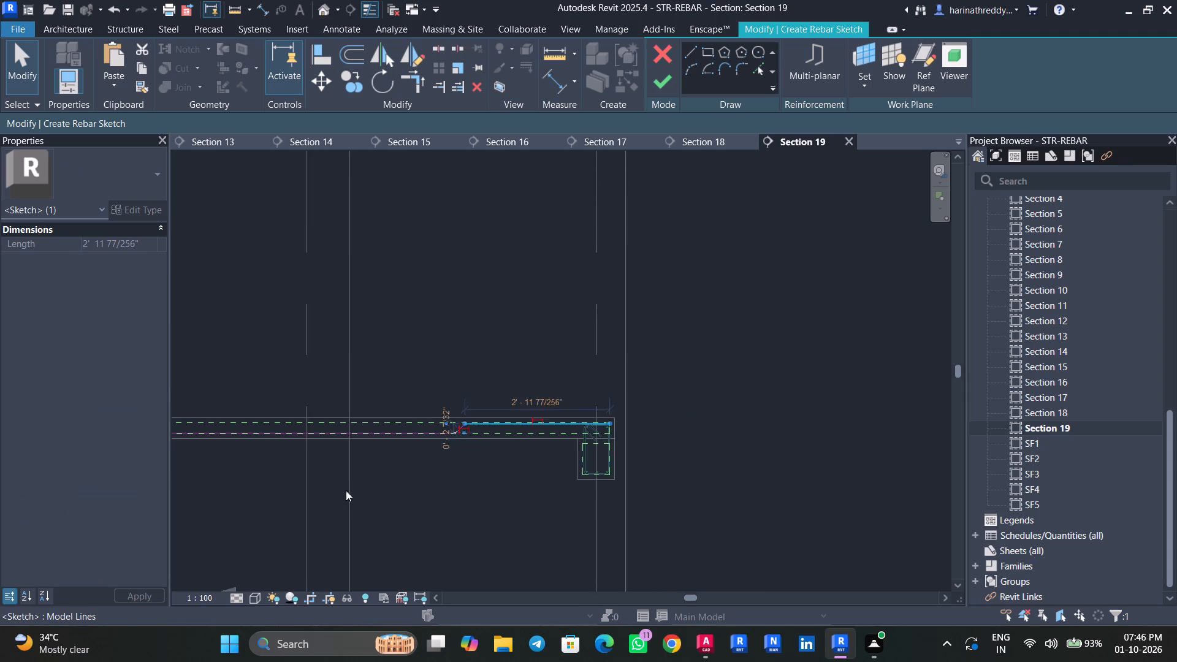
pyautogui.moveTo(348, 494); pyautogui.dragTo(795, 503, button='middle')
pyautogui.scroll(1, 417, 513)
pyautogui.moveTo(423, 514); pyautogui.dragTo(804, 514, button='middle')
pyautogui.scroll(11, 584, 409)
pyautogui.scroll(-1, 609, 444)
pyautogui.scroll(1, 609, 444)
pyautogui.press('Escape')
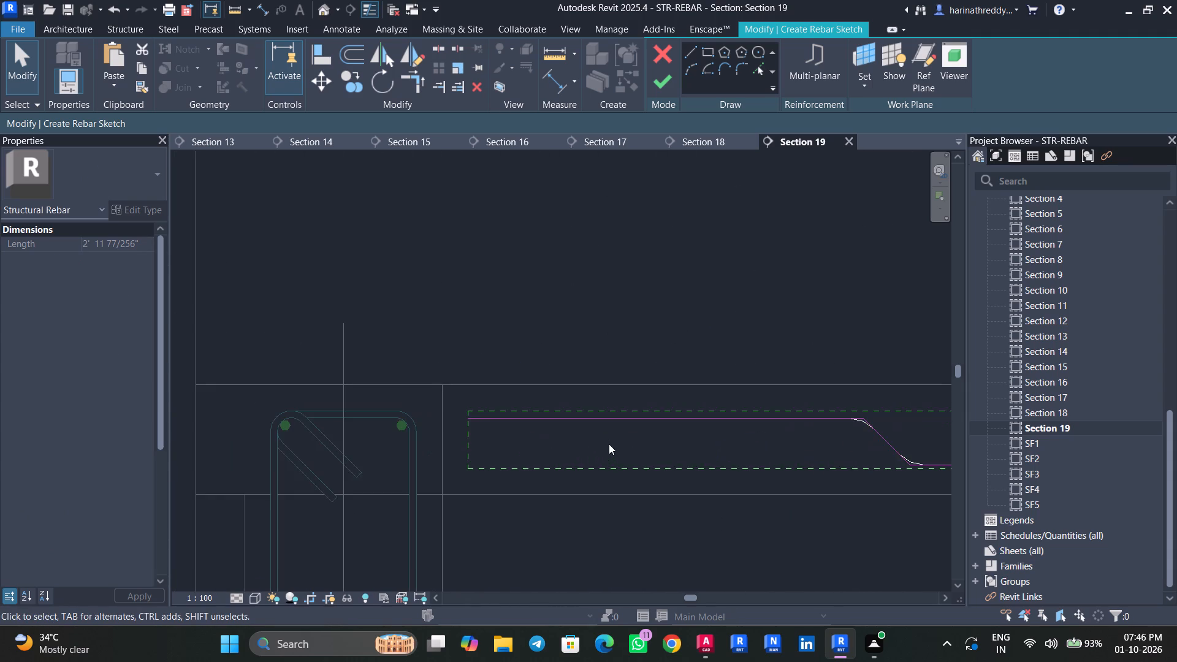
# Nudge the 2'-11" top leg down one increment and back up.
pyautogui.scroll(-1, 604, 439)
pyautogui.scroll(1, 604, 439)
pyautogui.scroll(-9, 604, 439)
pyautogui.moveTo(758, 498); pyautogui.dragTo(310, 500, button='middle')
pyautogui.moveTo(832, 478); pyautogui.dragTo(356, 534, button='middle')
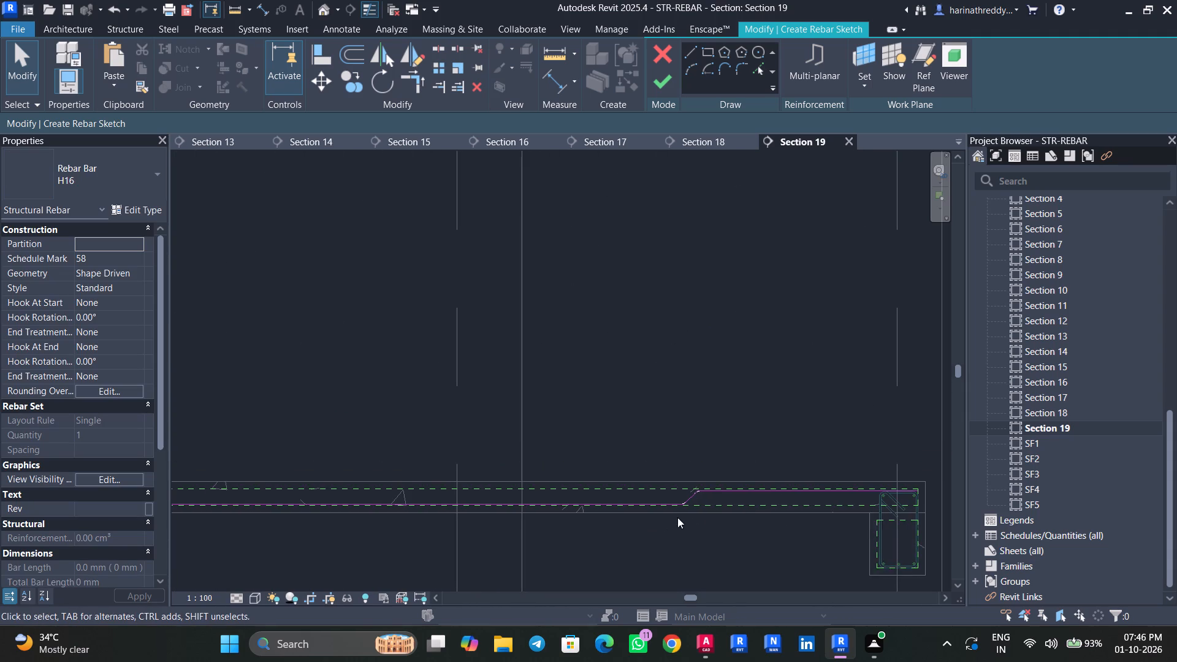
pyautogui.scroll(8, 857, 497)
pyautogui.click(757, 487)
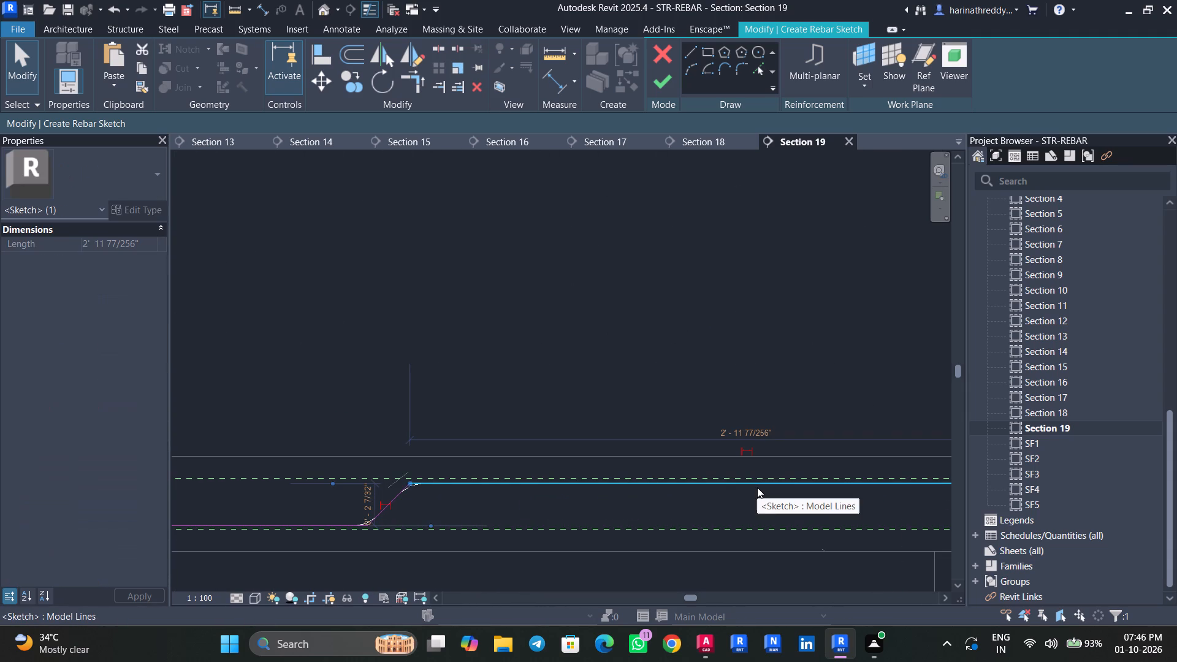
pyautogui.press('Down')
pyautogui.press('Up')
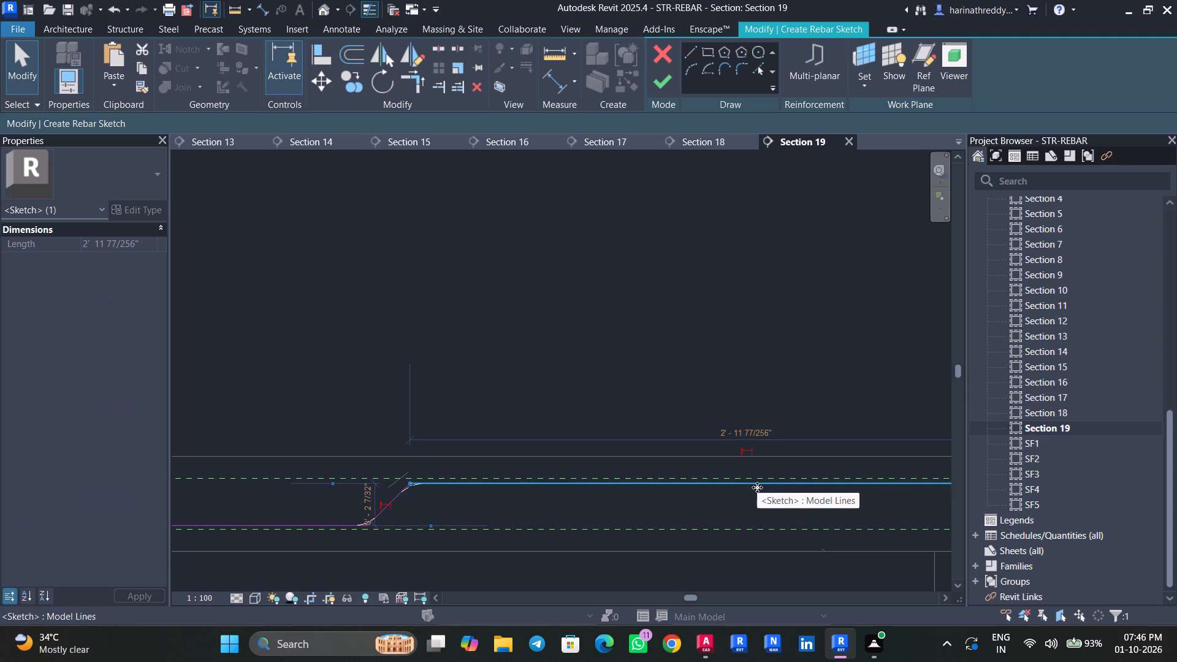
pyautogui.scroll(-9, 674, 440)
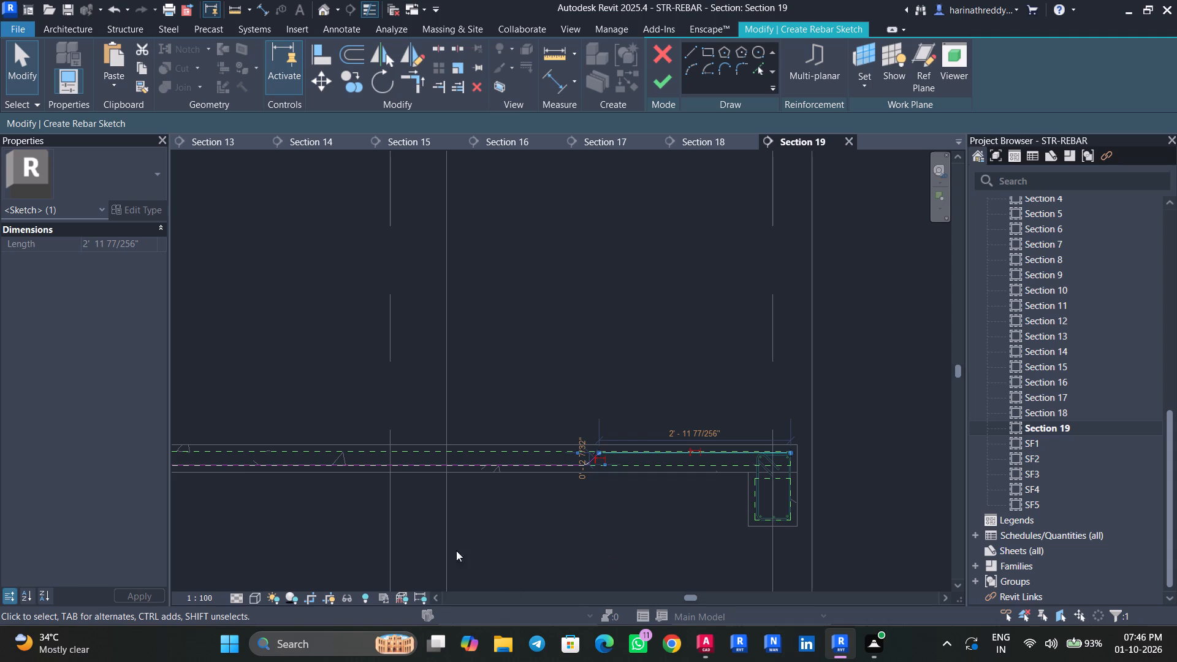
# Nudge the 1'-6" top leg at the bar's start up two increments towards the slab's top cover line.
pyautogui.moveTo(453, 519); pyautogui.dragTo(739, 514, button='middle')
pyautogui.moveTo(483, 529); pyautogui.dragTo(818, 535, button='middle')
pyautogui.moveTo(540, 527); pyautogui.dragTo(695, 538, button='middle')
pyautogui.scroll(7, 528, 478)
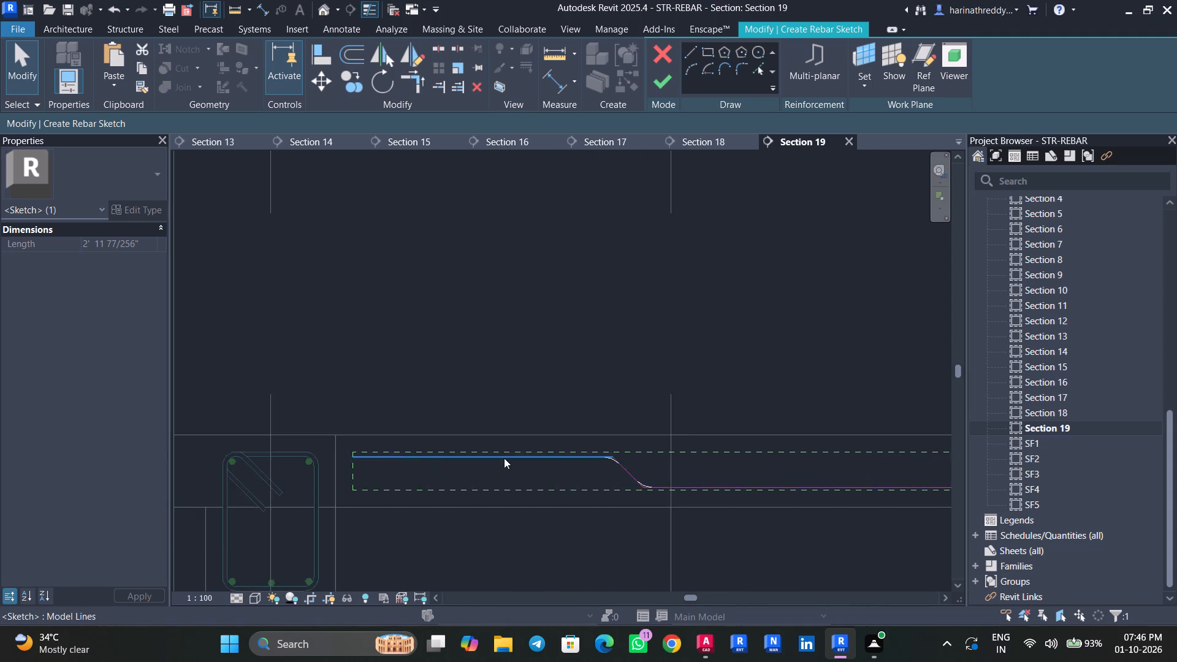
pyautogui.scroll(3, 504, 458)
pyautogui.press('Escape')
pyautogui.scroll(7, 504, 457)
pyautogui.click(505, 456)
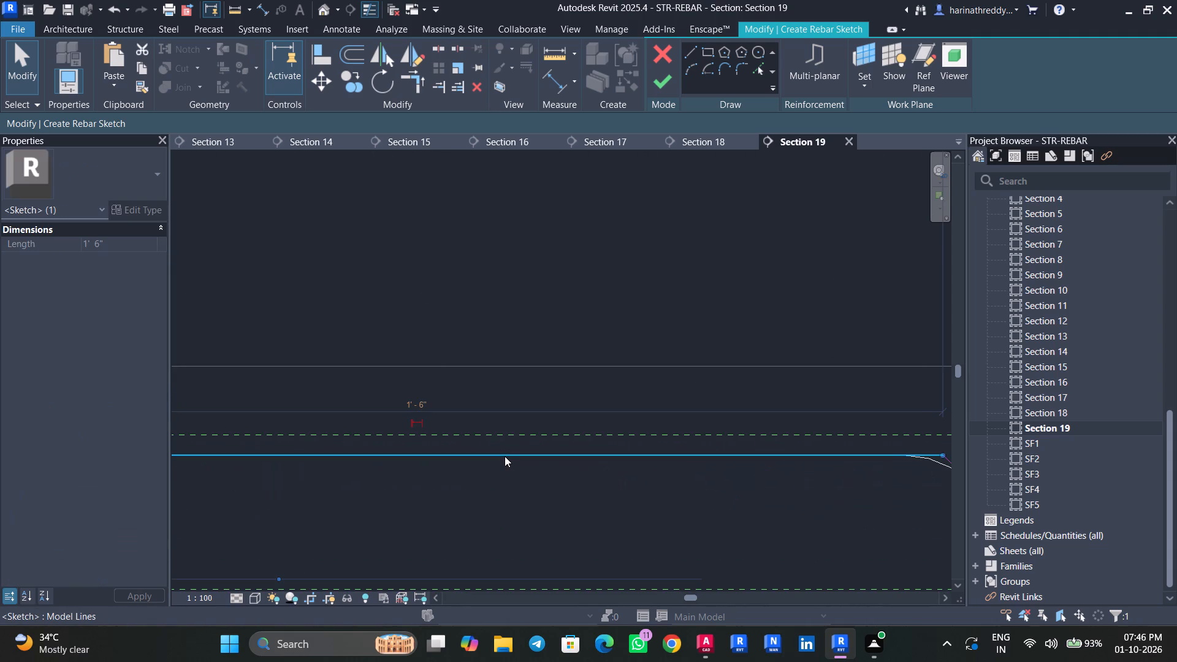
pyautogui.press('Up')
pyautogui.press('Up')
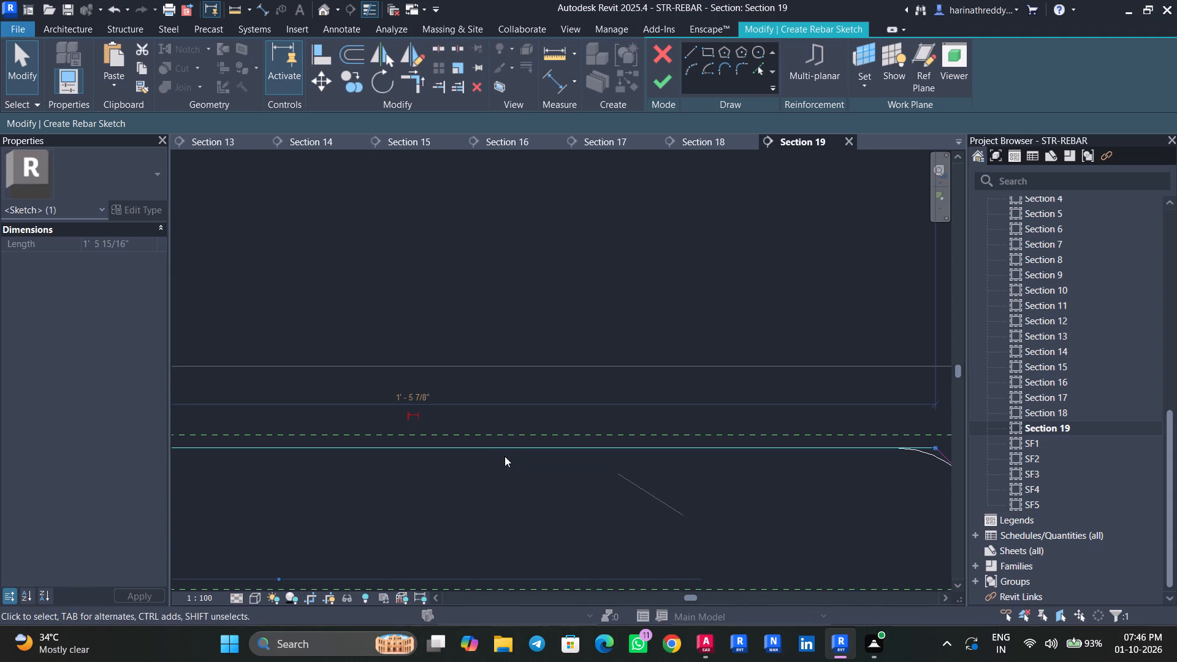
pyautogui.press('Escape')
# Finish the sketch of the H16 cranked bar in the PL floor slab.
pyautogui.scroll(-11, 520, 507)
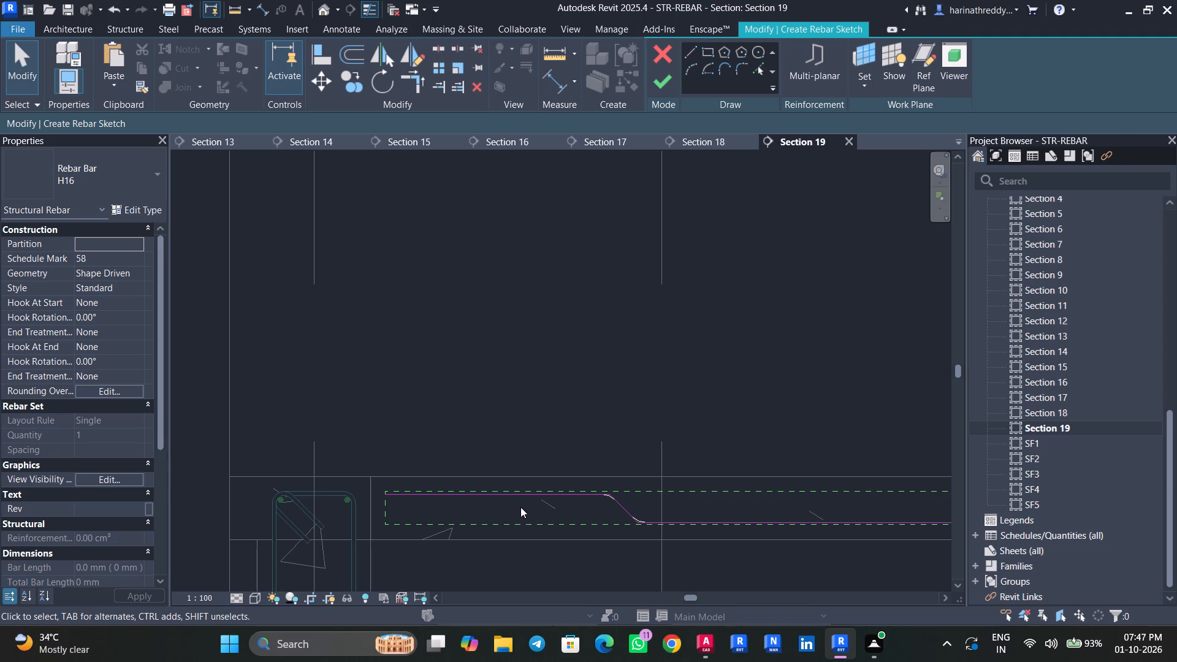
pyautogui.scroll(-3, 520, 507)
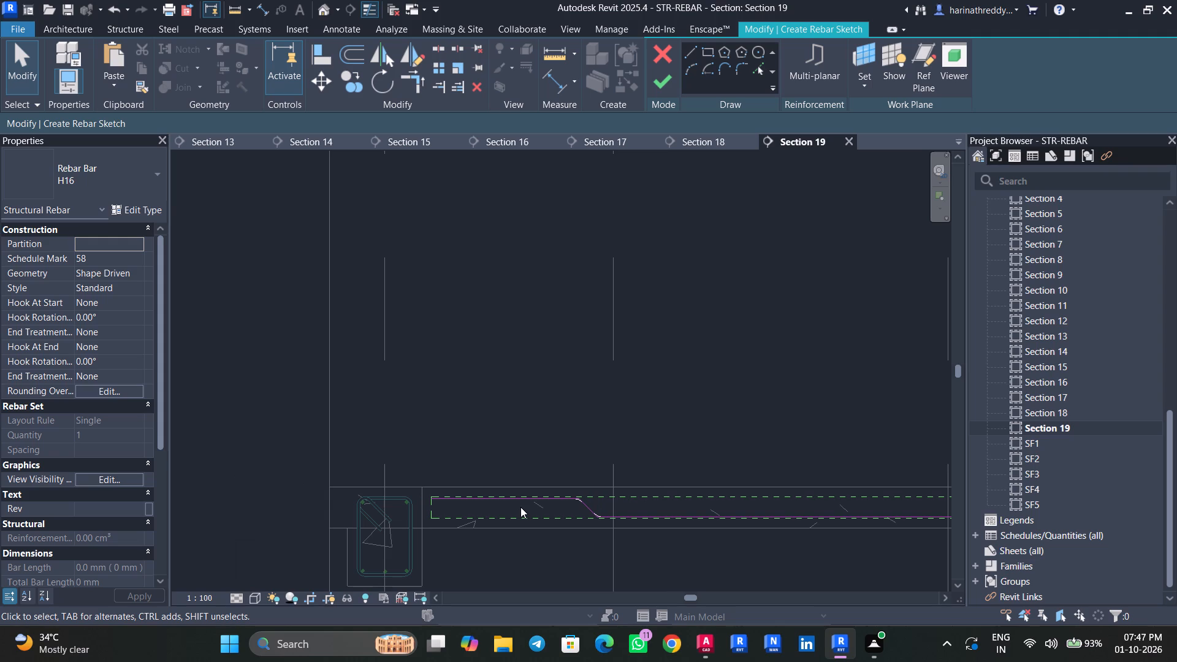
pyautogui.scroll(-3, 520, 507)
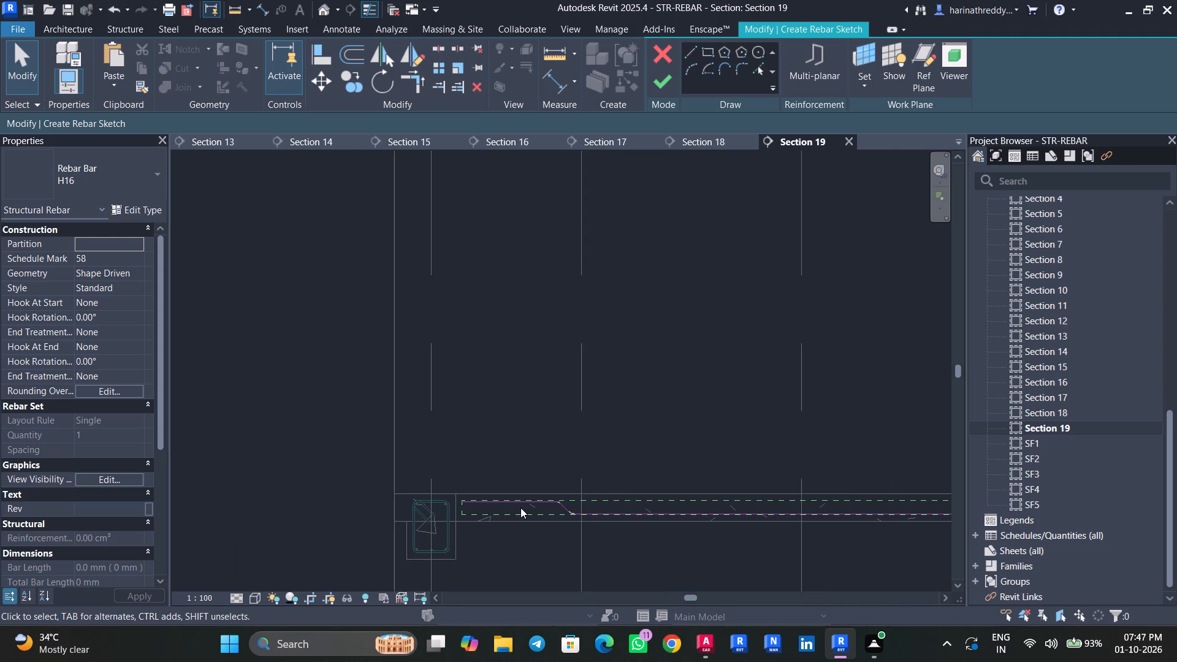
pyautogui.moveTo(641, 552); pyautogui.dragTo(521, 519, button='middle')
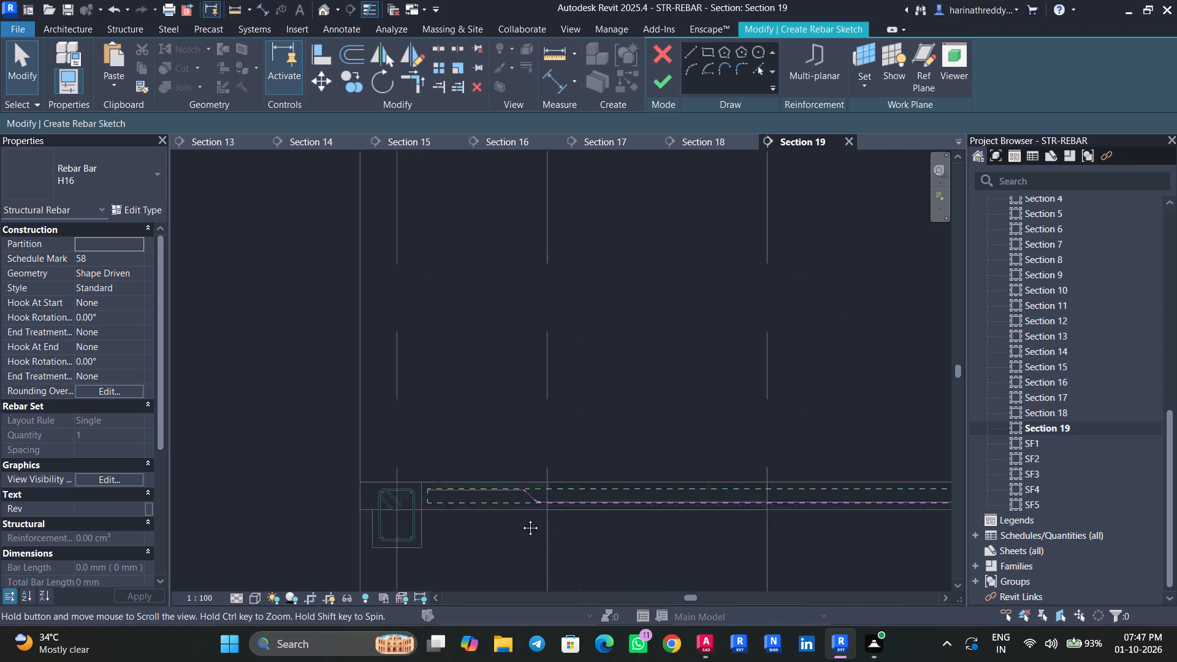
pyautogui.moveTo(521, 519); pyautogui.dragTo(480, 500, button='middle')
pyautogui.click(670, 79)
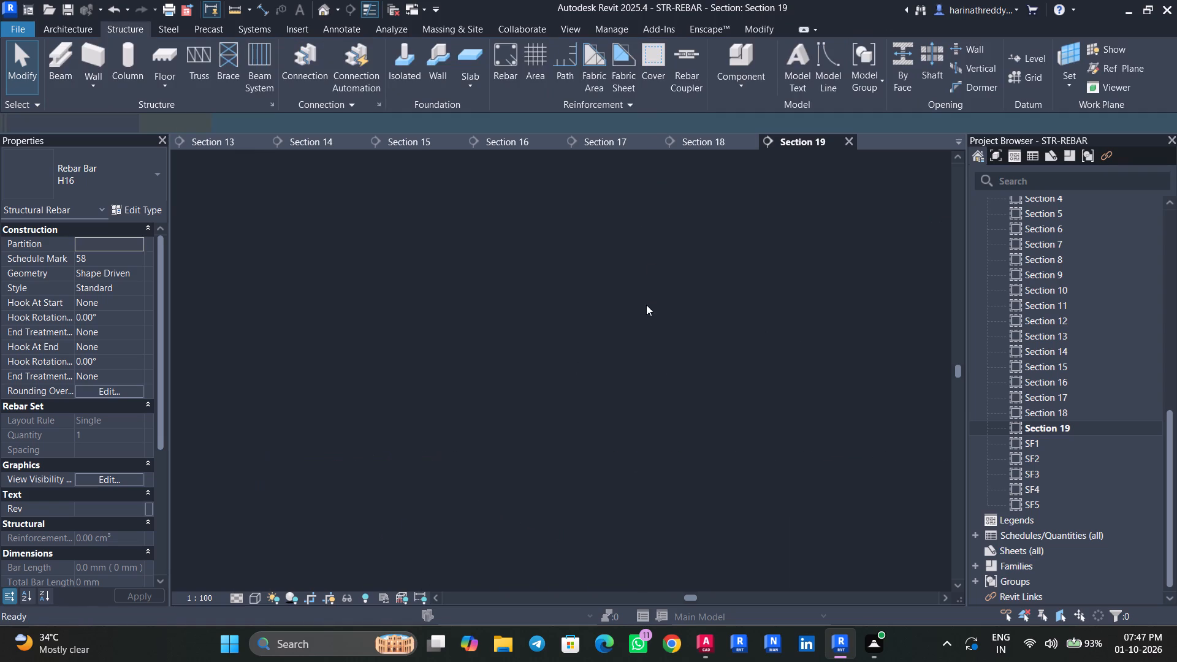
pyautogui.press('Escape')
pyautogui.press('Escape')
# Set the H16 cranked bar in the PL floor slab to a Maximum Spacing layout at 150 mm.
pyautogui.click(457, 460)
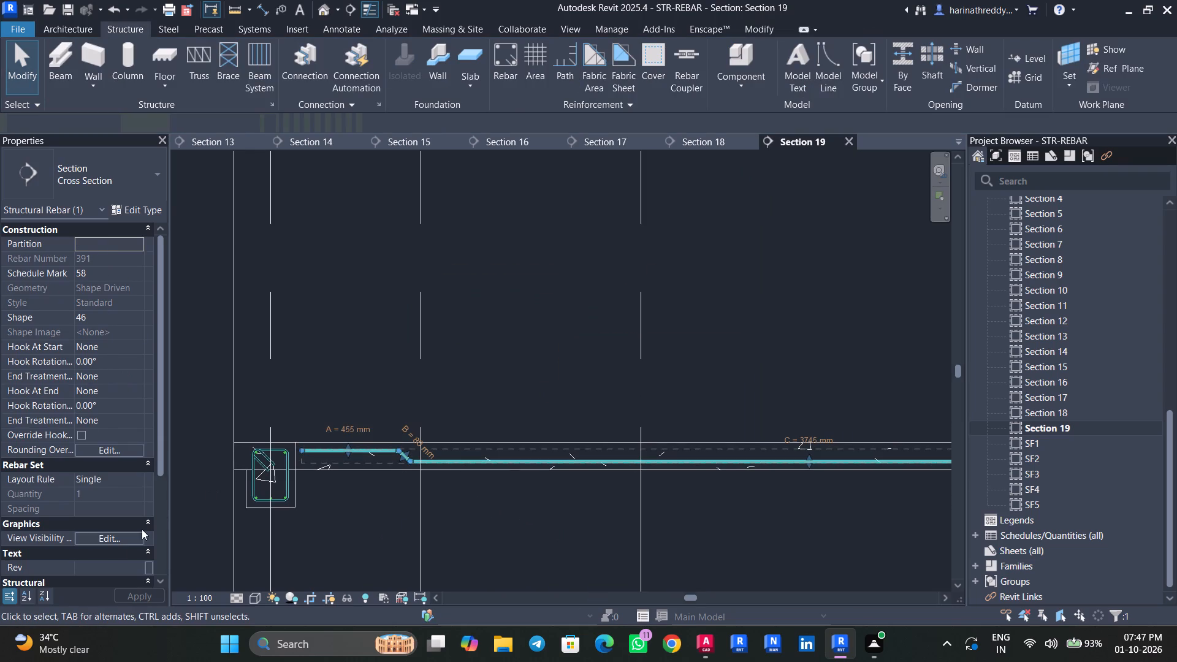
pyautogui.click(142, 481)
pyautogui.click(122, 518)
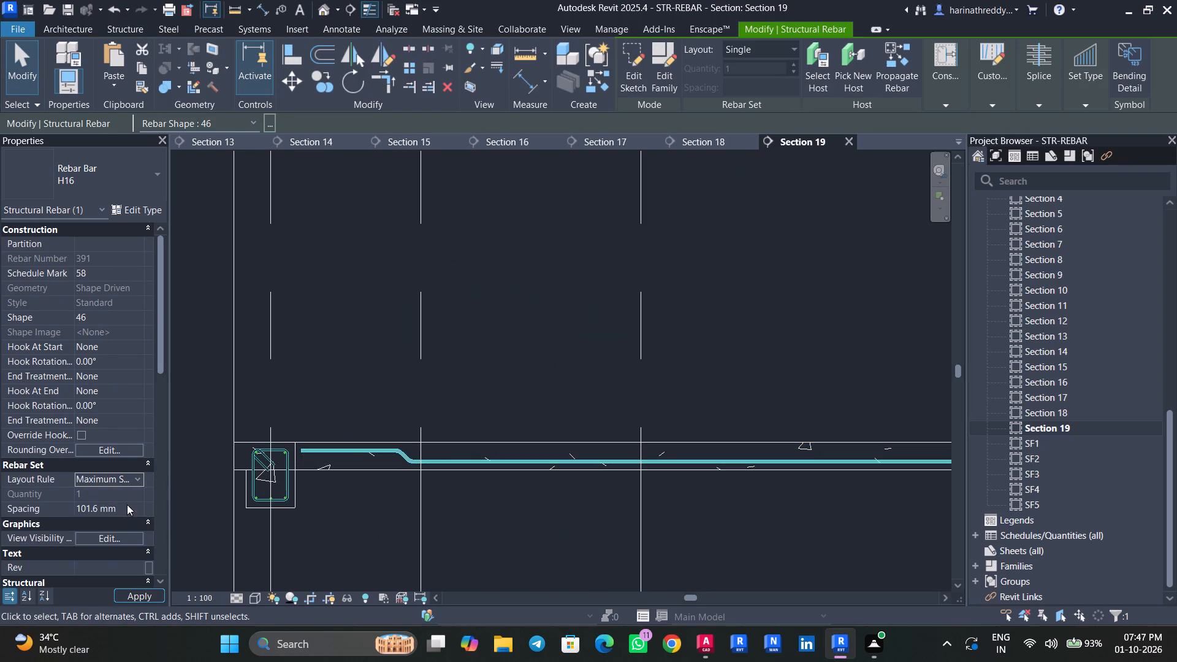
pyautogui.click(127, 504)
pyautogui.write('150')
pyautogui.press('Return')
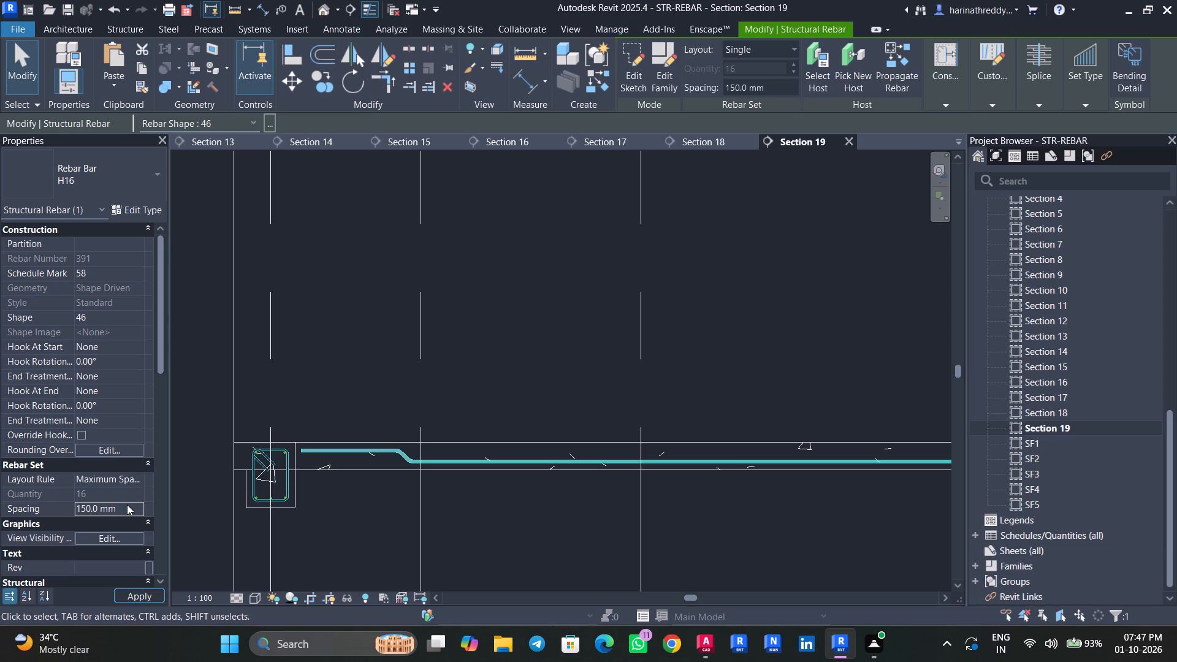
pyautogui.press('Escape')
pyautogui.press('Escape')
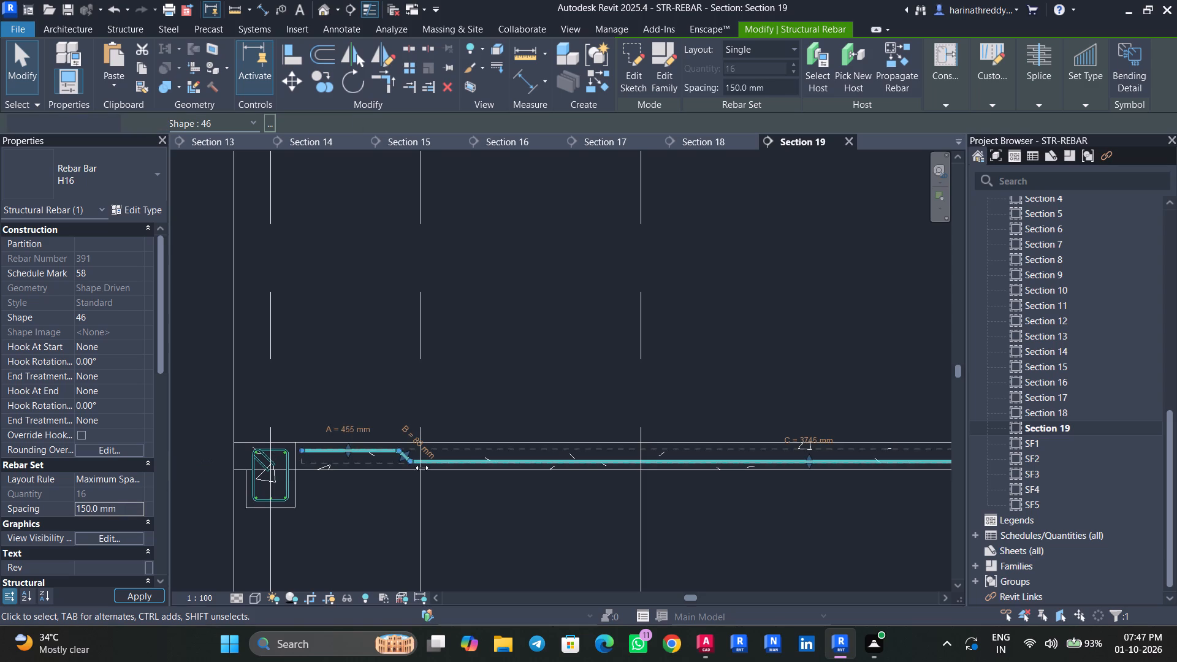
# Make the cranked bar set unobscured in the {3D} view through its view visibility states.
pyautogui.click(453, 462)
pyautogui.click(118, 541)
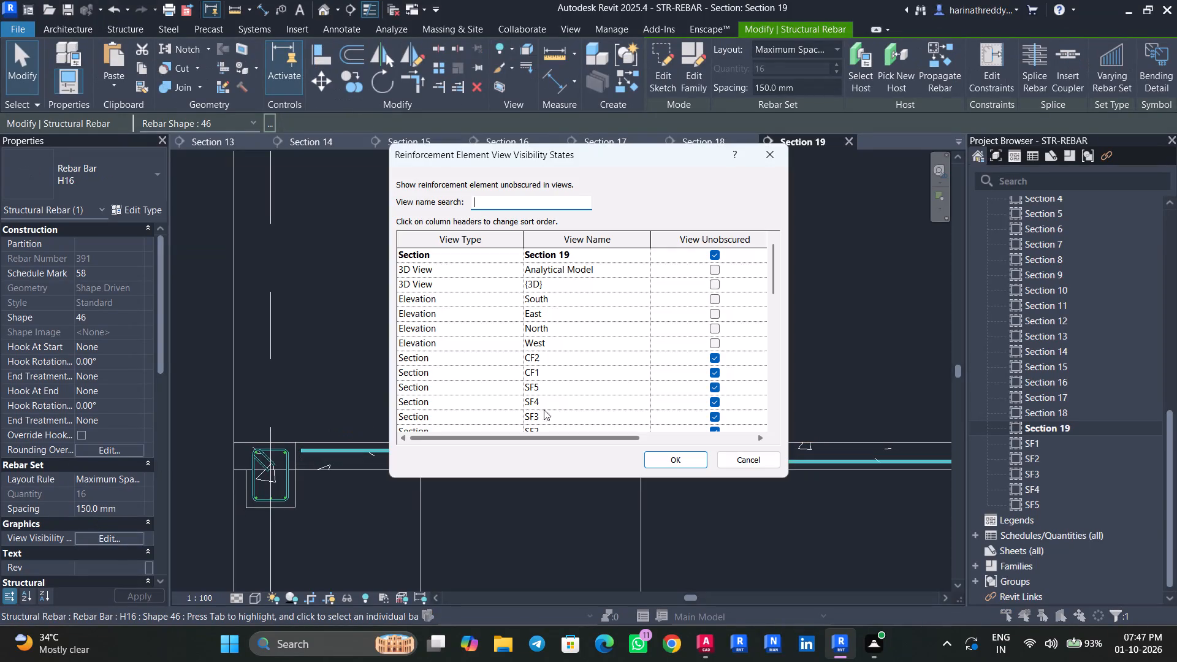
pyautogui.click(713, 281)
pyautogui.click(649, 285)
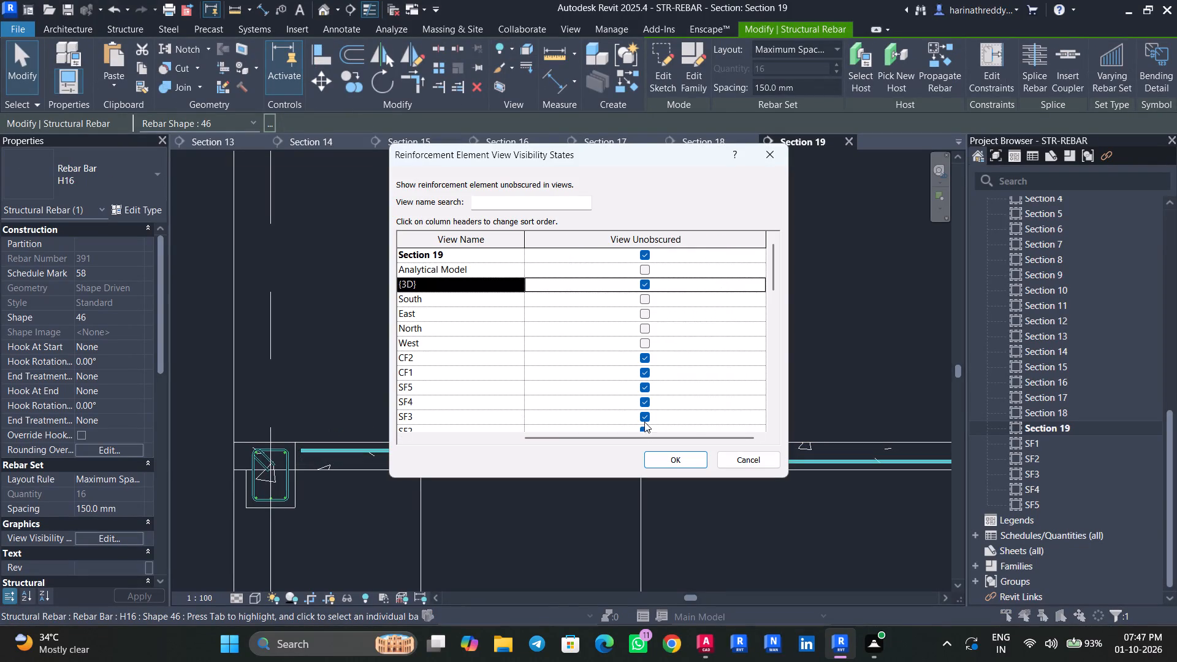
pyautogui.click(664, 456)
pyautogui.press('Escape')
pyautogui.press('Escape')
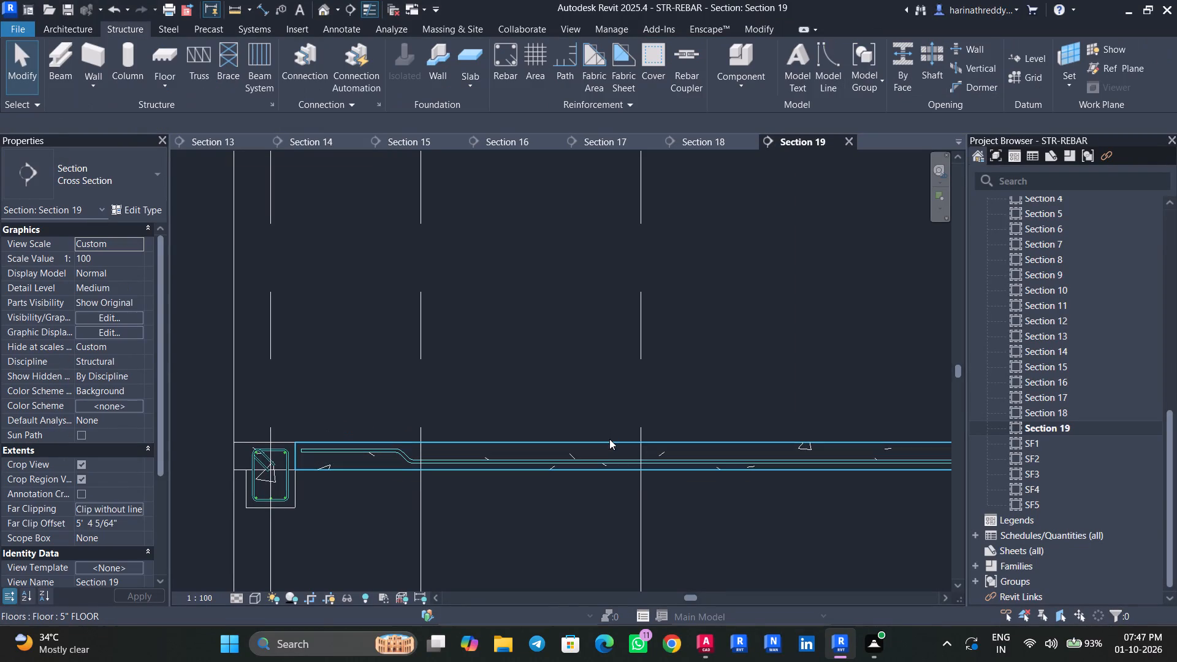
# Place upper and lower layers of H16 shape 00 straight bars, seen end-on, in the PL slab at 150 mm maximum spacing.
pyautogui.click(609, 439)
pyautogui.click(969, 80)
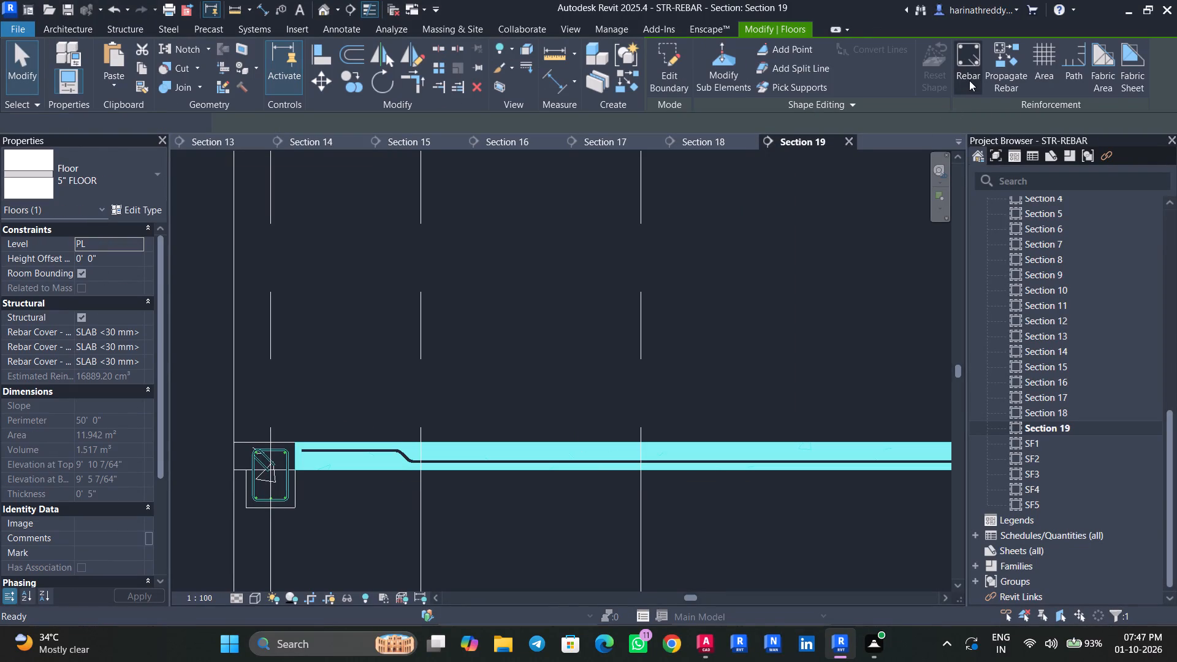
pyautogui.scroll(2, 859, 314)
pyautogui.scroll(-1, 860, 314)
pyautogui.scroll(3, 861, 314)
pyautogui.scroll(-1, 861, 314)
pyautogui.scroll(3, 861, 314)
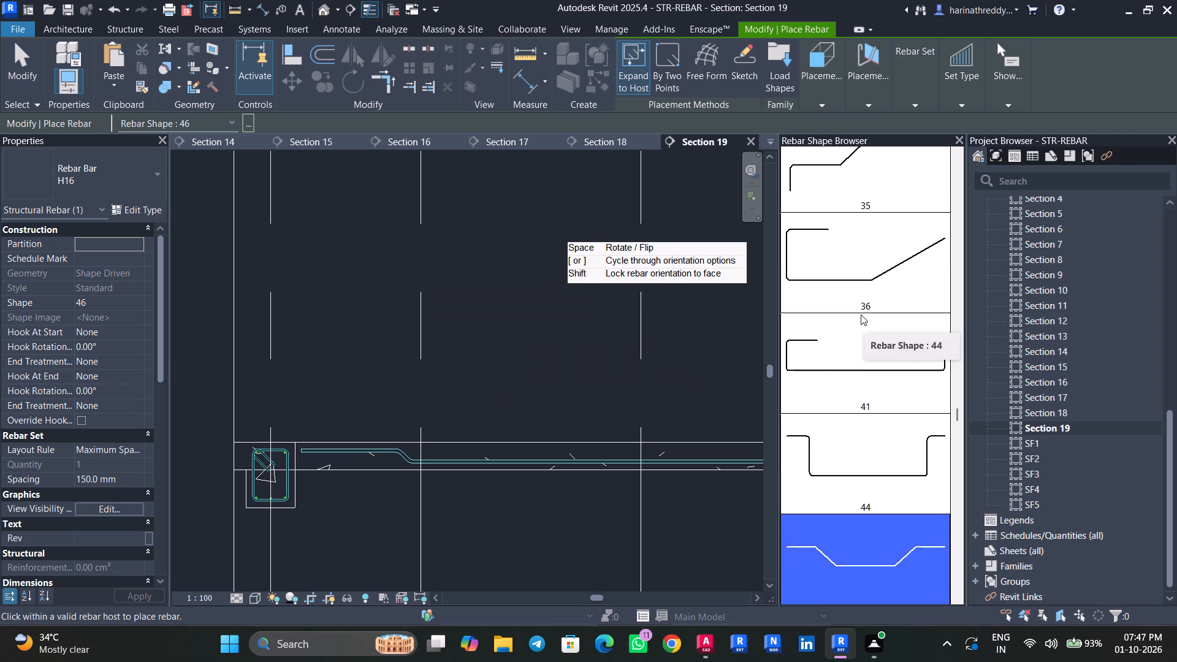
pyautogui.scroll(3, 861, 314)
pyautogui.scroll(-1, 864, 320)
pyautogui.scroll(20, 864, 320)
pyautogui.scroll(10, 864, 320)
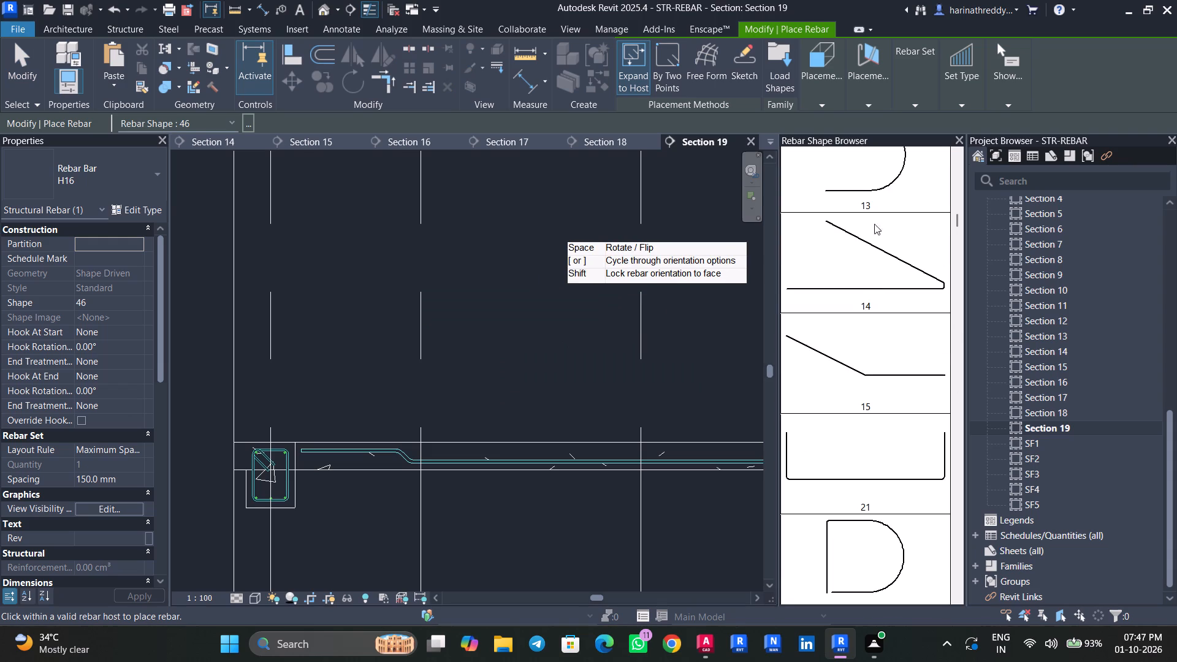
pyautogui.scroll(17, 876, 264)
pyautogui.click(880, 197)
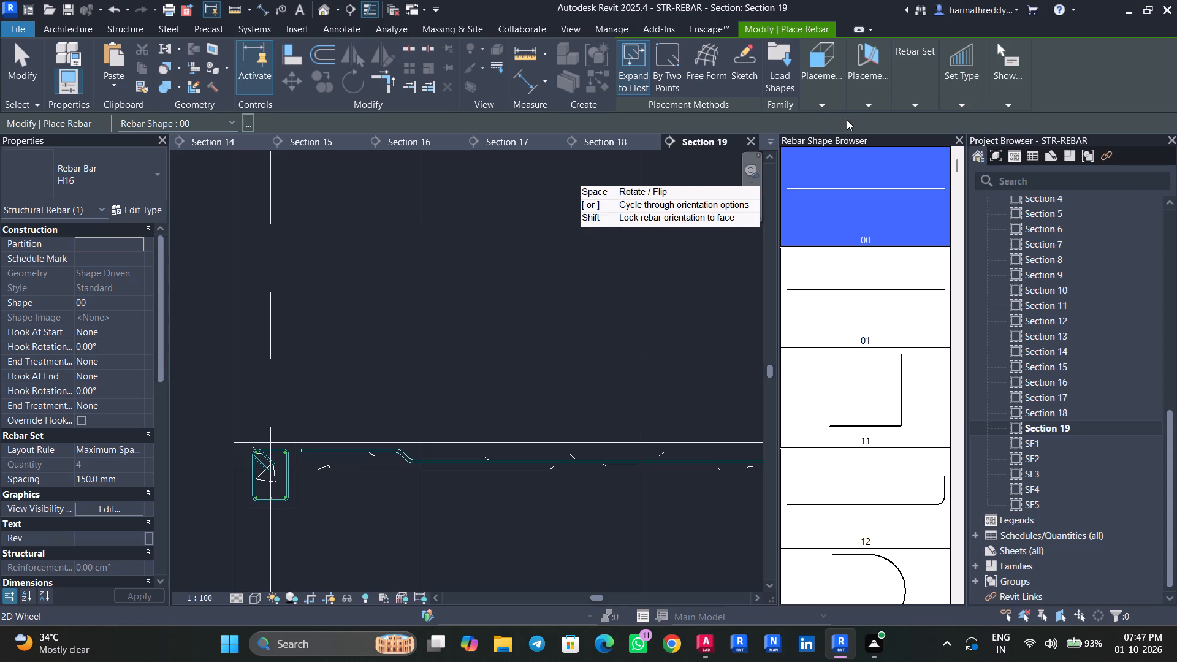
pyautogui.scroll(6, 540, 467)
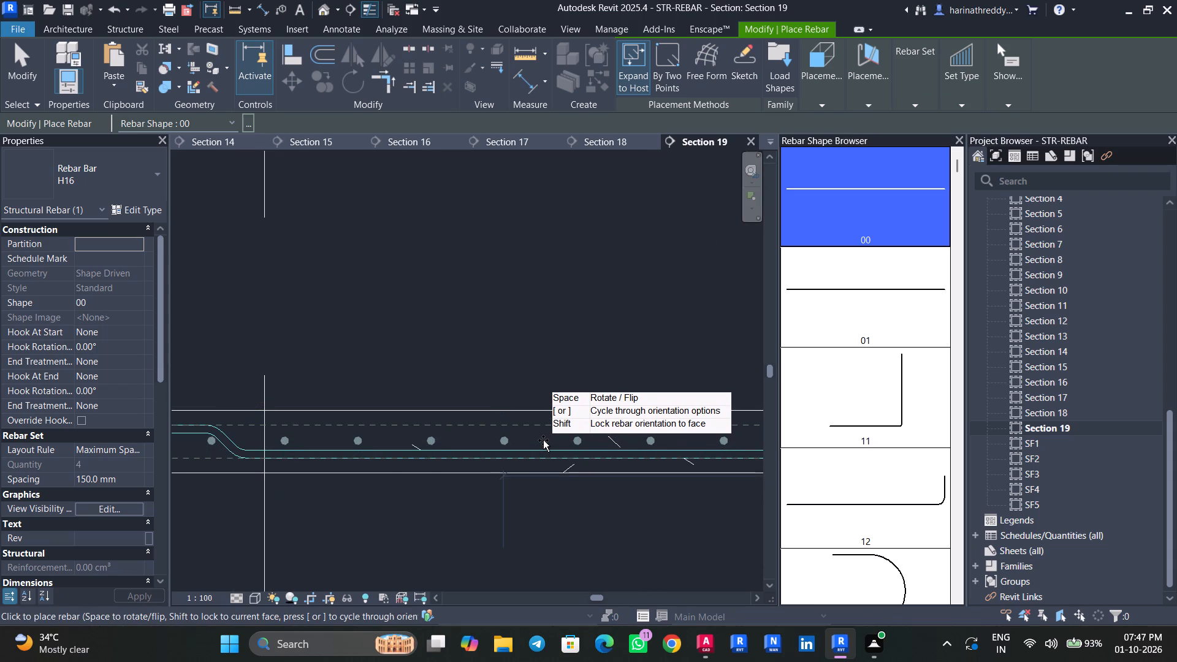
pyautogui.click(543, 440)
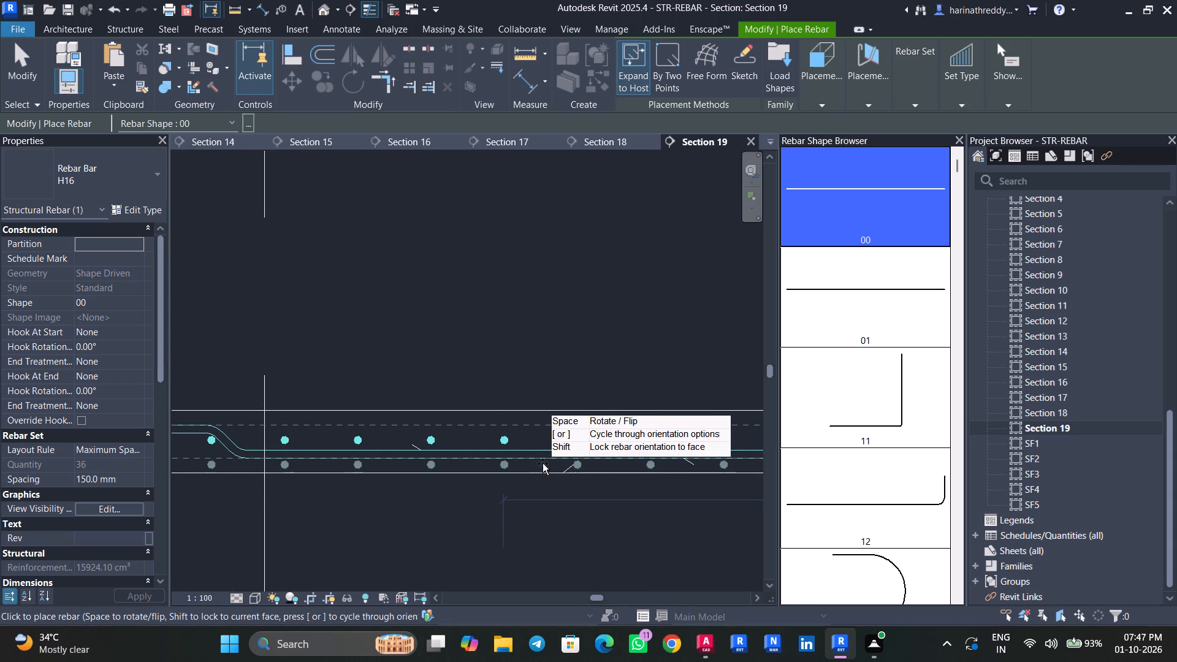
pyautogui.click(547, 456)
pyautogui.press('Escape')
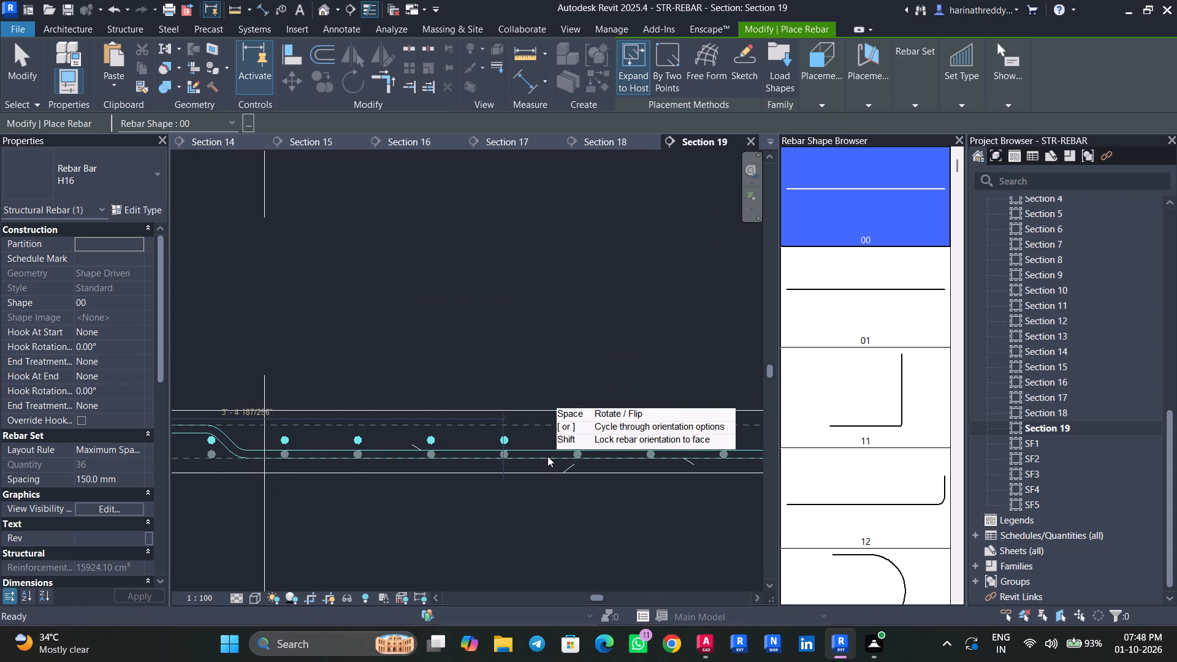
pyautogui.press('Escape')
pyautogui.press('Escape')
# Nudge the upper layer of straight bars up three increments towards the slab's top cover line.
pyautogui.click(544, 456)
pyautogui.scroll(5, 688, 455)
pyautogui.press('Escape')
pyautogui.click(620, 424)
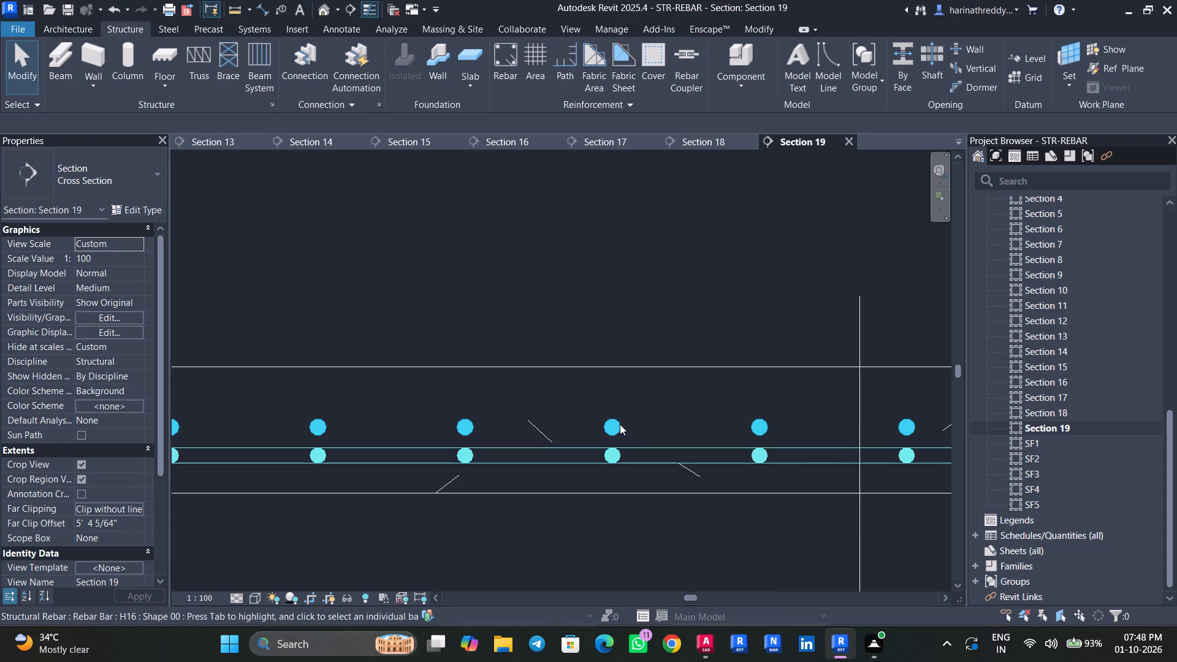
pyautogui.press('Up')
pyautogui.press('Up')
pyautogui.press('Up')
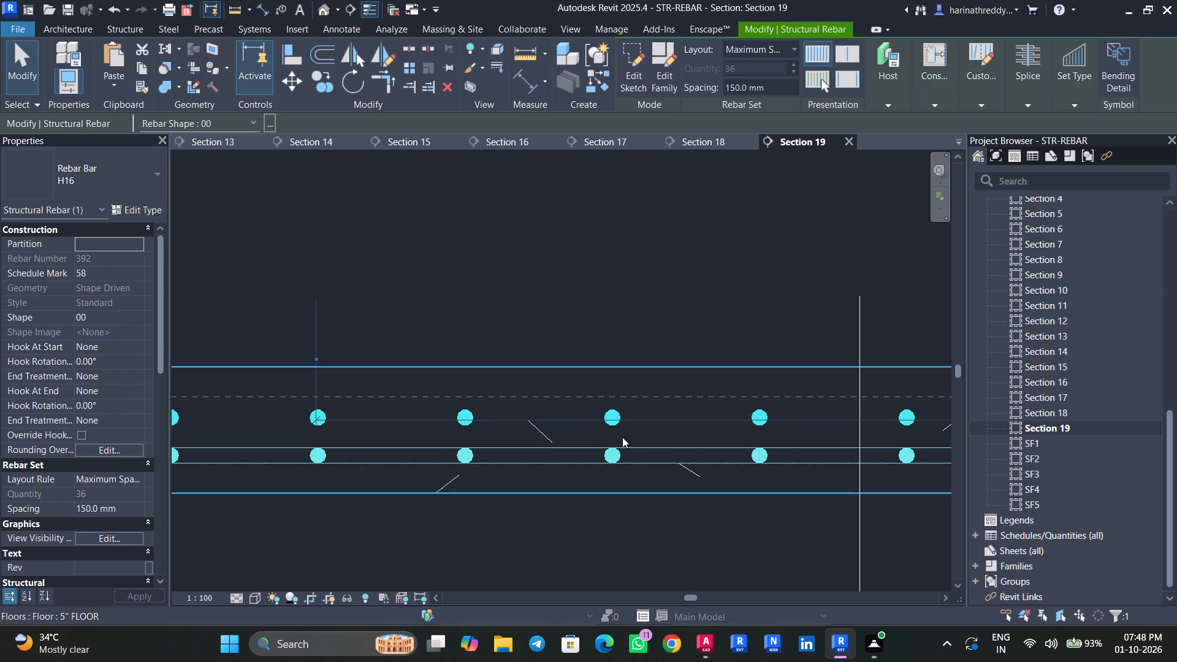
pyautogui.scroll(-4, 628, 434)
pyautogui.moveTo(628, 433); pyautogui.dragTo(672, 351, button='middle')
pyautogui.press('Escape')
pyautogui.press('Escape')
pyautogui.click(631, 365)
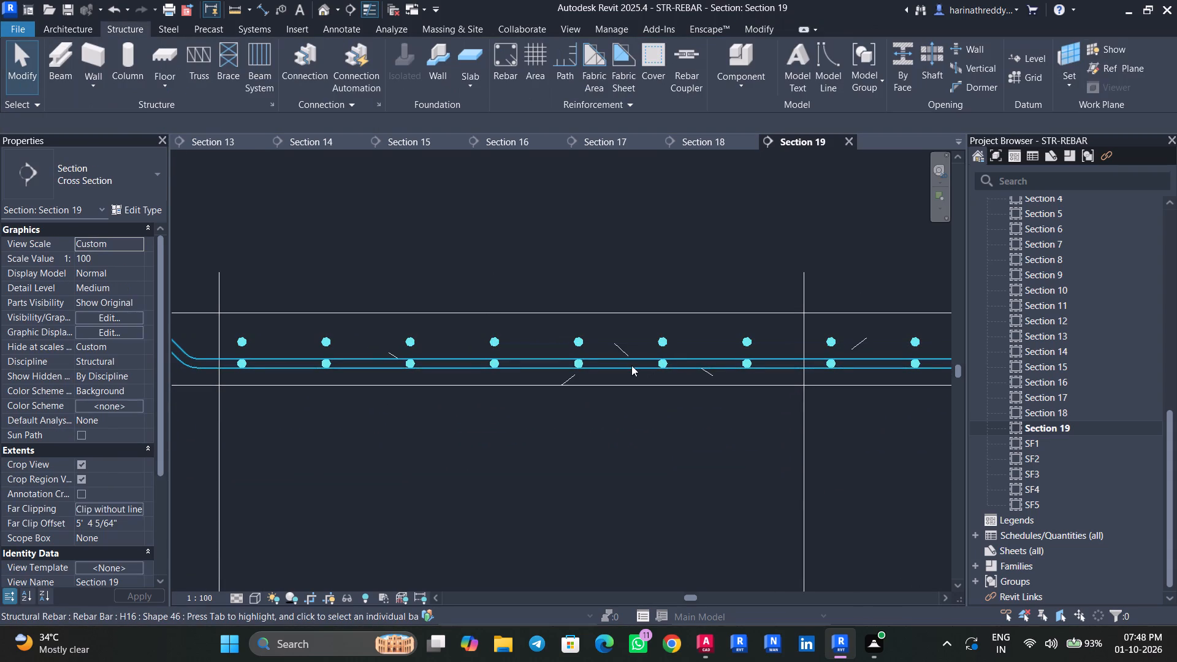
pyautogui.press('Escape')
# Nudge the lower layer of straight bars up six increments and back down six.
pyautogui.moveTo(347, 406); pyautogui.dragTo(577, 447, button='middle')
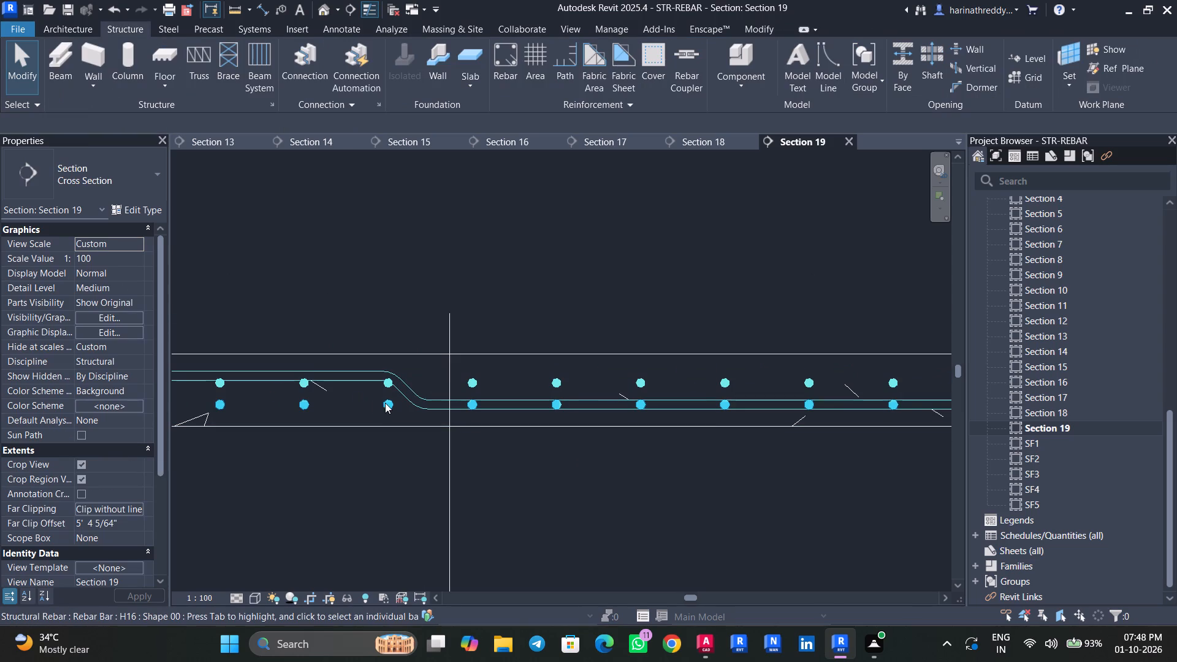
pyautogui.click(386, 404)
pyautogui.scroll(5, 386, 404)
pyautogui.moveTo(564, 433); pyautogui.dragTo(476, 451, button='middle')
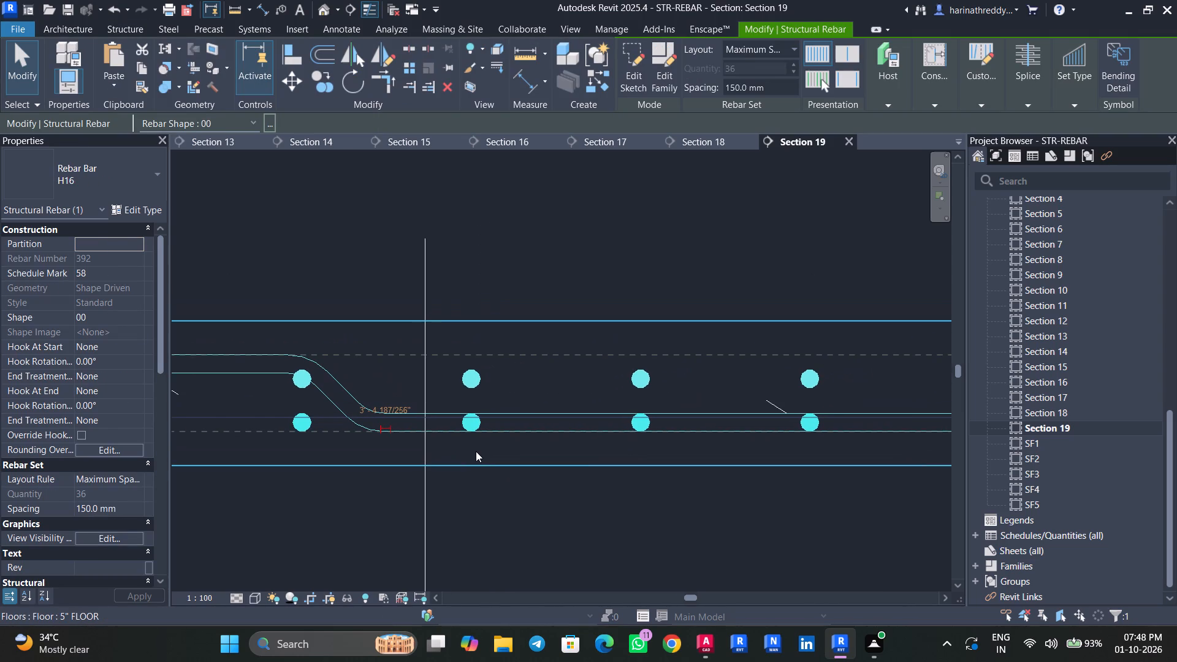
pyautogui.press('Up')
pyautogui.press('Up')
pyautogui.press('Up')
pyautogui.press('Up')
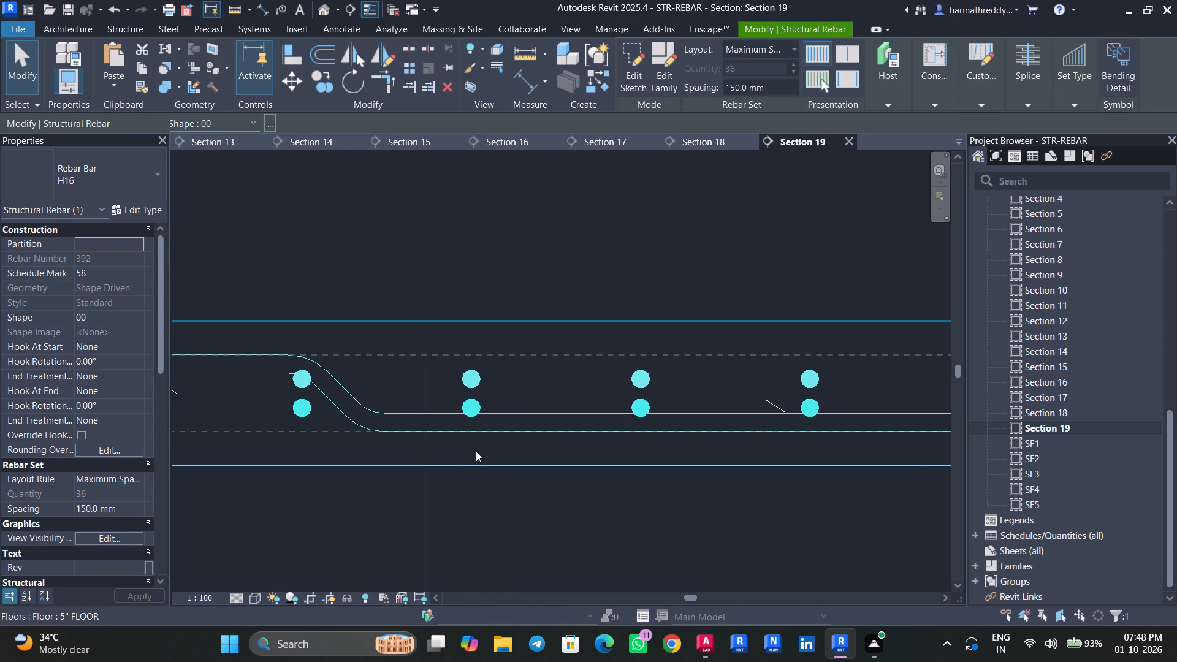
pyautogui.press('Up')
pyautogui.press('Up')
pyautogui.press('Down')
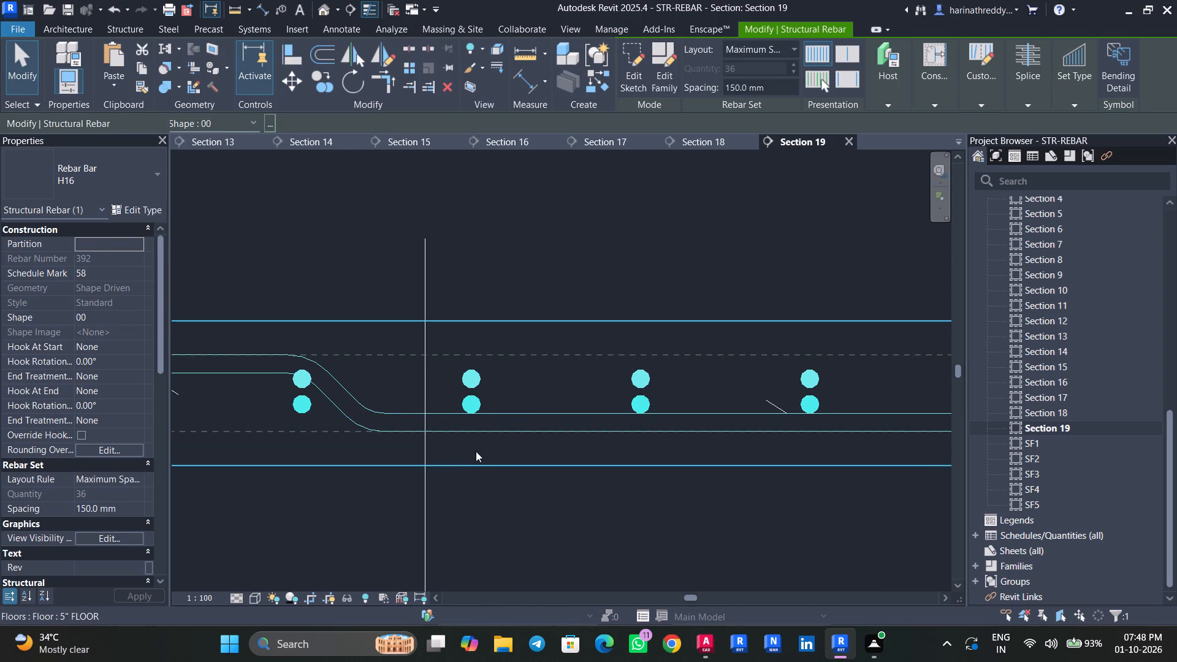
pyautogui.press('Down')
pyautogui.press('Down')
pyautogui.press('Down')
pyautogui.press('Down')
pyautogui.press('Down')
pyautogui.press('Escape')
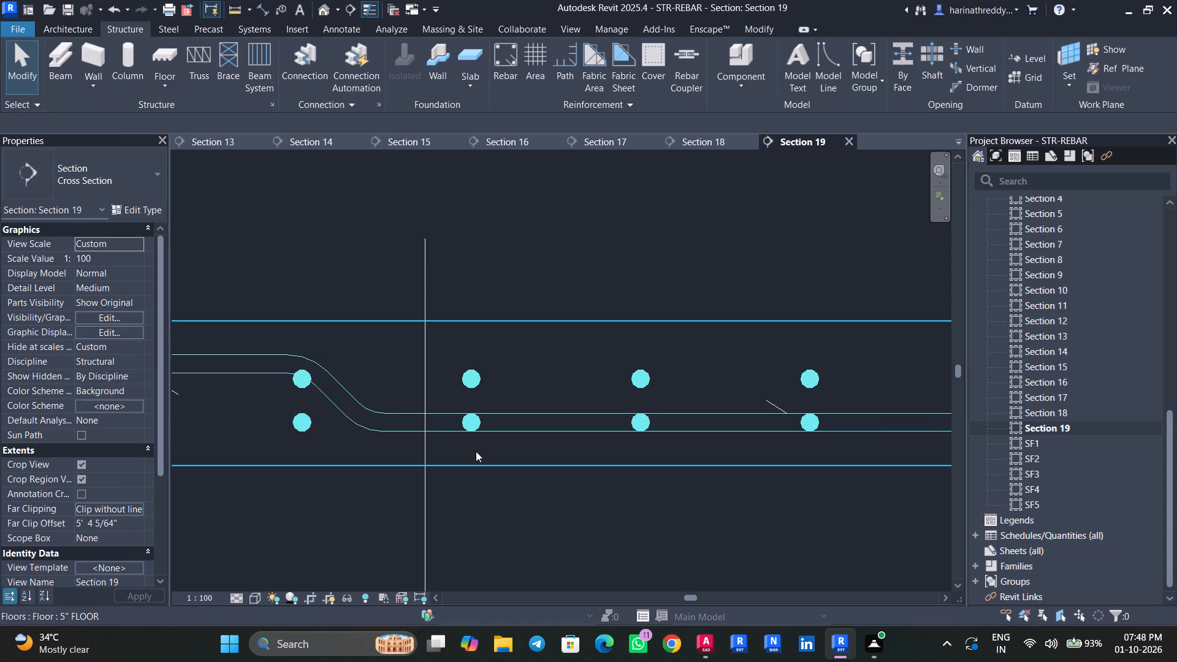
# Raise the cranked bar's long lower leg so it sits on top of the lower layer of straight bars.
pyautogui.click(525, 423)
pyautogui.scroll(-2, 771, 492)
pyautogui.scroll(1, 771, 492)
pyautogui.scroll(-6, 771, 492)
pyautogui.moveTo(801, 516); pyautogui.dragTo(482, 492, button='middle')
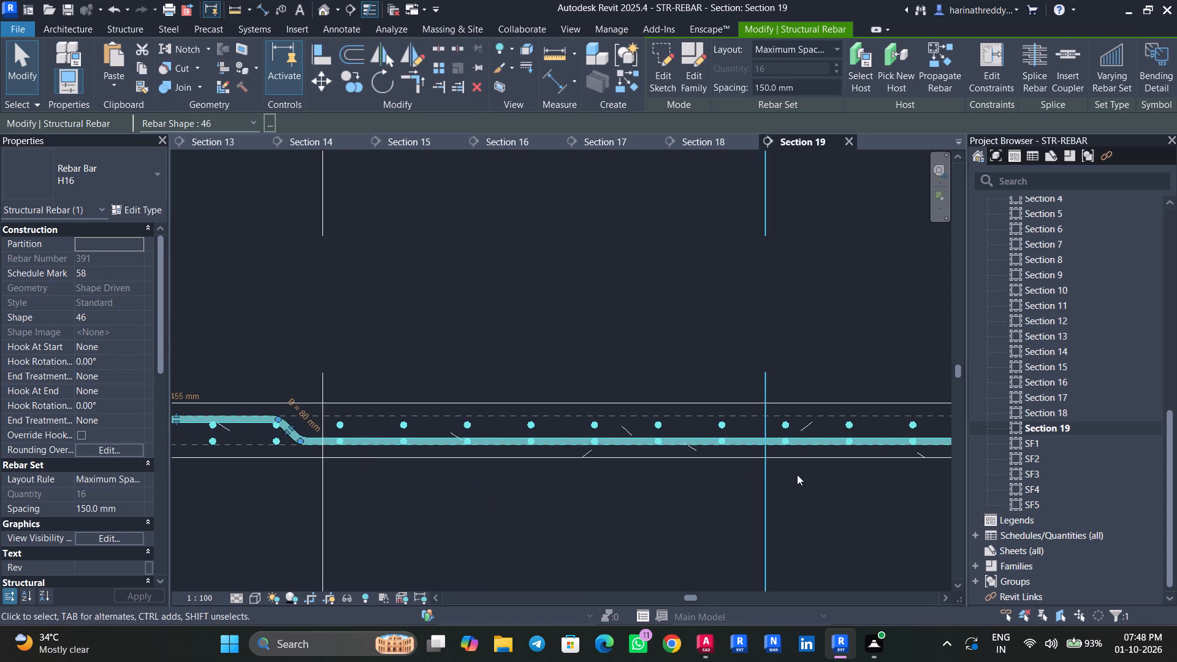
pyautogui.moveTo(805, 478); pyautogui.dragTo(483, 488, button='middle')
pyautogui.scroll(8, 783, 446)
pyautogui.moveTo(774, 458); pyautogui.dragTo(775, 450)
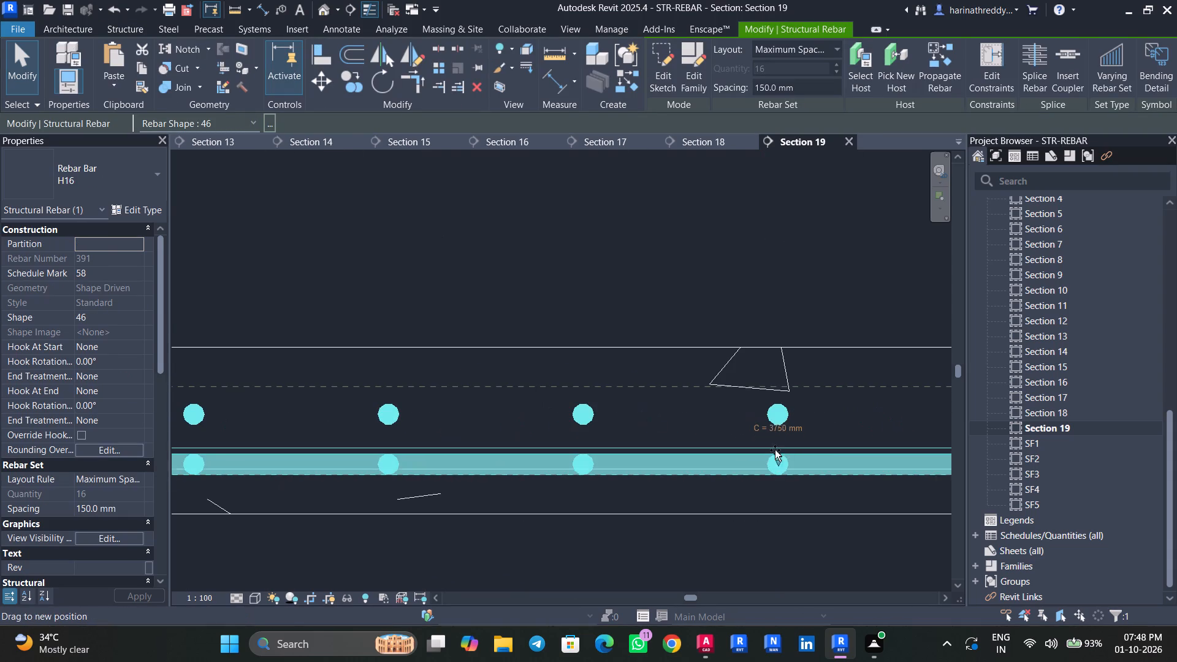
pyautogui.moveTo(775, 450); pyautogui.dragTo(775, 445)
pyautogui.scroll(-12, 781, 478)
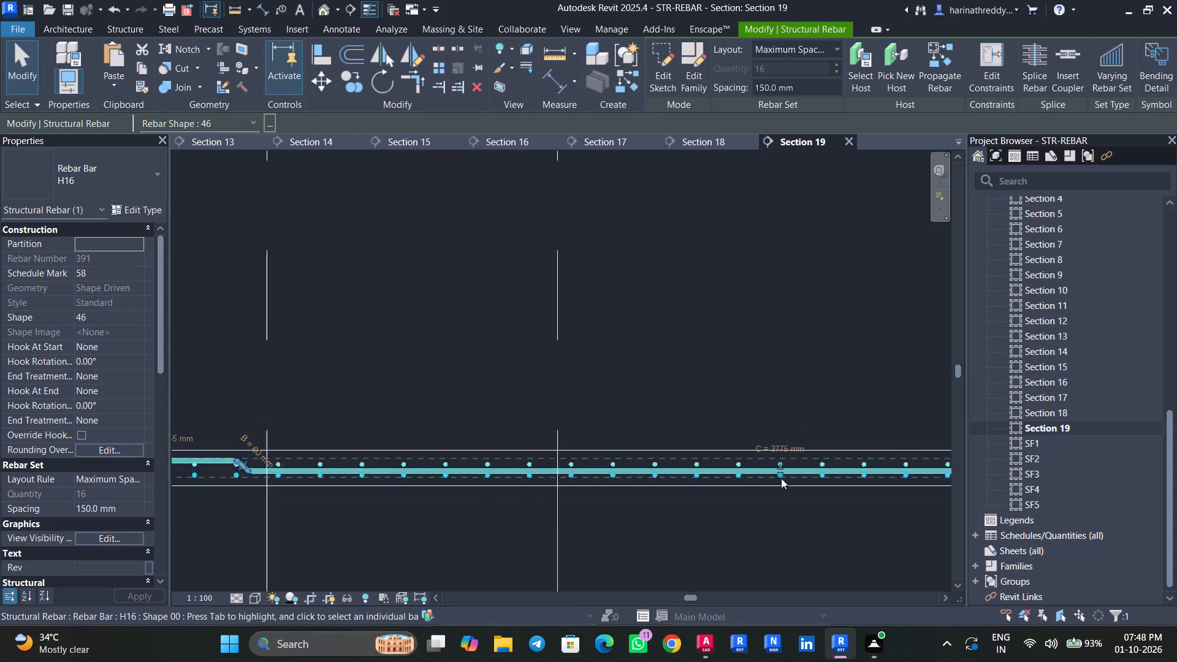
pyautogui.moveTo(553, 496); pyautogui.dragTo(724, 495, button='middle')
pyautogui.scroll(8, 445, 452)
pyautogui.scroll(-1, 441, 466)
pyautogui.scroll(1, 441, 466)
pyautogui.press('Escape')
pyautogui.press('Escape')
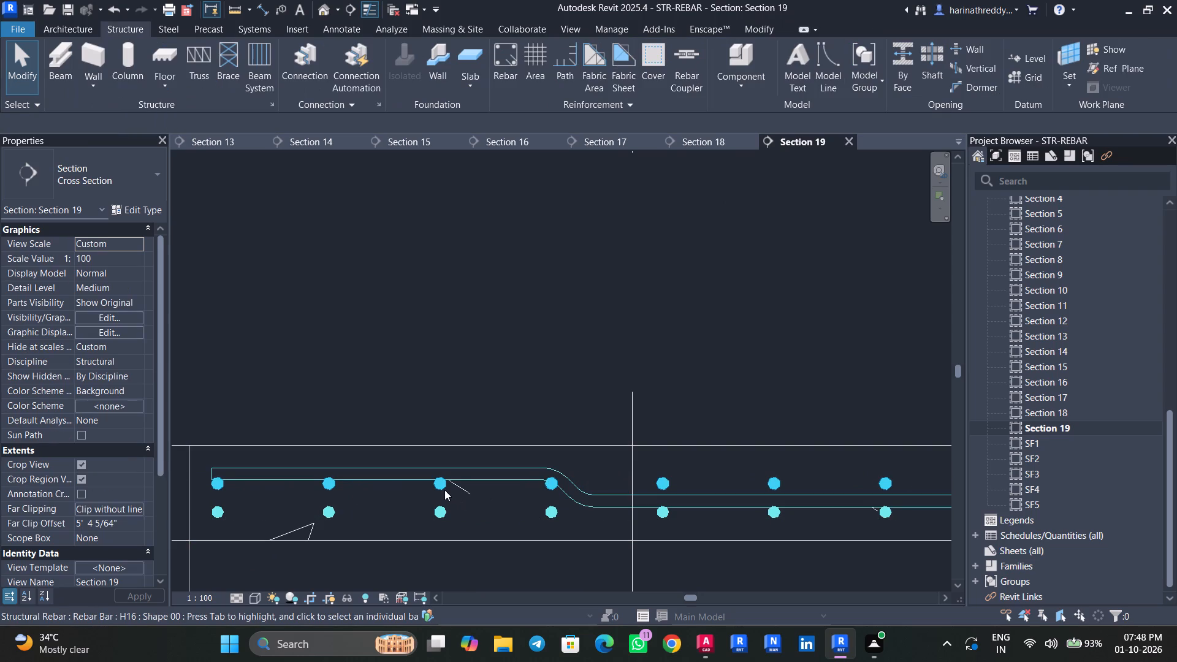
# Nudge the upper straight bars down three increments and back up one, just beneath the cranked bar's top leg.
pyautogui.click(439, 489)
pyautogui.scroll(6, 439, 489)
pyautogui.press('Down')
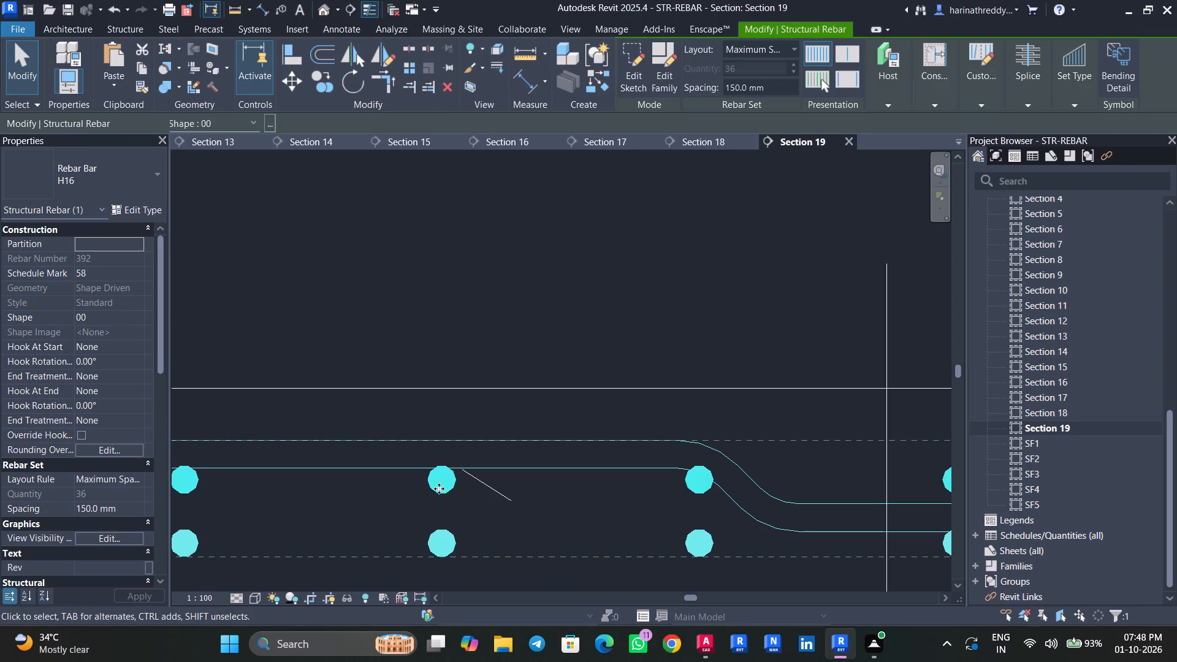
pyautogui.press('Down')
pyautogui.press('Down')
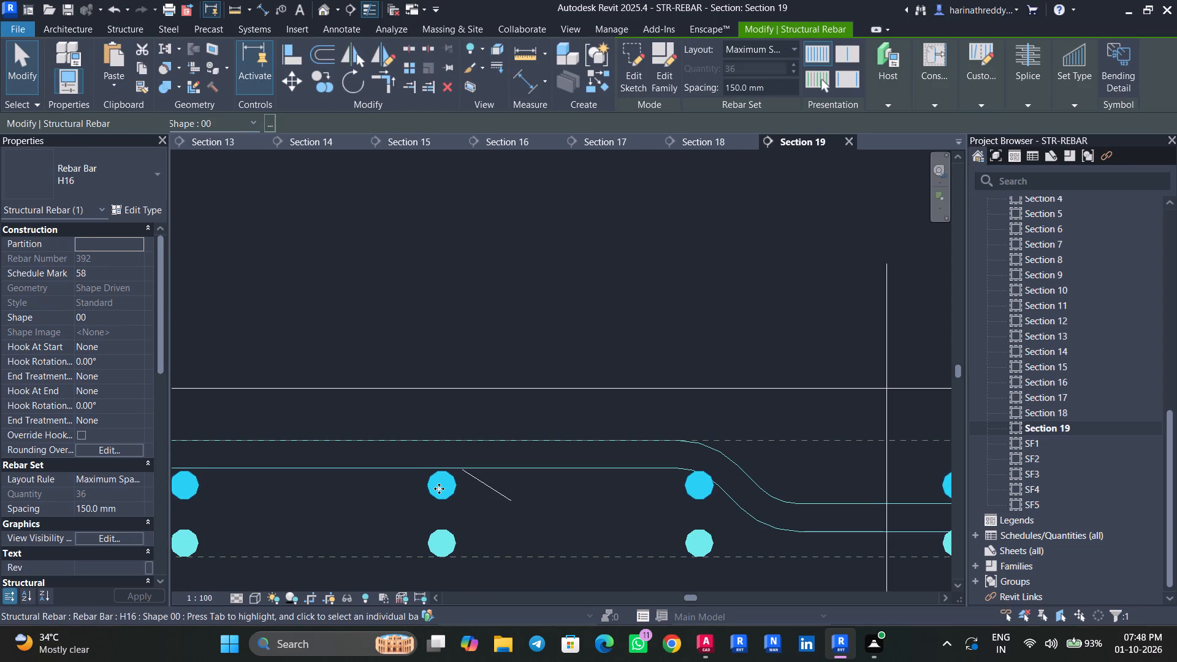
pyautogui.press('Up')
pyautogui.scroll(-7, 455, 482)
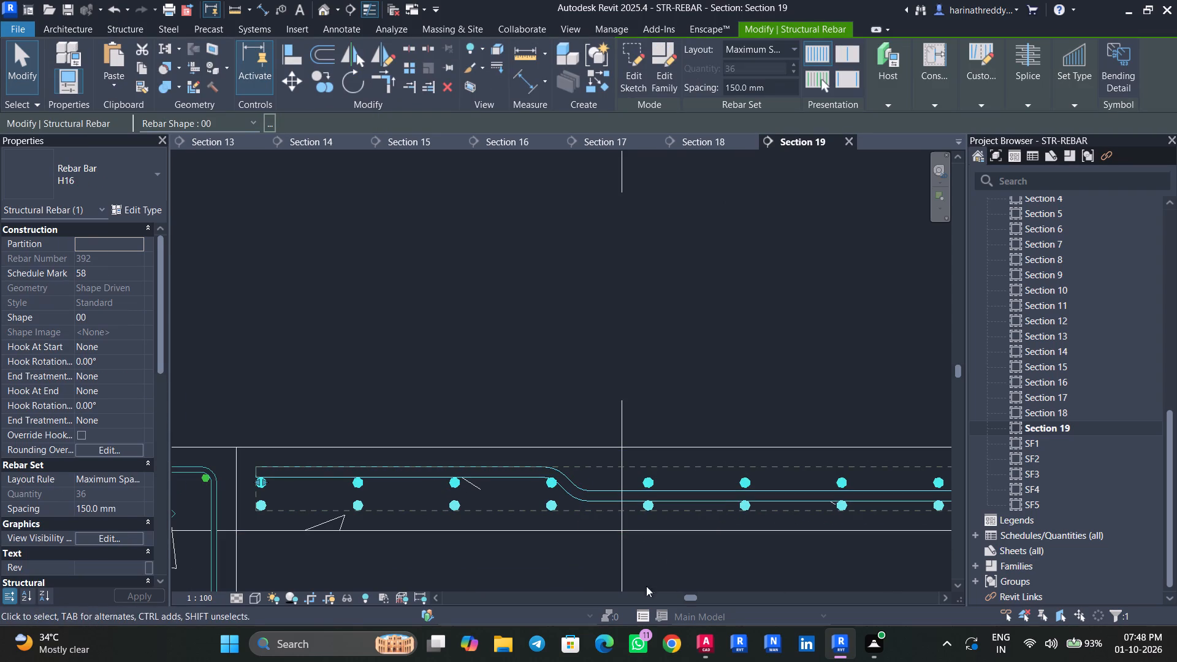
# Check the position of the straight and cranked bars along the slab up to the far beam.
pyautogui.scroll(1, 732, 541)
pyautogui.scroll(-4, 732, 541)
pyautogui.moveTo(738, 537); pyautogui.dragTo(384, 487, button='middle')
pyautogui.moveTo(684, 514); pyautogui.dragTo(279, 511, button='middle')
pyautogui.moveTo(856, 523); pyautogui.dragTo(686, 524, button='middle')
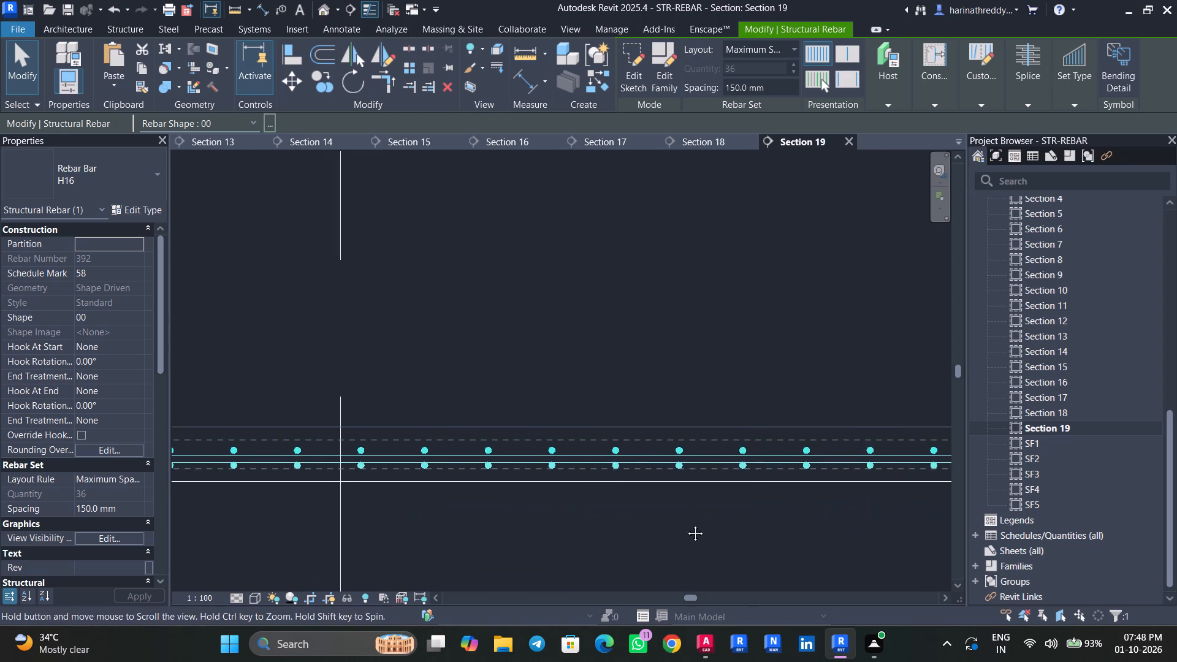
pyautogui.moveTo(686, 524); pyautogui.dragTo(436, 528, button='middle')
pyautogui.moveTo(733, 535); pyautogui.dragTo(328, 538, button='middle')
pyautogui.moveTo(799, 523); pyautogui.dragTo(492, 527, button='middle')
pyautogui.scroll(1, 492, 527)
pyautogui.press('Escape')
pyautogui.press('Escape')
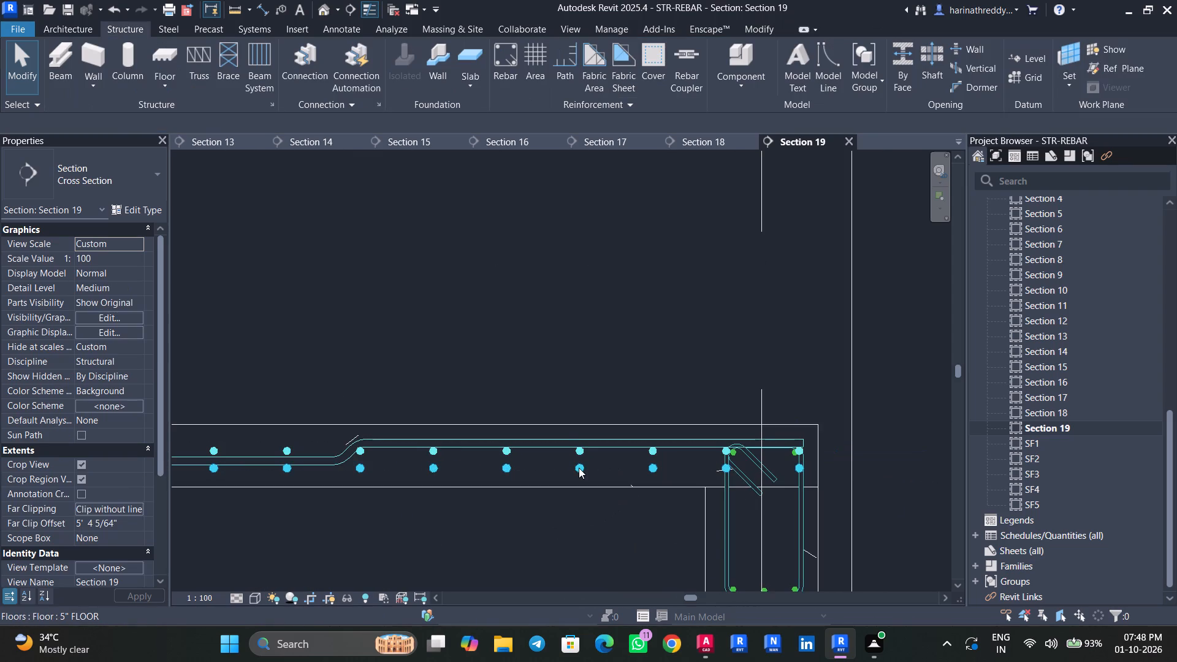
# Select all instances of the H16 rebar in the project and make them unobscured in the {3D} view.
pyautogui.click(579, 468)
pyautogui.press('s')
pyautogui.press('a')
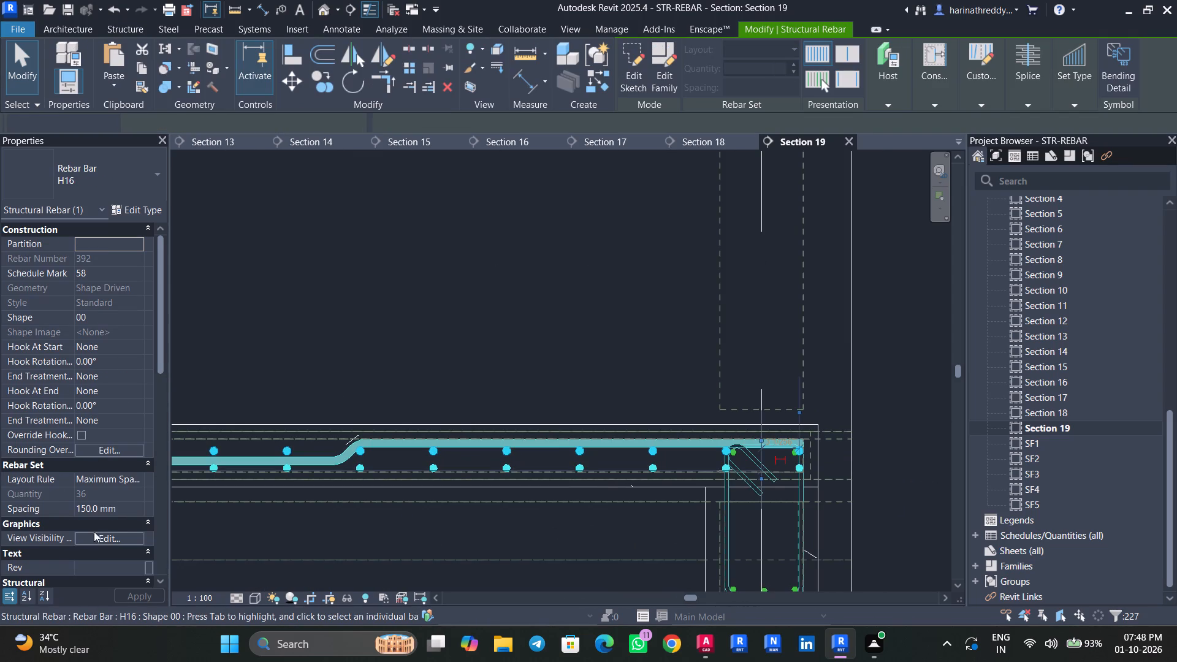
pyautogui.click(115, 538)
pyautogui.click(714, 282)
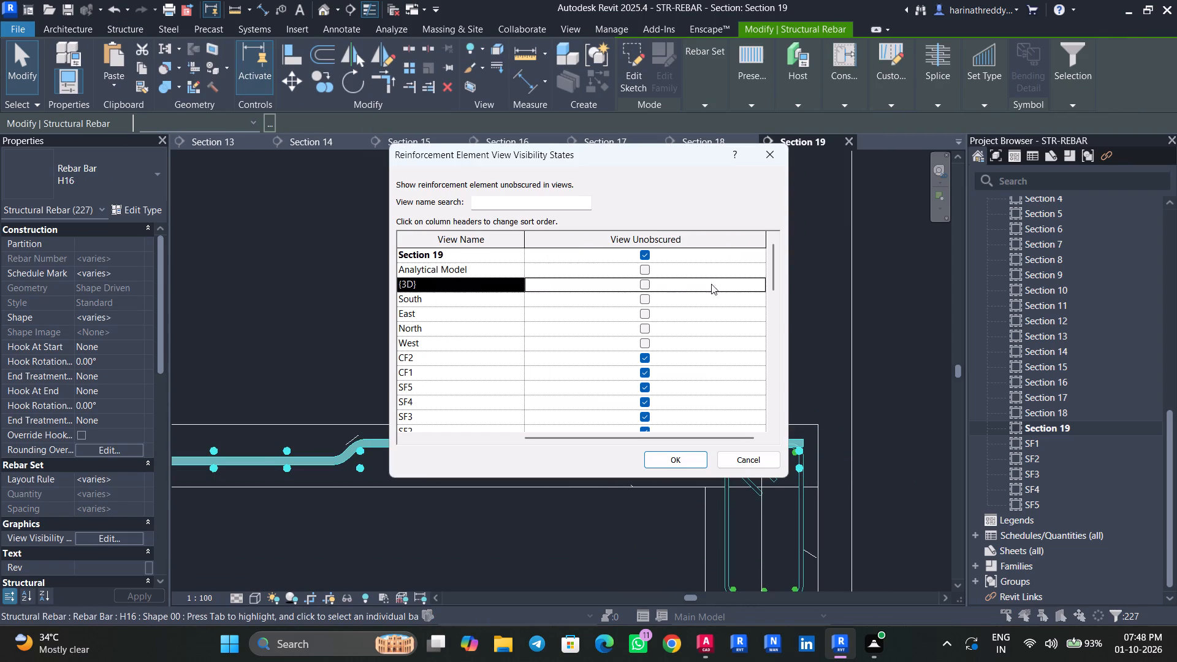
pyautogui.click(647, 284)
pyautogui.click(679, 464)
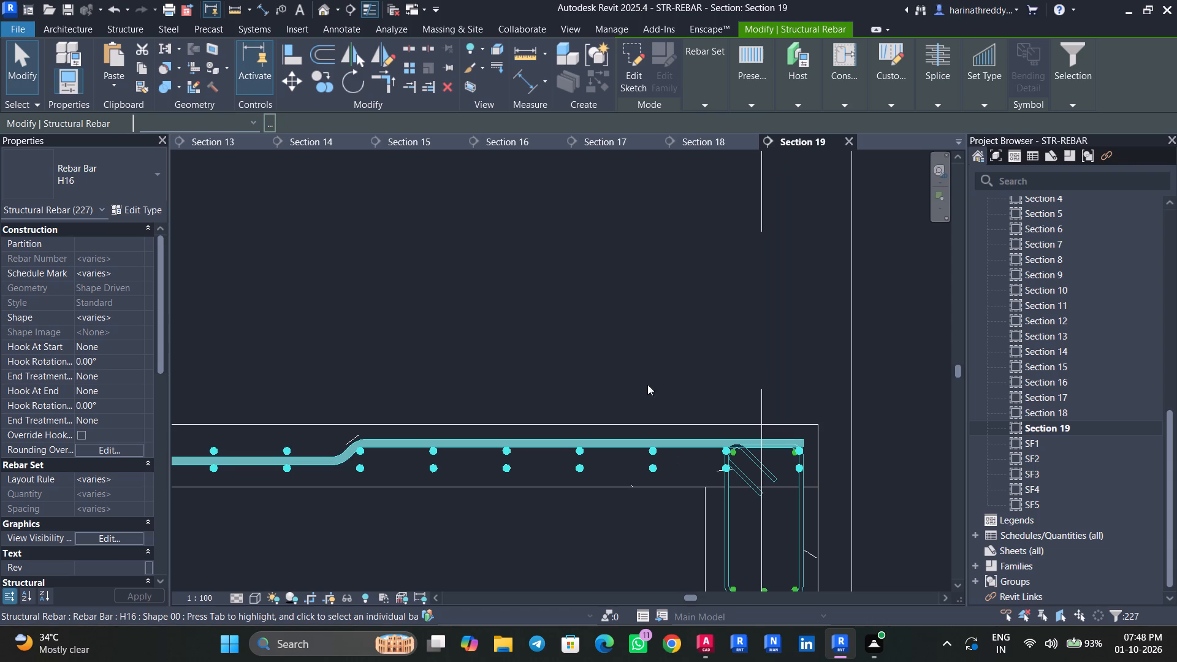
# Frame the PL 5" floor slab from Section 19 in a 3D section box and inspect its cranked and straight bars.
pyautogui.press('Escape')
pyautogui.press('Escape')
pyautogui.click(641, 420)
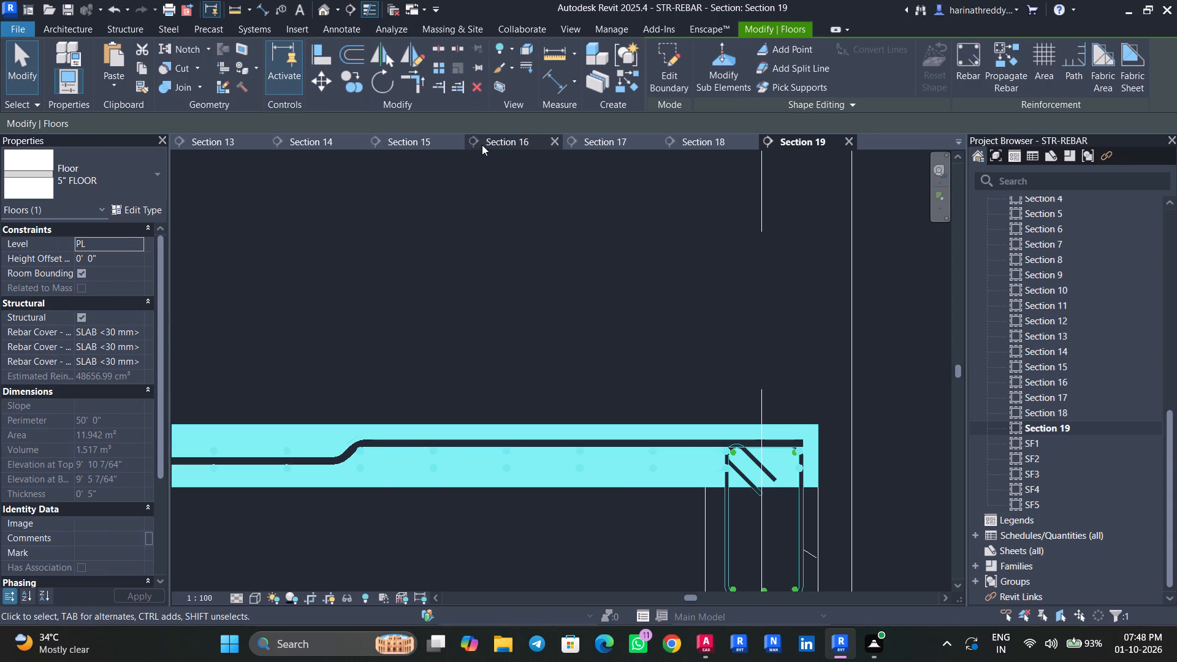
pyautogui.click(502, 91)
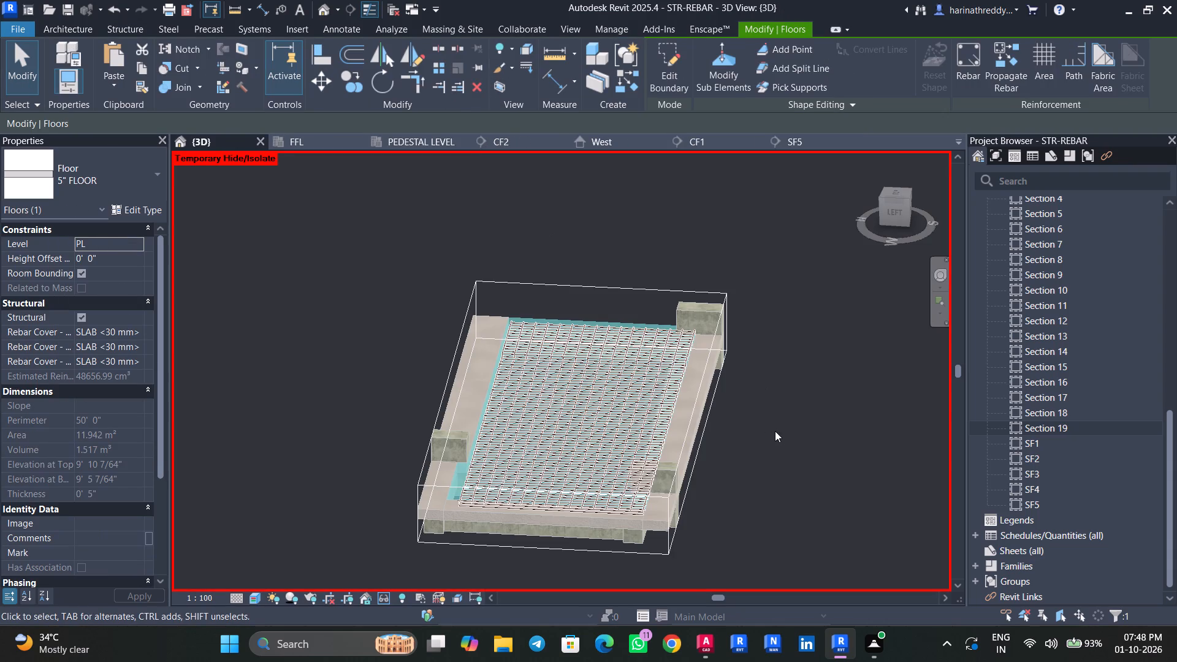
pyautogui.keyDown('shift'); pyautogui.moveTo(770, 436); pyautogui.dragTo(604, 504, button='middle'); pyautogui.keyUp('shift')
pyautogui.scroll(8, 524, 403)
pyautogui.moveTo(524, 409); pyautogui.dragTo(312, 277, button='middle')
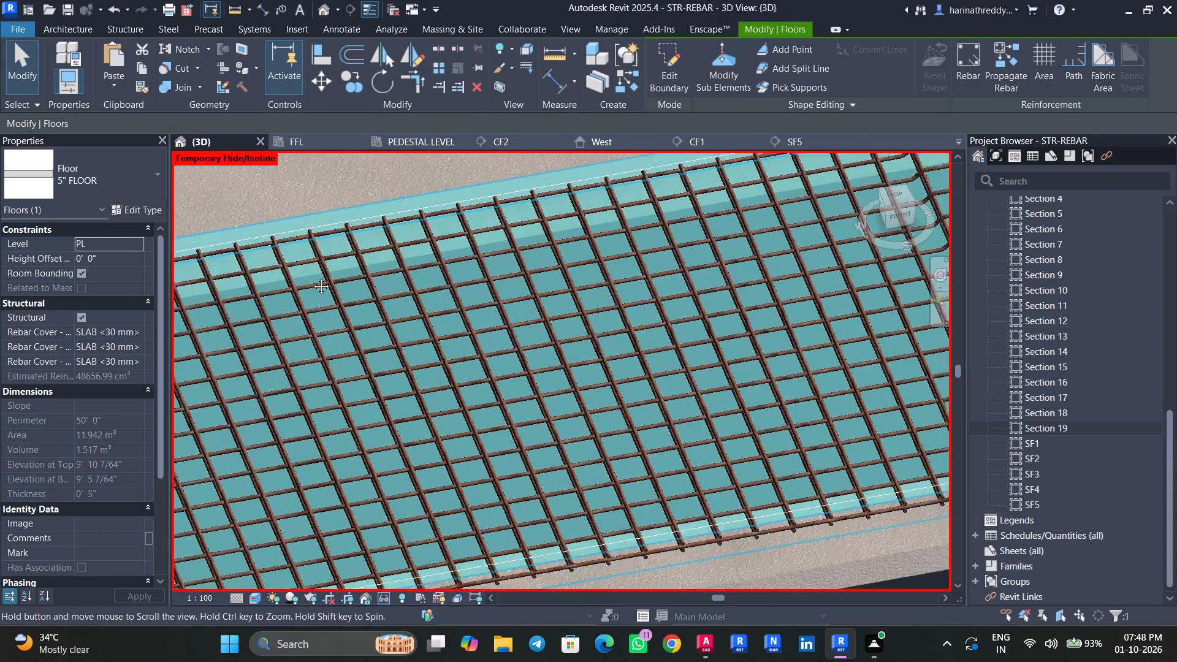
pyautogui.moveTo(312, 277); pyautogui.dragTo(312, 276, button='middle')
pyautogui.scroll(-4, 312, 276)
pyautogui.scroll(1, 312, 276)
pyautogui.scroll(-5, 312, 276)
pyautogui.keyDown('shift'); pyautogui.moveTo(534, 393); pyautogui.dragTo(457, 313, button='middle'); pyautogui.keyUp('shift')
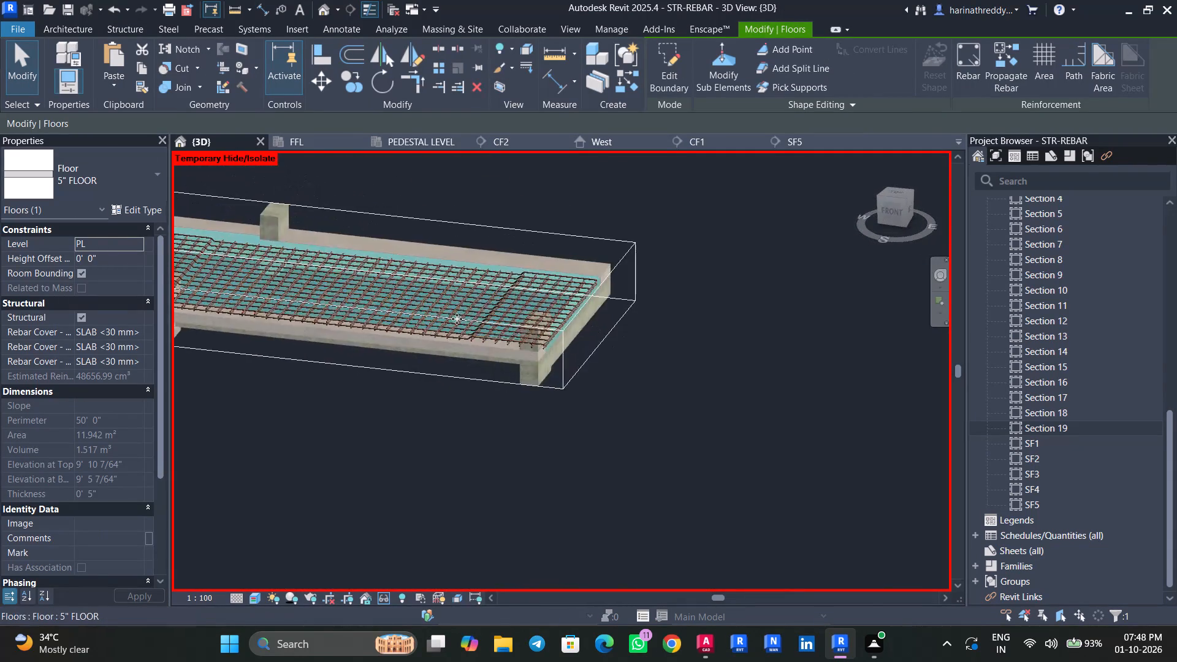
pyautogui.press('Escape')
pyautogui.press('Escape')
pyautogui.scroll(5, 343, 345)
pyautogui.moveTo(340, 362); pyautogui.dragTo(600, 528, button='middle')
pyautogui.scroll(1, 558, 501)
pyautogui.scroll(-5, 601, 523)
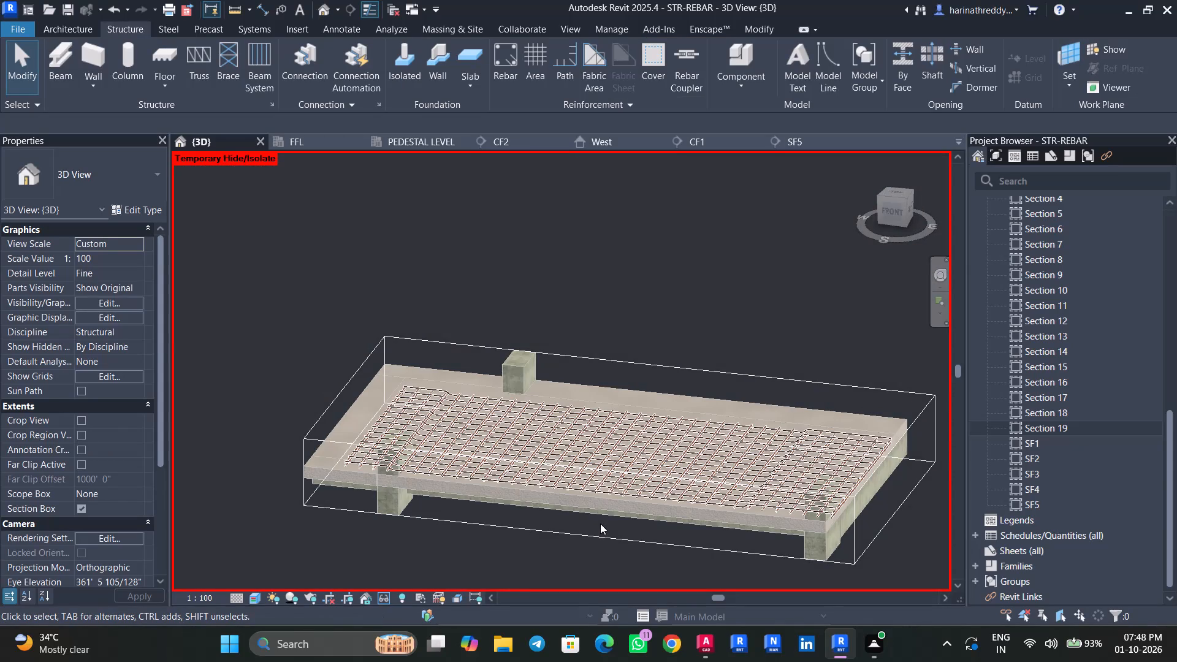
pyautogui.scroll(5, 802, 470)
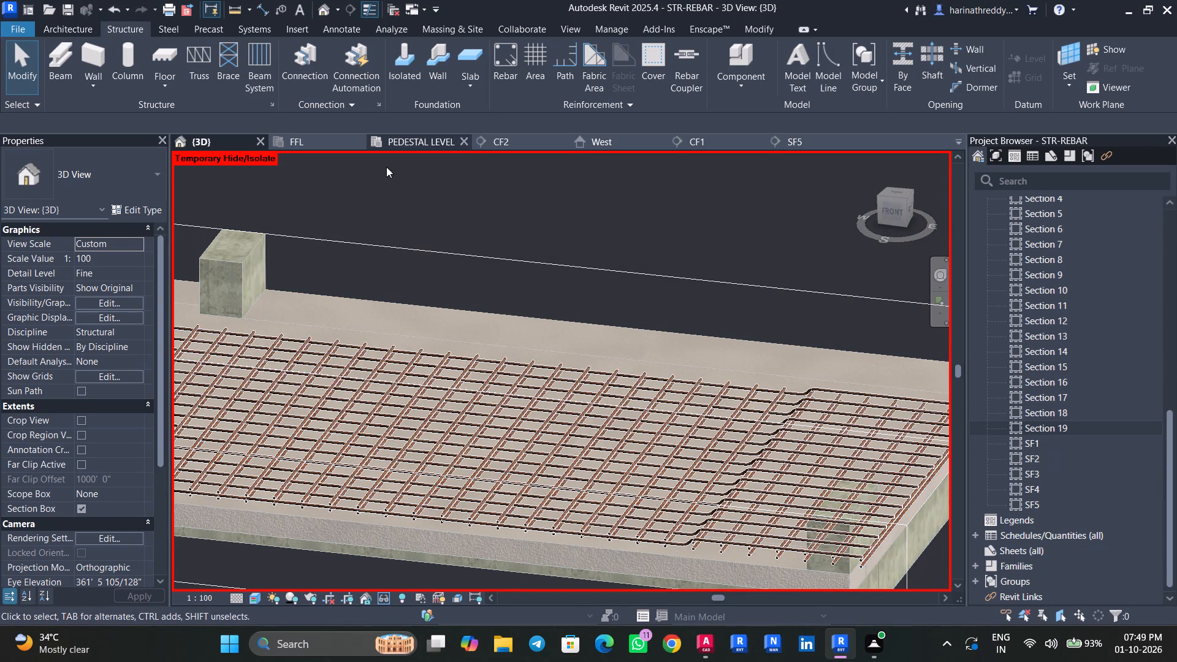
# Look over the FFL plan between grids 1 and 6 for the slab bars and pick the Section 19 mark near grid 3.
pyautogui.click(338, 145)
pyautogui.scroll(-3, 538, 270)
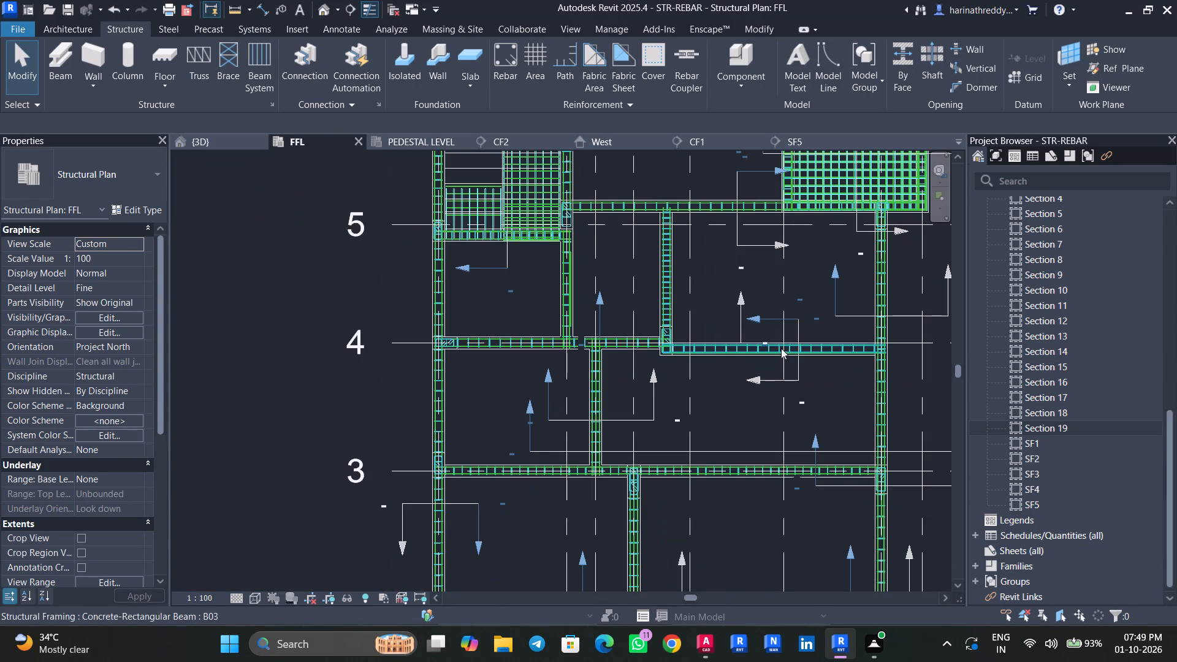
pyautogui.moveTo(759, 384); pyautogui.dragTo(614, 475, button='middle')
pyautogui.moveTo(668, 344); pyautogui.dragTo(601, 454, button='middle')
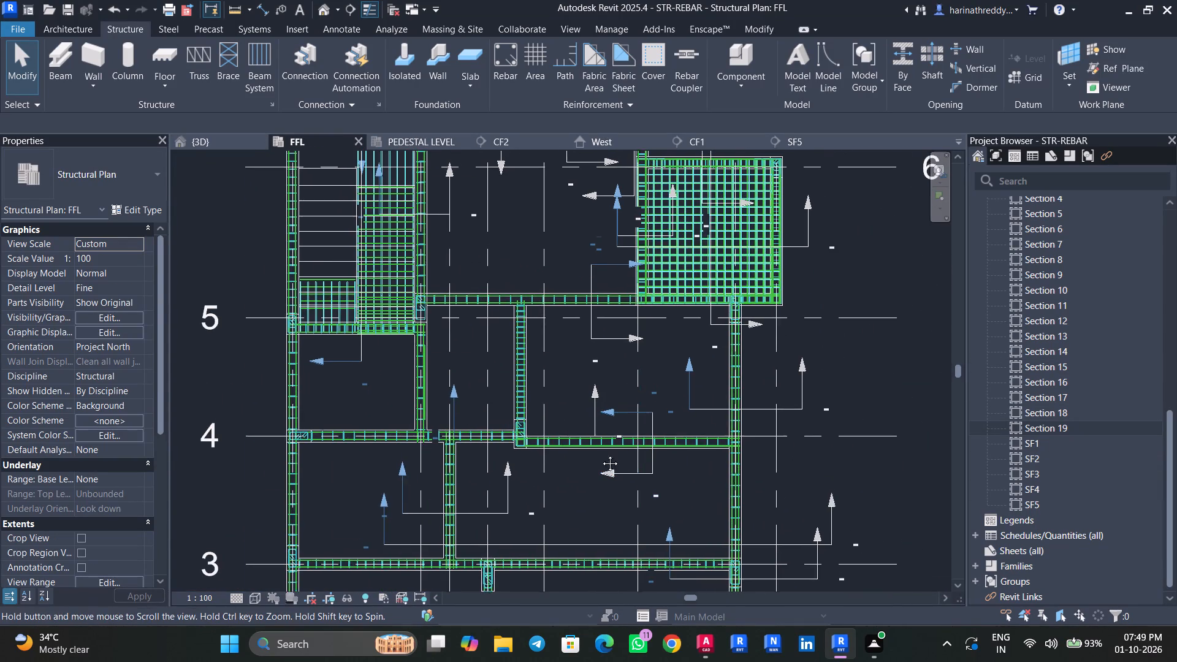
pyautogui.moveTo(601, 454); pyautogui.dragTo(585, 482, button='middle')
pyautogui.moveTo(584, 473); pyautogui.dragTo(717, 99, button='middle')
pyautogui.moveTo(655, 375); pyautogui.dragTo(613, 204, button='middle')
pyautogui.scroll(-4, 609, 215)
pyautogui.moveTo(609, 217); pyautogui.dragTo(609, 316, button='middle')
pyautogui.press('Escape')
pyautogui.press('Escape')
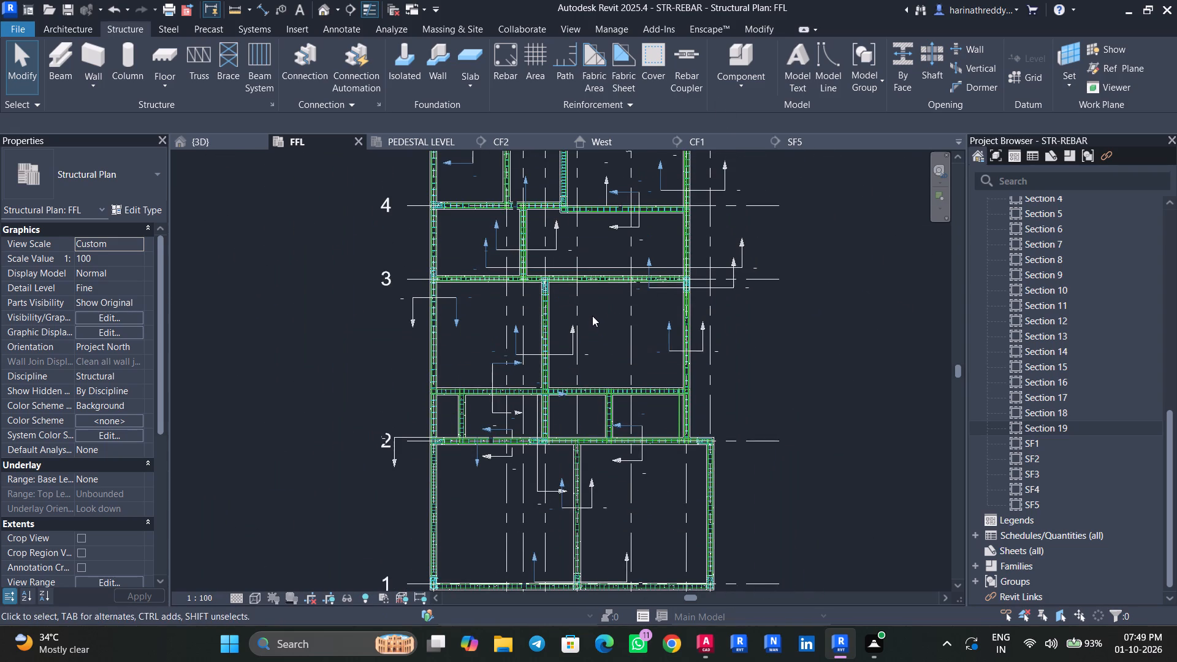
pyautogui.press('Escape')
pyautogui.click(618, 266)
pyautogui.moveTo(619, 303); pyautogui.dragTo(624, 374, button='middle')
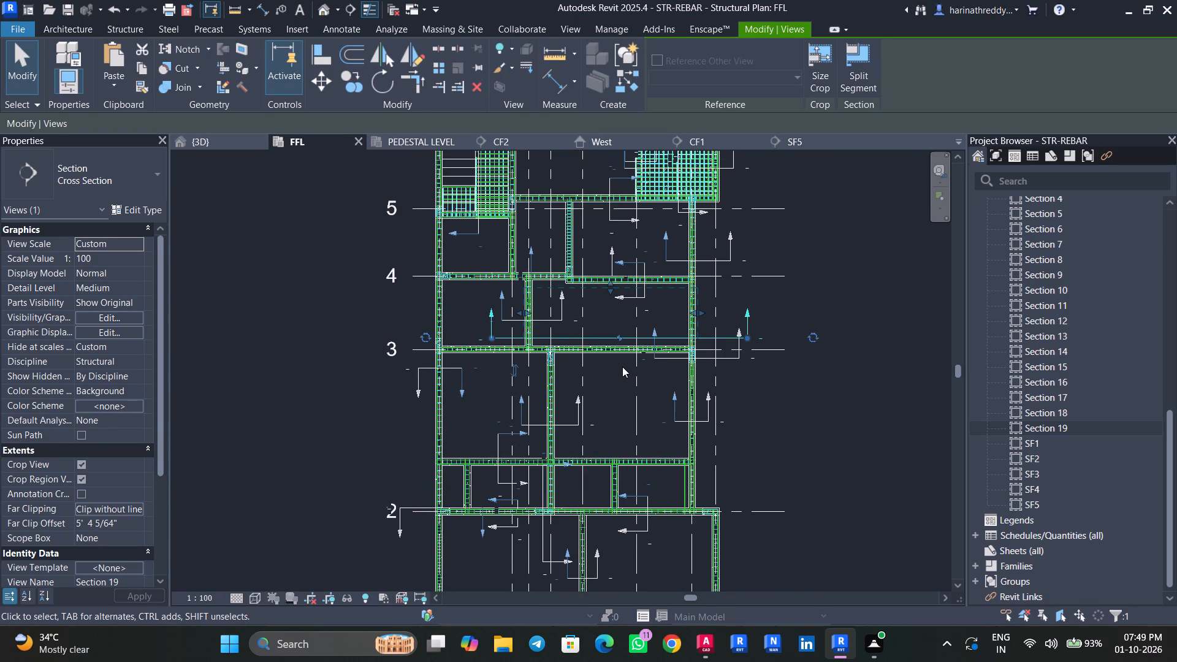
# Select all instances of the H16 rebar from the 3D view and make them unobscured in the FFL plan.
pyautogui.click(329, 12)
pyautogui.click(490, 384)
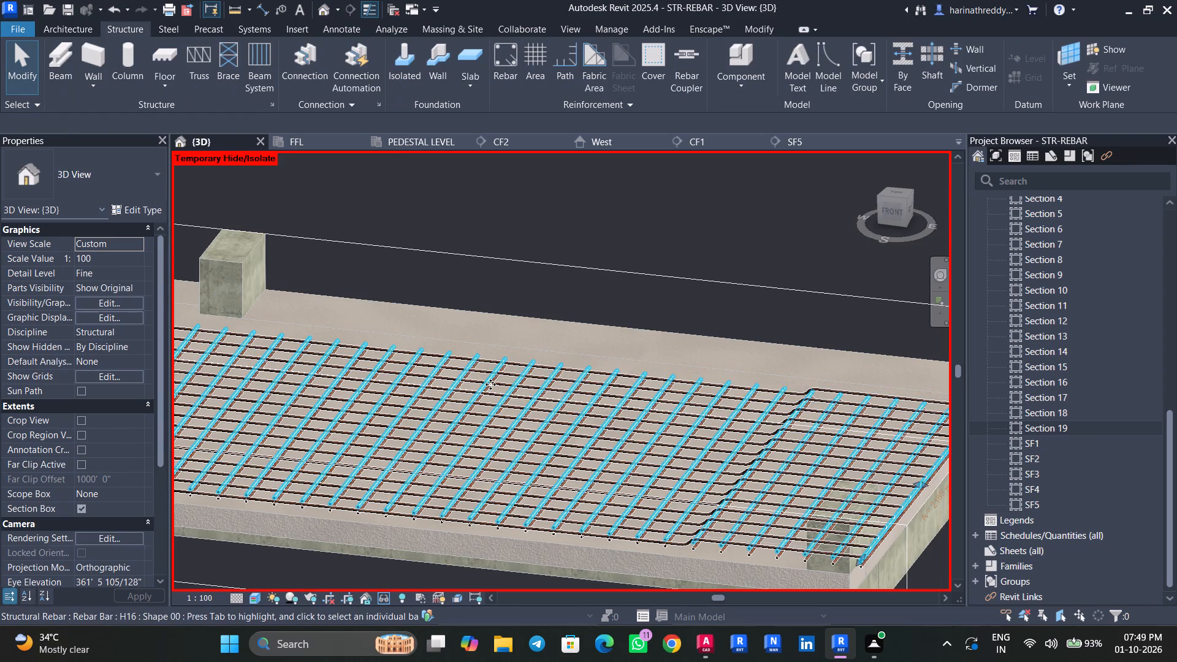
pyautogui.write('SA')
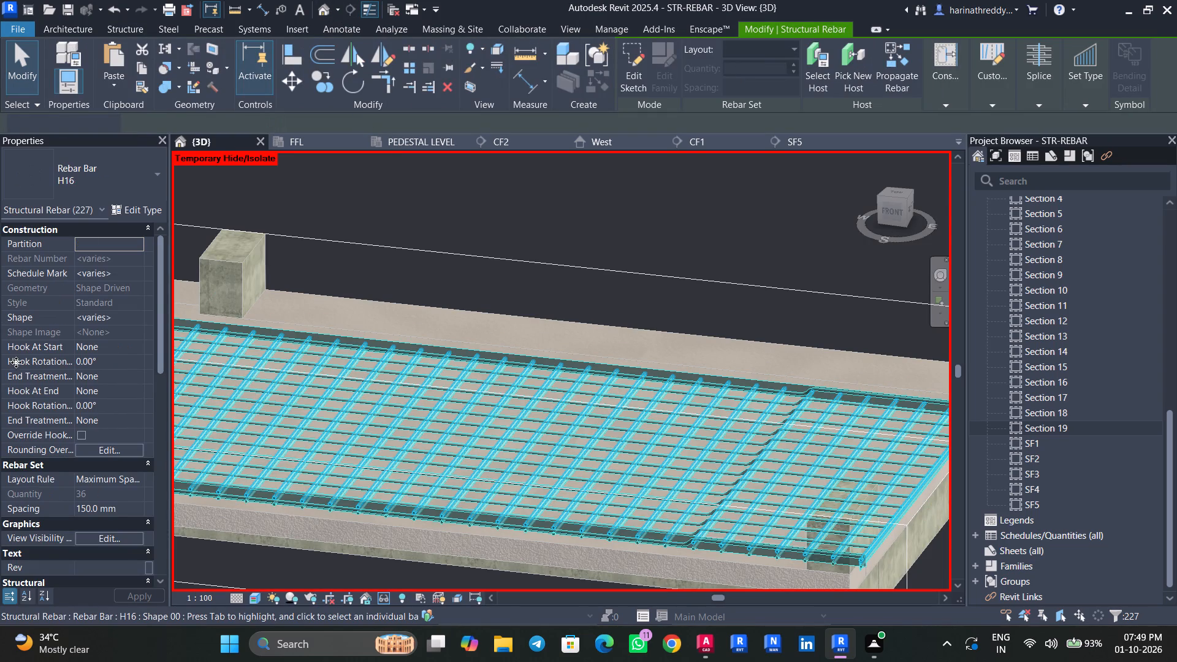
pyautogui.click(111, 540)
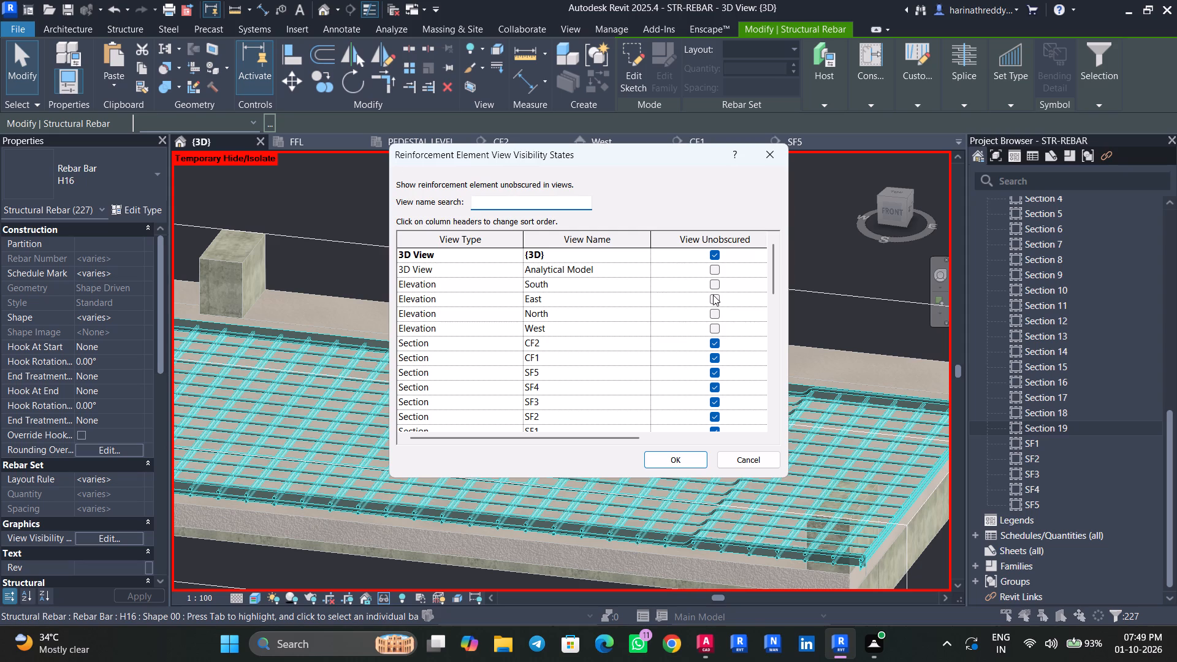
pyautogui.scroll(-2, 687, 377)
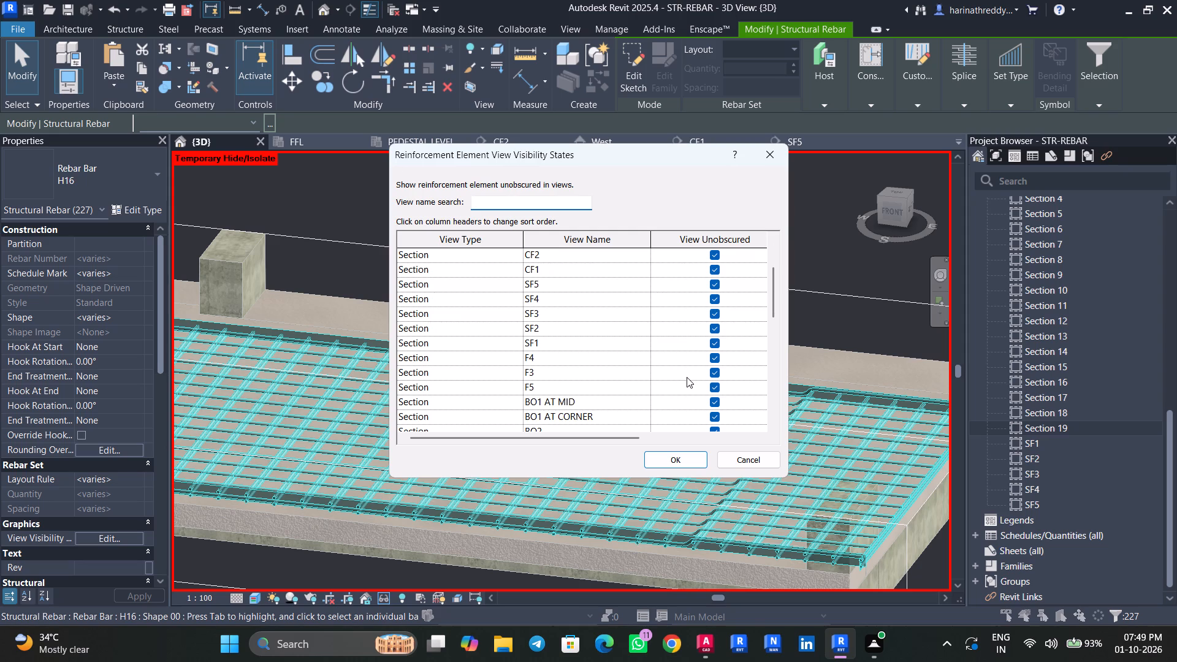
pyautogui.scroll(-2, 687, 377)
pyautogui.scroll(4, 687, 377)
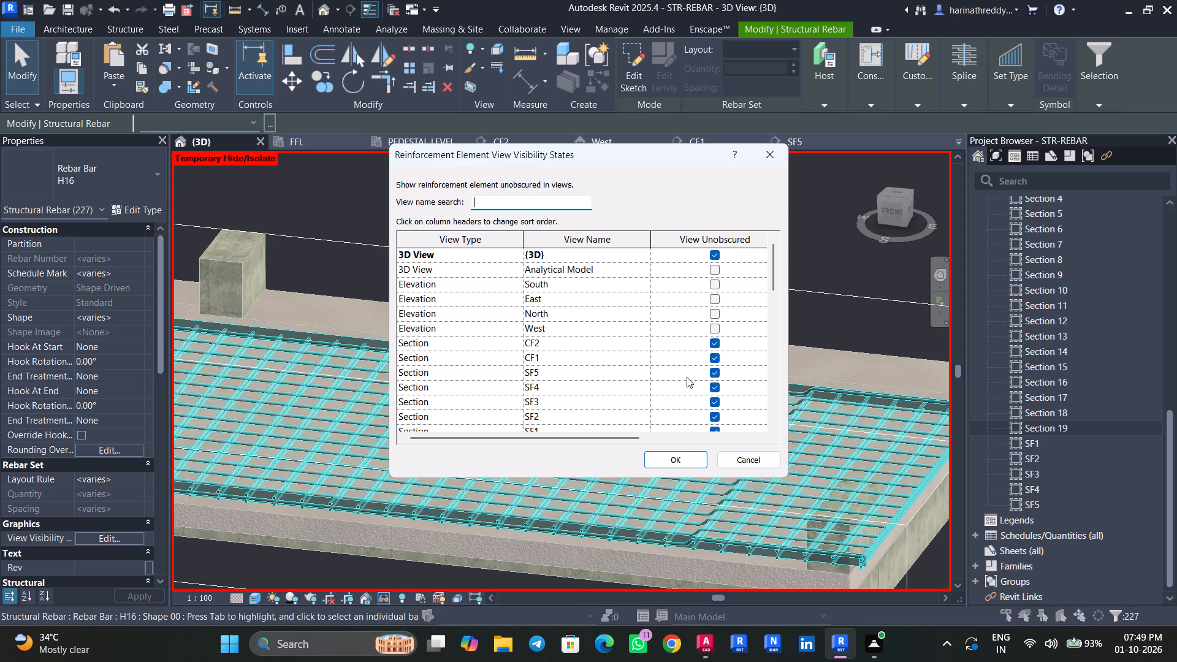
pyautogui.scroll(-10, 670, 372)
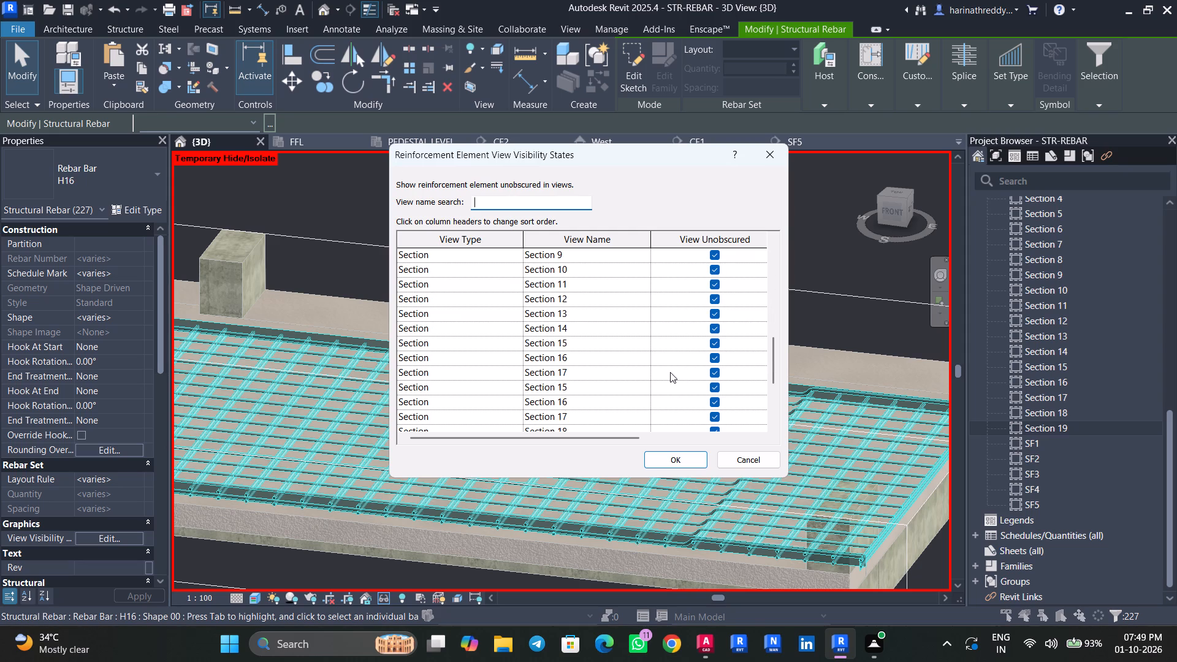
pyautogui.click(717, 415)
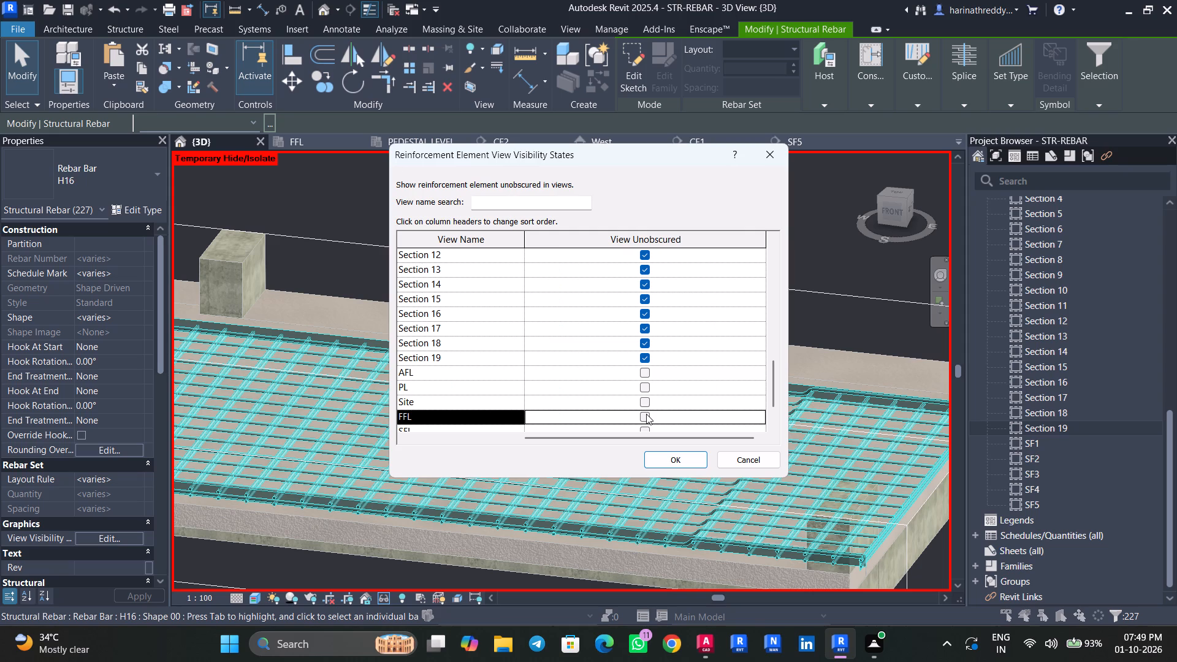
pyautogui.click(646, 416)
pyautogui.click(655, 455)
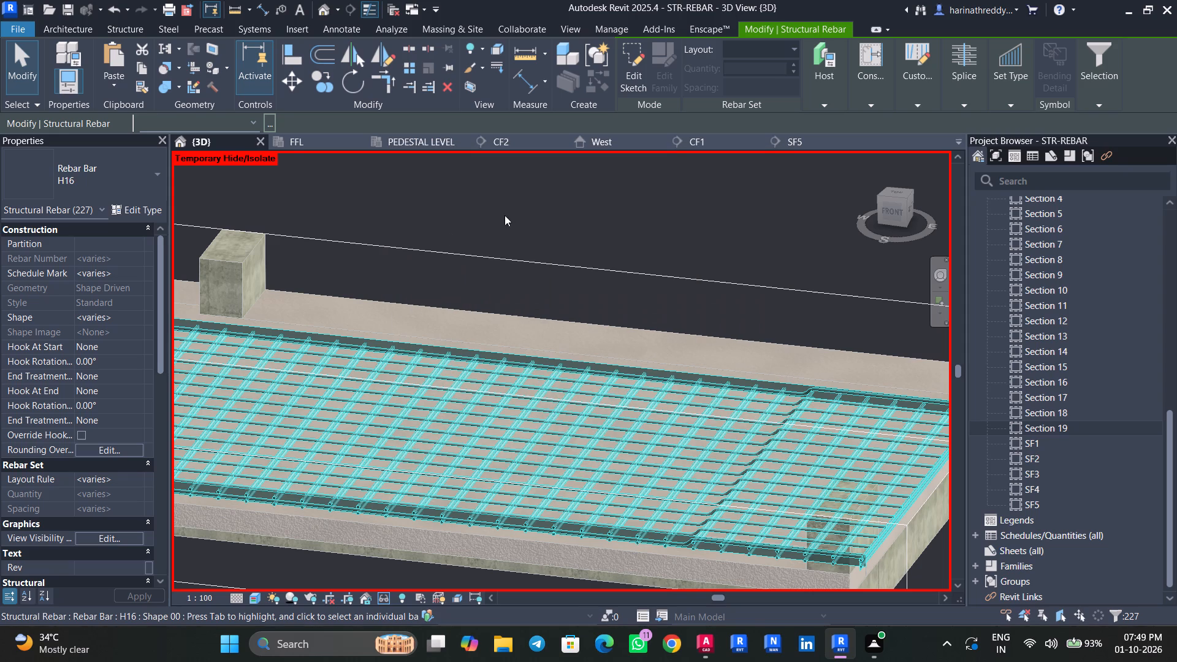
# Check the FFL plan between grids 3 and 5 for the slab's H16 bars, cycling through the overlapping elements.
pyautogui.click(297, 136)
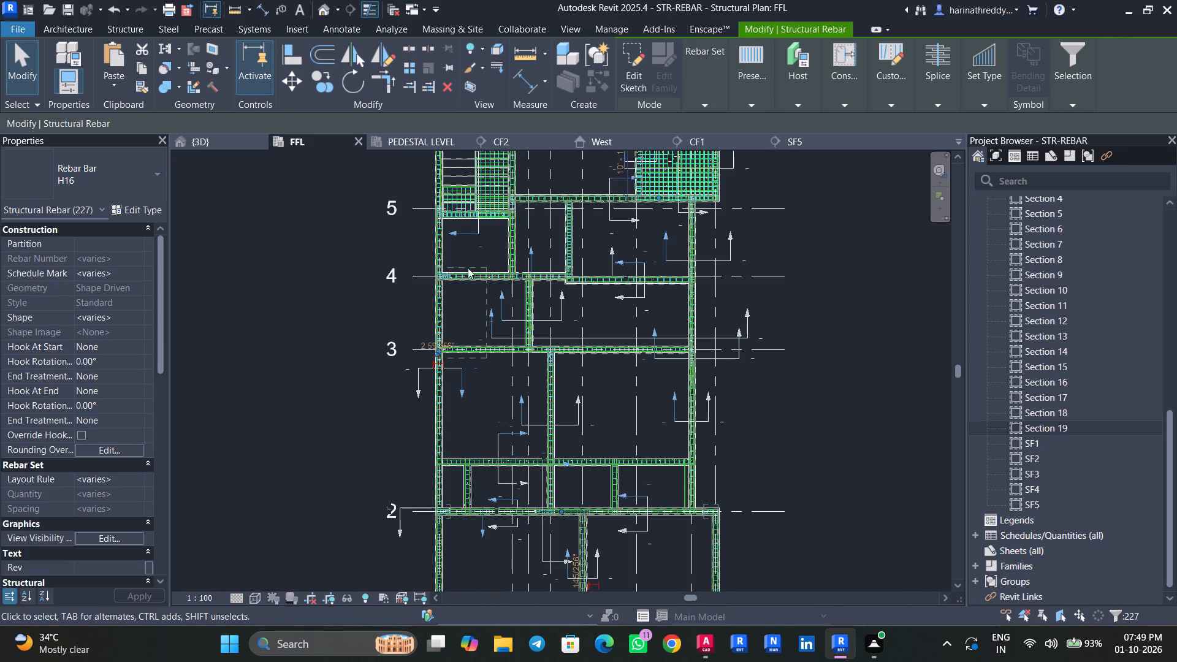
pyautogui.scroll(-5, 801, 357)
pyautogui.press('Escape')
pyautogui.press('Escape')
pyautogui.press('Escape')
pyautogui.scroll(2, 734, 336)
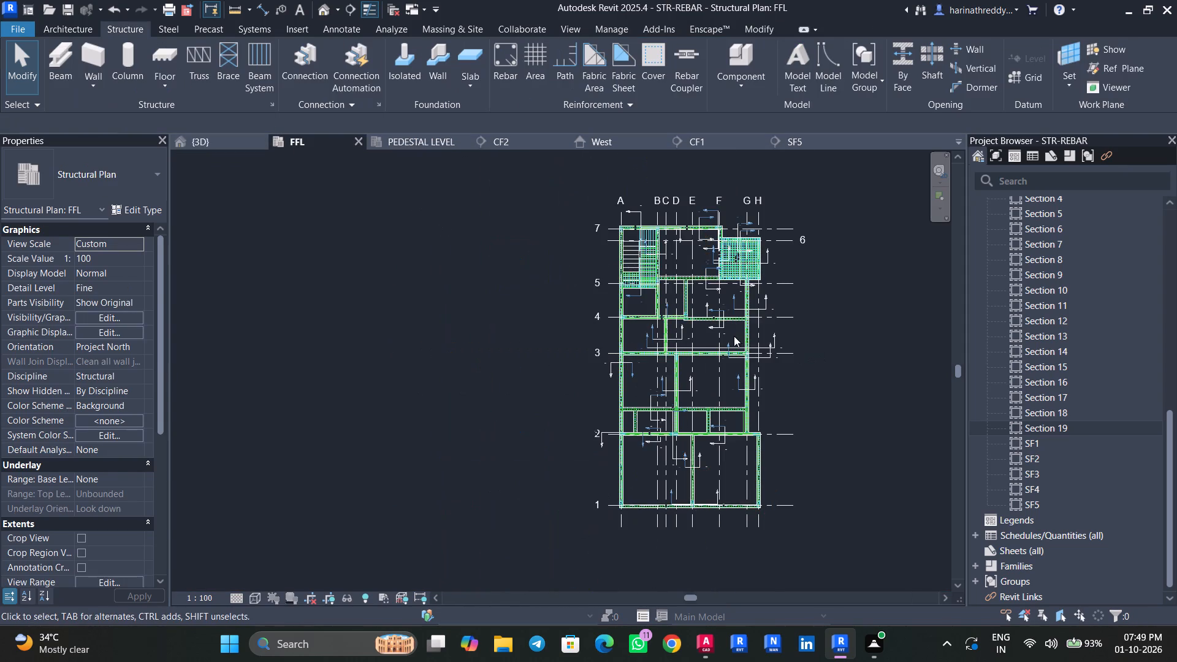
pyautogui.scroll(6, 734, 336)
pyautogui.press('Tab')
pyautogui.press('Tab')
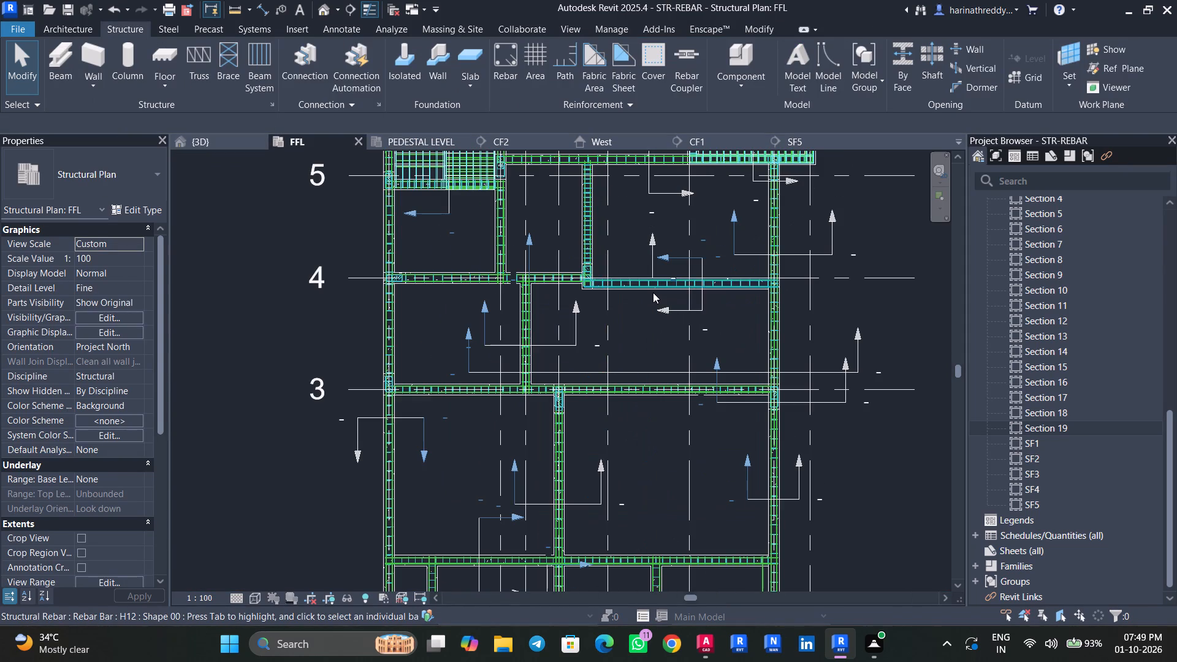
pyautogui.press('Tab')
pyautogui.press('Tab')
pyautogui.press('Tab')
pyautogui.press('Tab')
pyautogui.press('Tab')
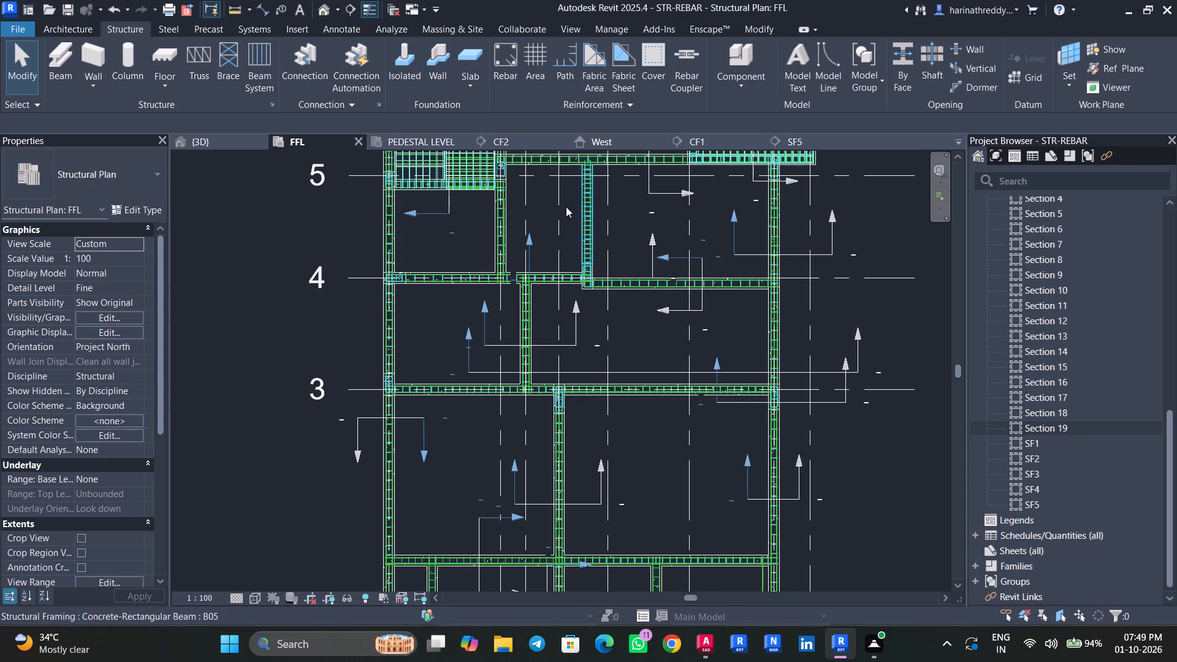
# Compare the slab reinforcement in 3D with the FFL plan around the staircase between grids 5 and 7.
pyautogui.click(325, 10)
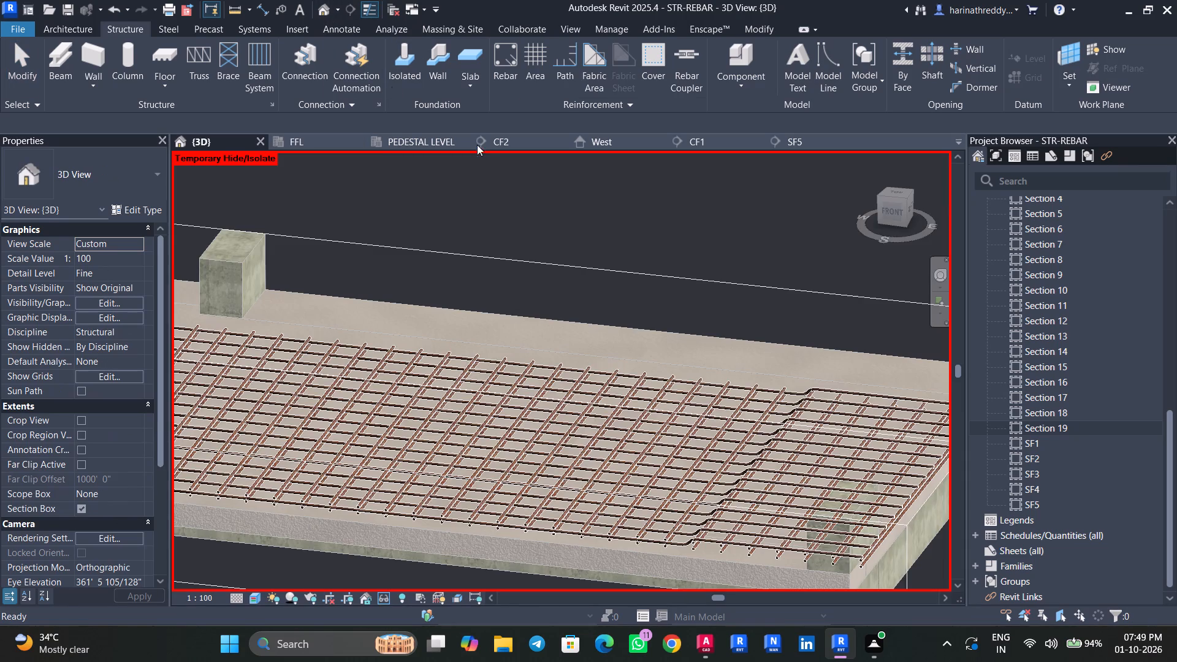
pyautogui.scroll(-3, 601, 261)
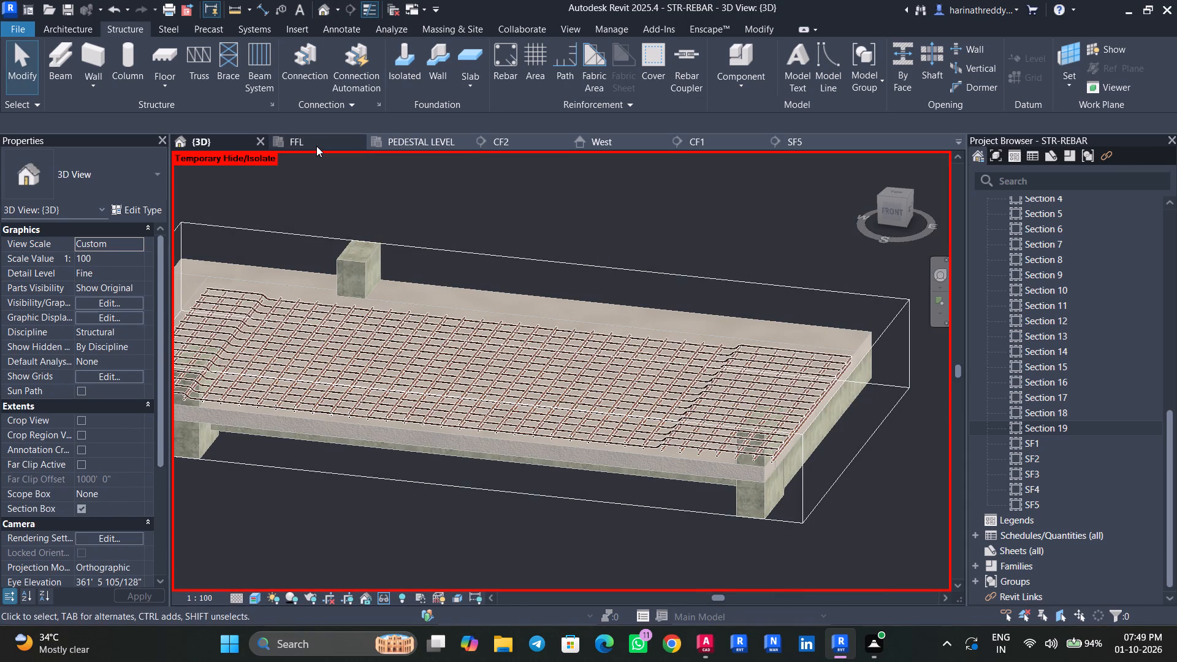
pyautogui.click(316, 146)
pyautogui.scroll(-8, 490, 302)
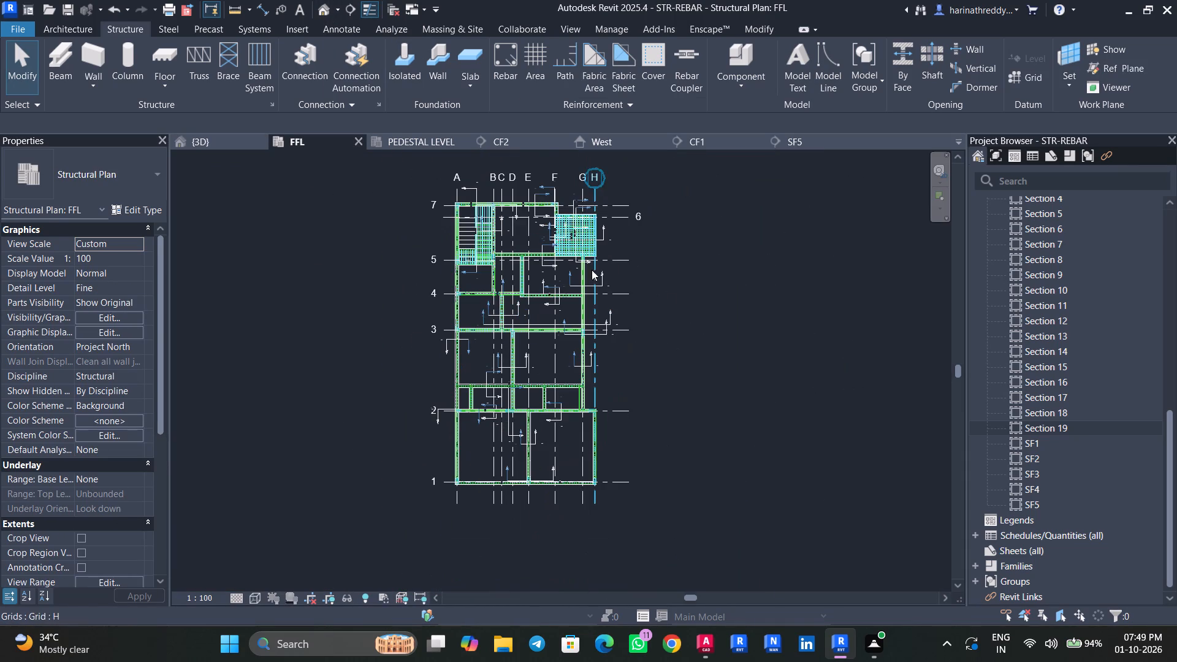
pyautogui.scroll(10, 448, 219)
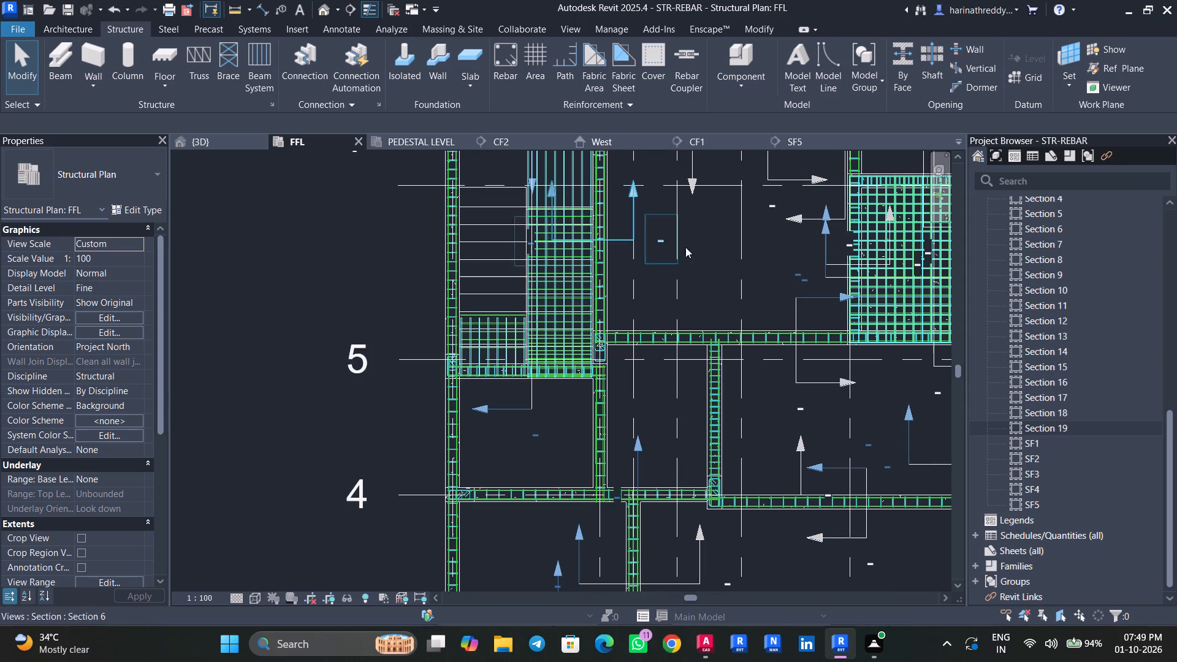
pyautogui.moveTo(677, 275); pyautogui.dragTo(681, 371, button='middle')
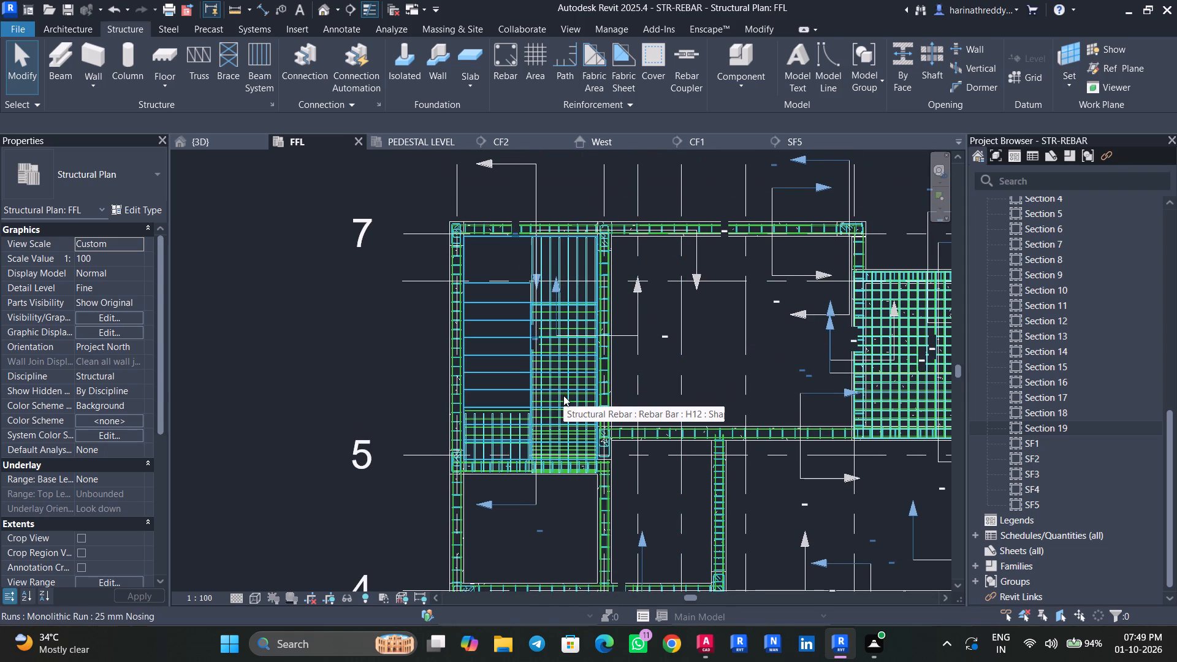
pyautogui.scroll(2, 563, 395)
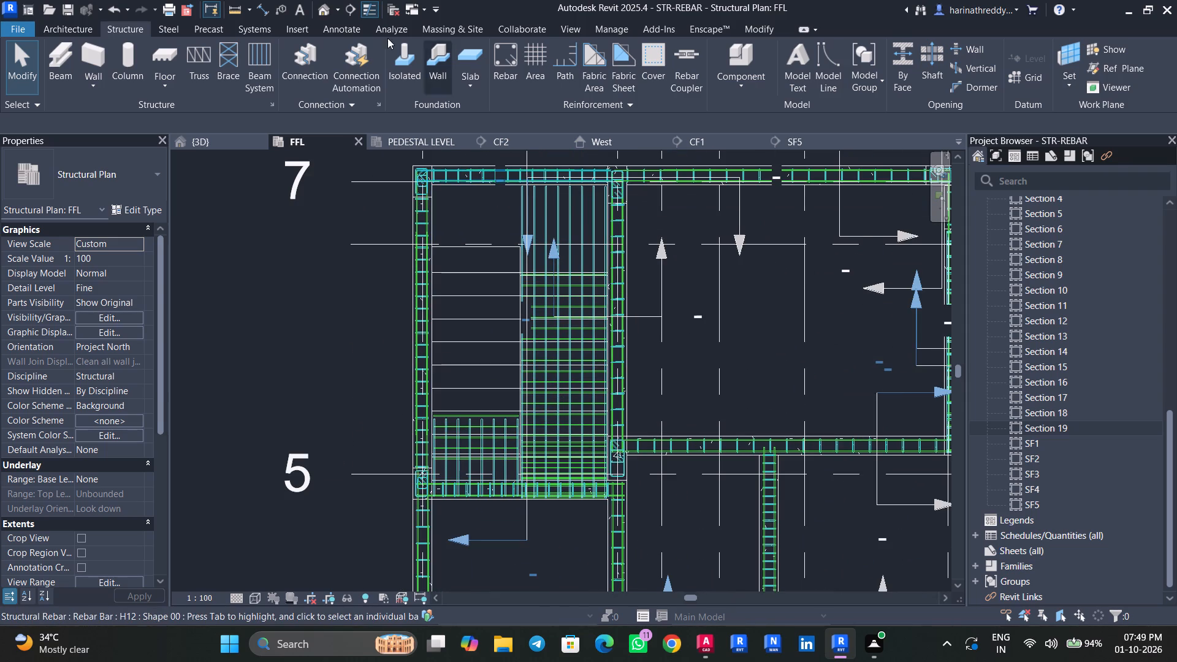
# Turn off the section box in the {3D} view.
pyautogui.click(318, 6)
pyautogui.click(671, 280)
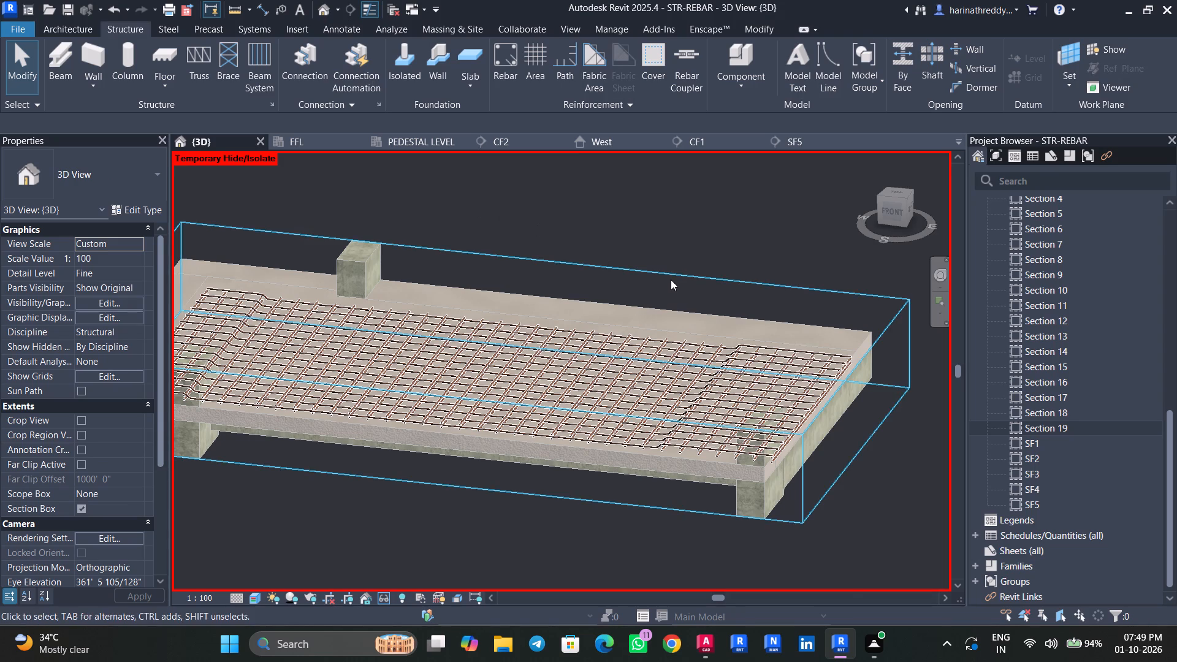
pyautogui.scroll(-4, 671, 280)
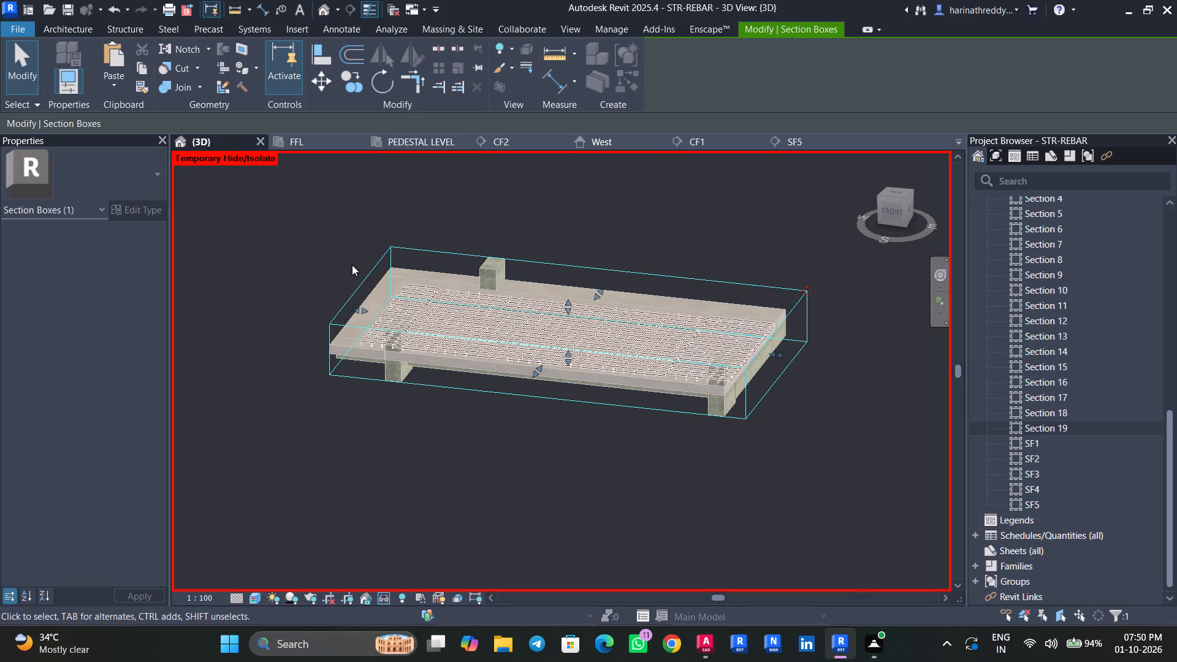
pyautogui.press('Escape')
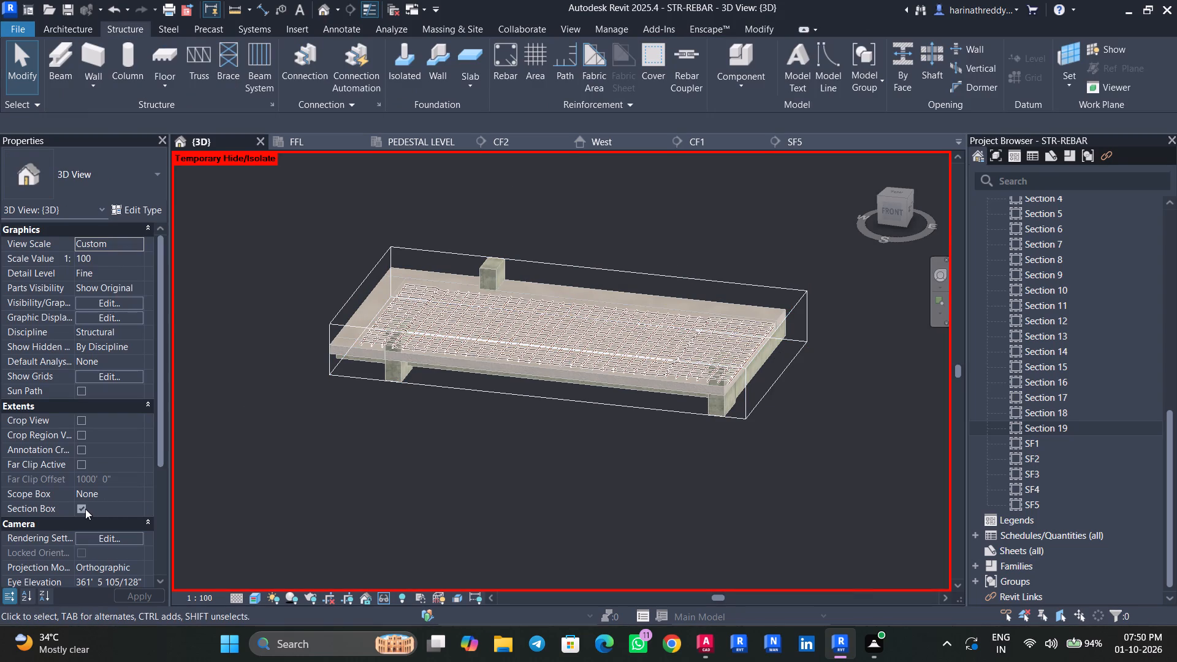
pyautogui.click(85, 509)
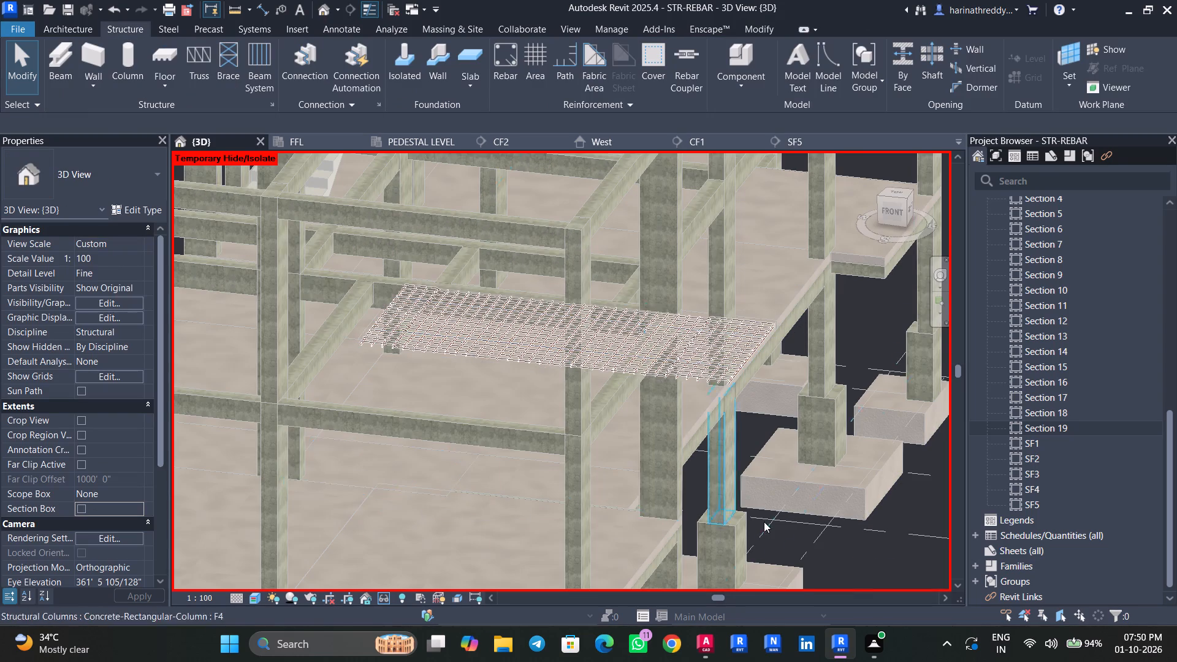
# Examine the slab's H16 straight and cranked bars in 3D along the edge beam and from above, checking the individual sets.
pyautogui.scroll(-5, 763, 519)
pyautogui.keyDown('shift'); pyautogui.moveTo(777, 521); pyautogui.dragTo(593, 484, button='middle'); pyautogui.keyUp('shift')
pyautogui.press('Escape')
pyautogui.press('Escape')
pyautogui.scroll(3, 695, 496)
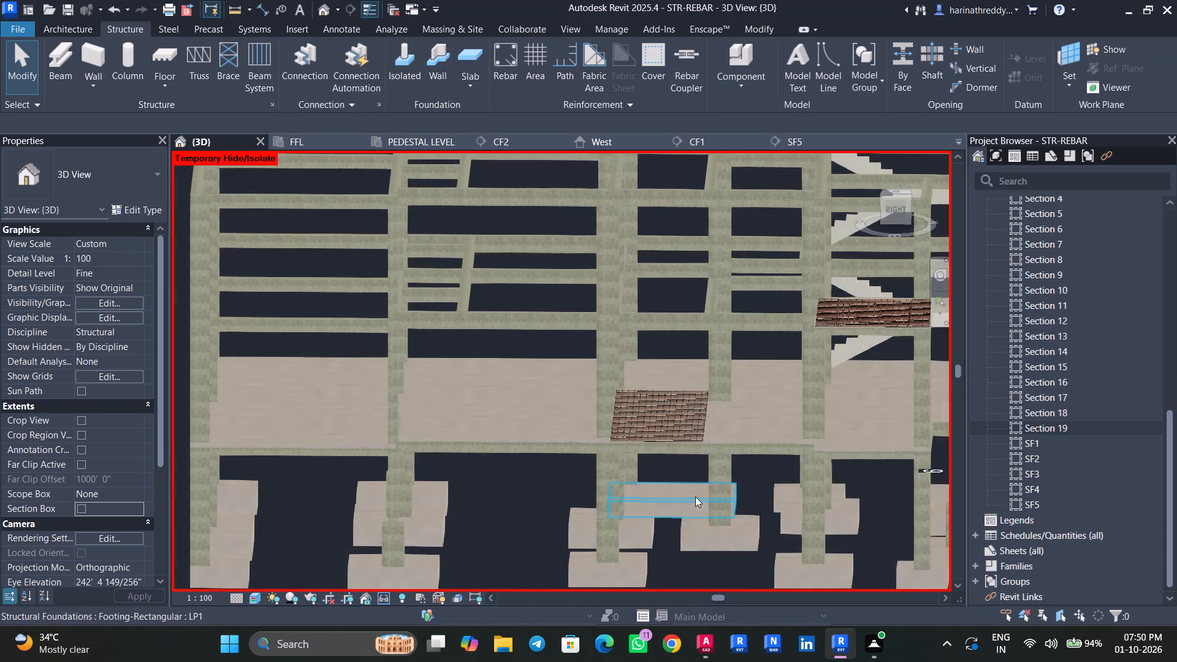
pyautogui.keyDown('shift'); pyautogui.moveTo(695, 496); pyautogui.dragTo(696, 535, button='middle'); pyautogui.keyUp('shift')
pyautogui.keyDown('shift'); pyautogui.scroll(1, 696, 535); pyautogui.keyUp('shift')
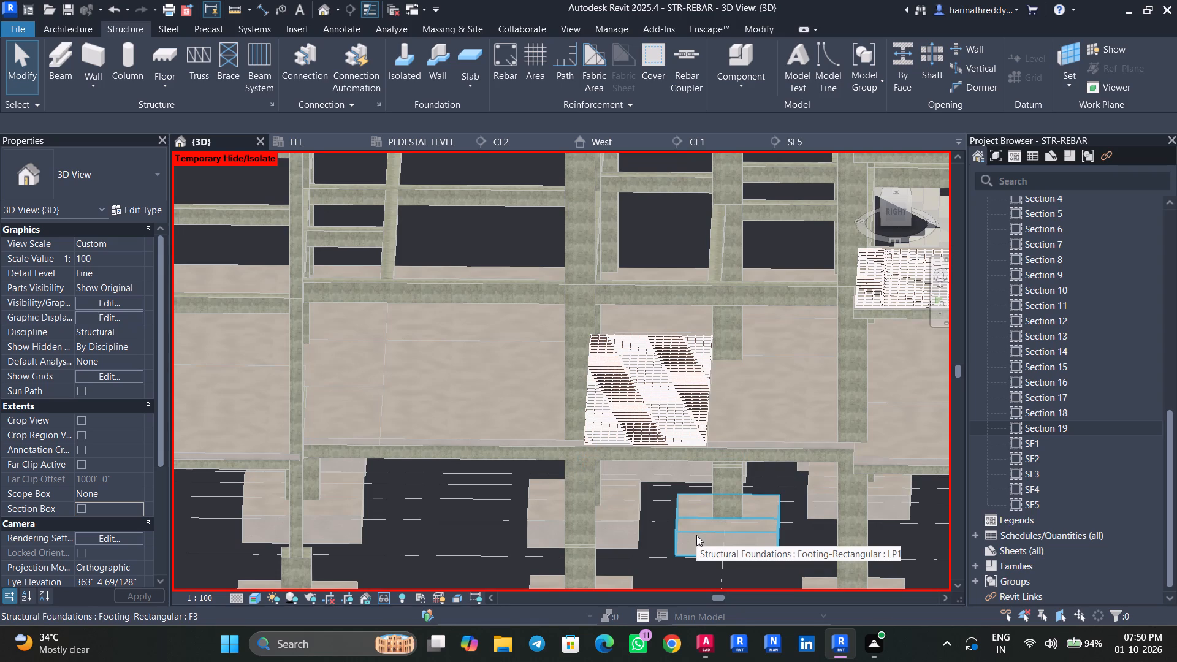
pyautogui.scroll(1, 696, 535)
pyautogui.scroll(6, 665, 453)
pyautogui.keyDown('shift'); pyautogui.moveTo(651, 464); pyautogui.dragTo(647, 463, button='middle'); pyautogui.keyUp('shift')
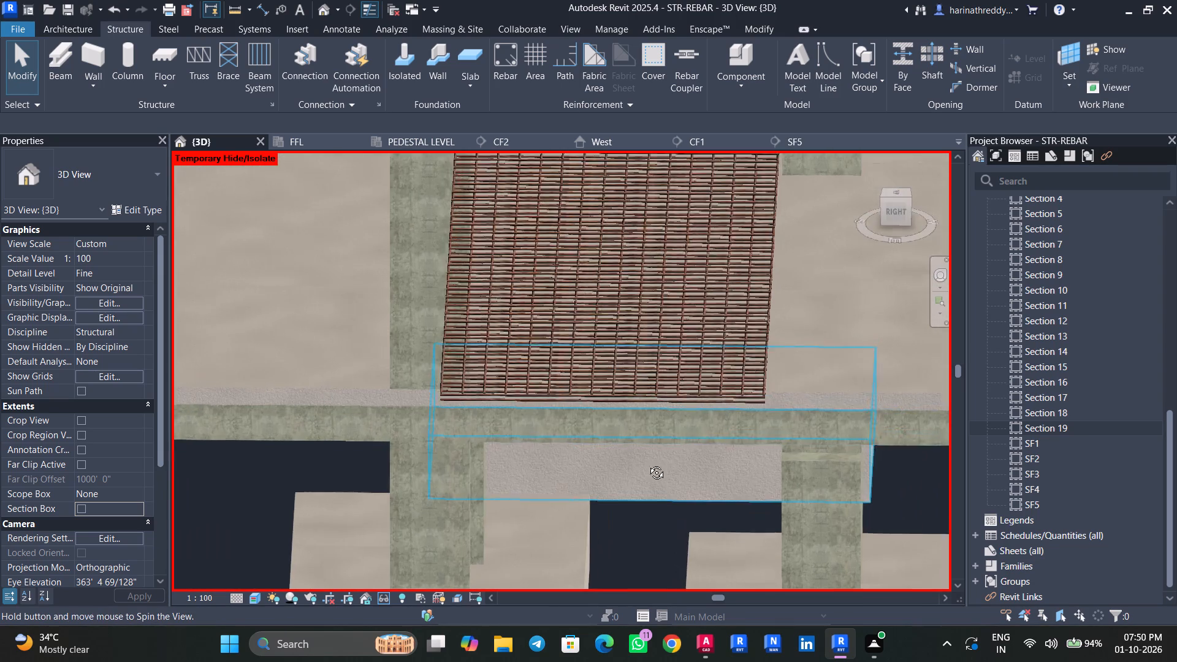
pyautogui.keyDown('shift'); pyautogui.moveTo(647, 463); pyautogui.dragTo(548, 475, button='middle'); pyautogui.keyUp('shift')
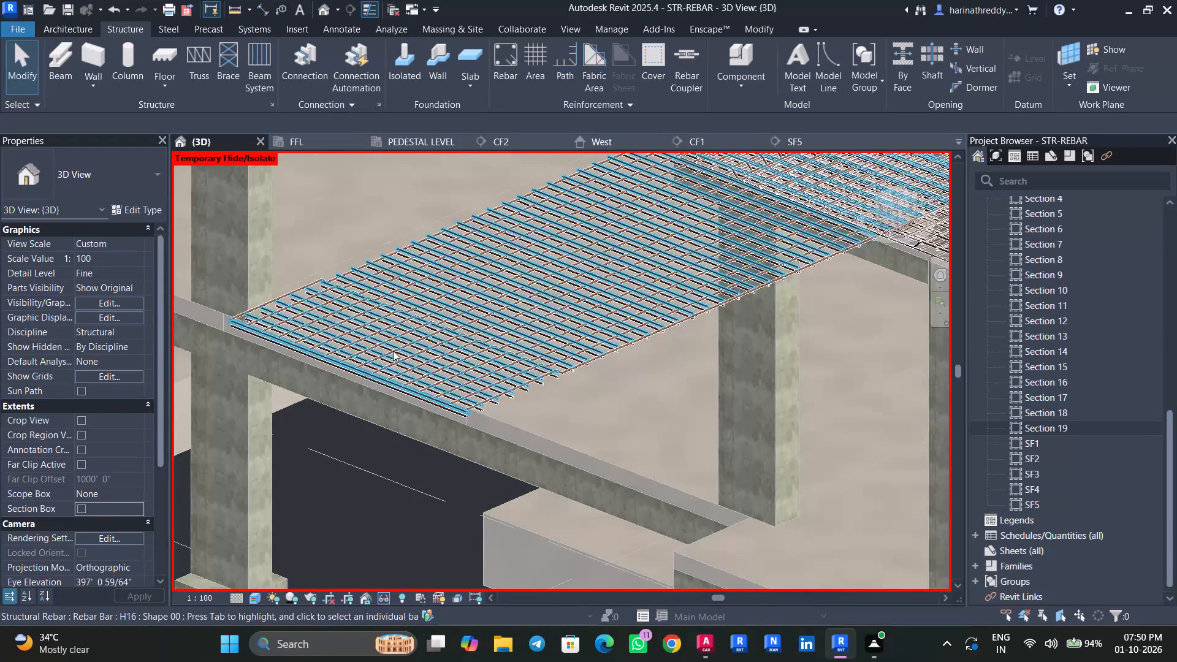
pyautogui.scroll(4, 360, 373)
pyautogui.click(360, 373)
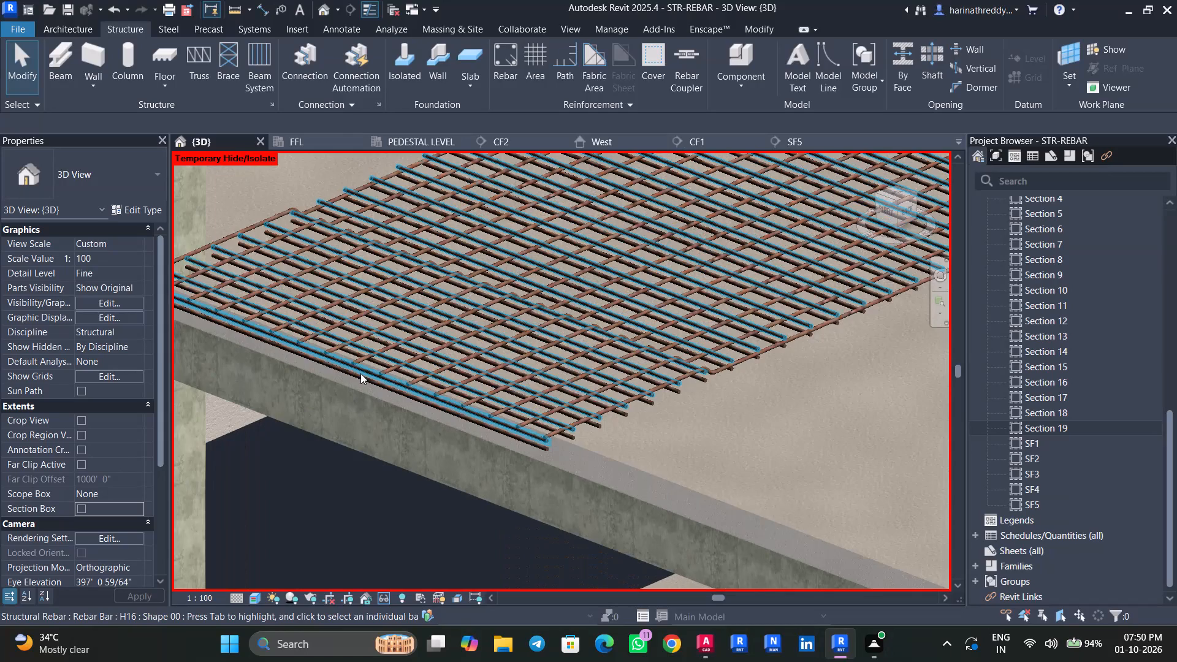
pyautogui.moveTo(343, 358); pyautogui.dragTo(354, 354)
pyautogui.press('Escape')
pyautogui.click(383, 372)
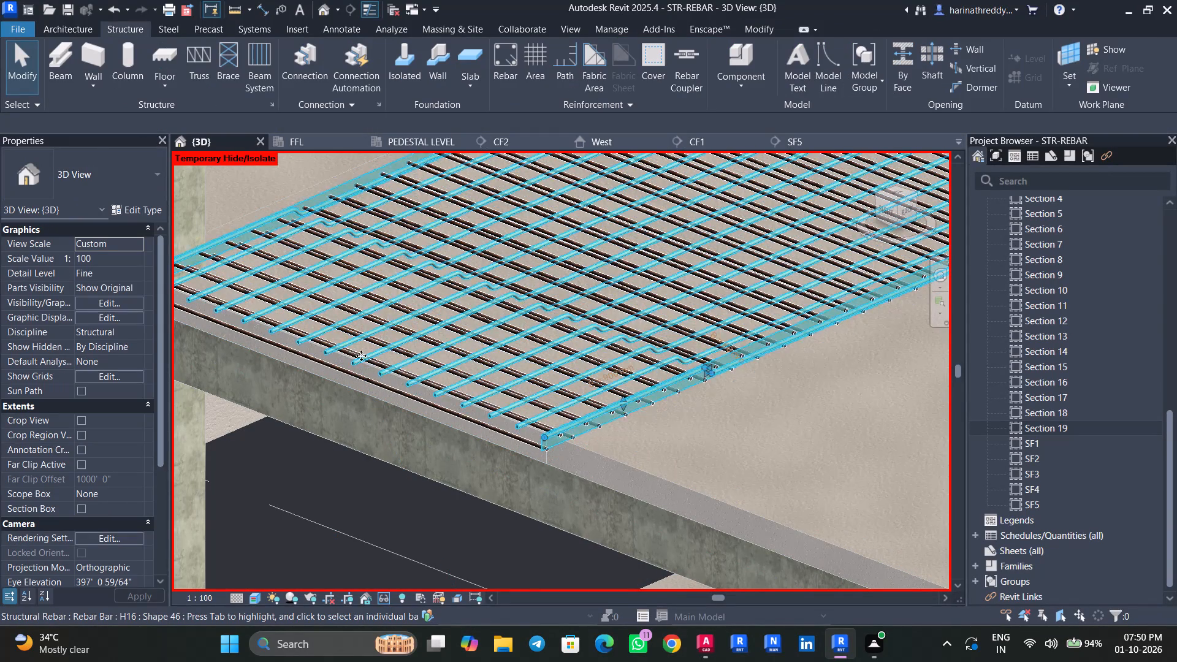
pyautogui.keyDown('shift'); pyautogui.moveTo(358, 398); pyautogui.dragTo(327, 455, button='middle'); pyautogui.keyUp('shift')
pyautogui.moveTo(271, 462); pyautogui.dragTo(370, 541, button='middle')
pyautogui.press('Escape')
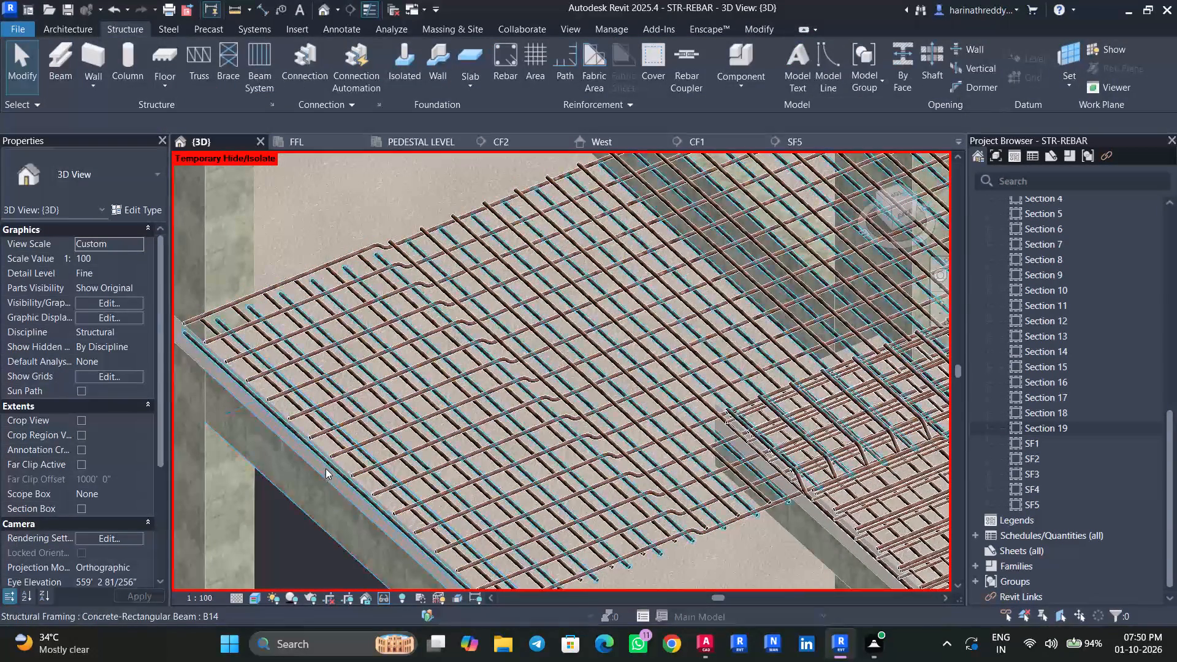
pyautogui.click(326, 468)
pyautogui.moveTo(345, 472); pyautogui.dragTo(358, 466)
pyautogui.press('Escape')
pyautogui.press('Escape')
pyautogui.moveTo(310, 475); pyautogui.dragTo(278, 527, button='middle')
pyautogui.keyDown('shift'); pyautogui.moveTo(280, 520); pyautogui.dragTo(229, 633, button='middle'); pyautogui.keyUp('shift')
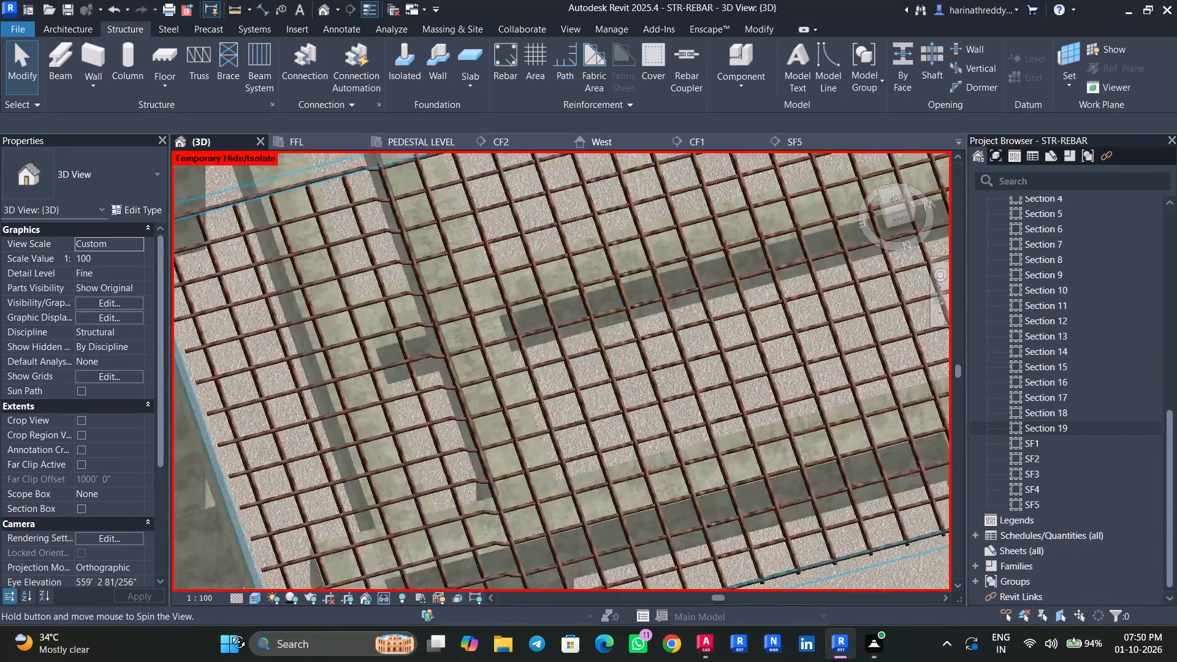
pyautogui.keyDown('shift'); pyautogui.moveTo(229, 633); pyautogui.dragTo(226, 640, button='middle'); pyautogui.keyUp('shift')
pyautogui.scroll(-6, 205, 408)
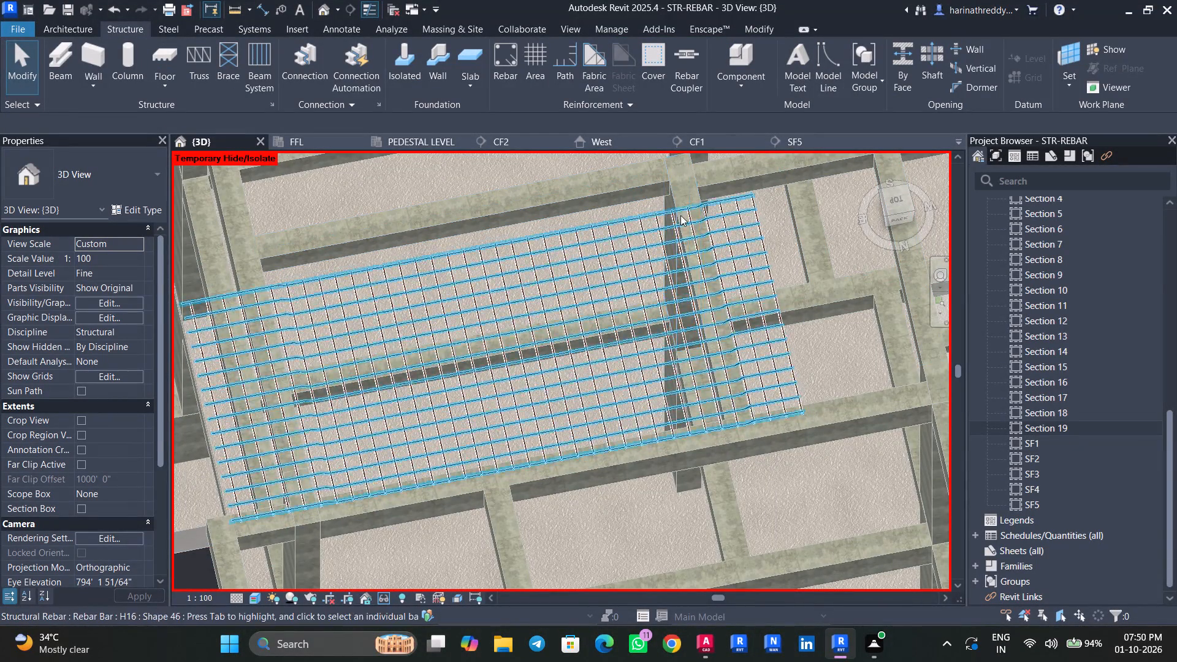
pyautogui.scroll(8, 1039, 274)
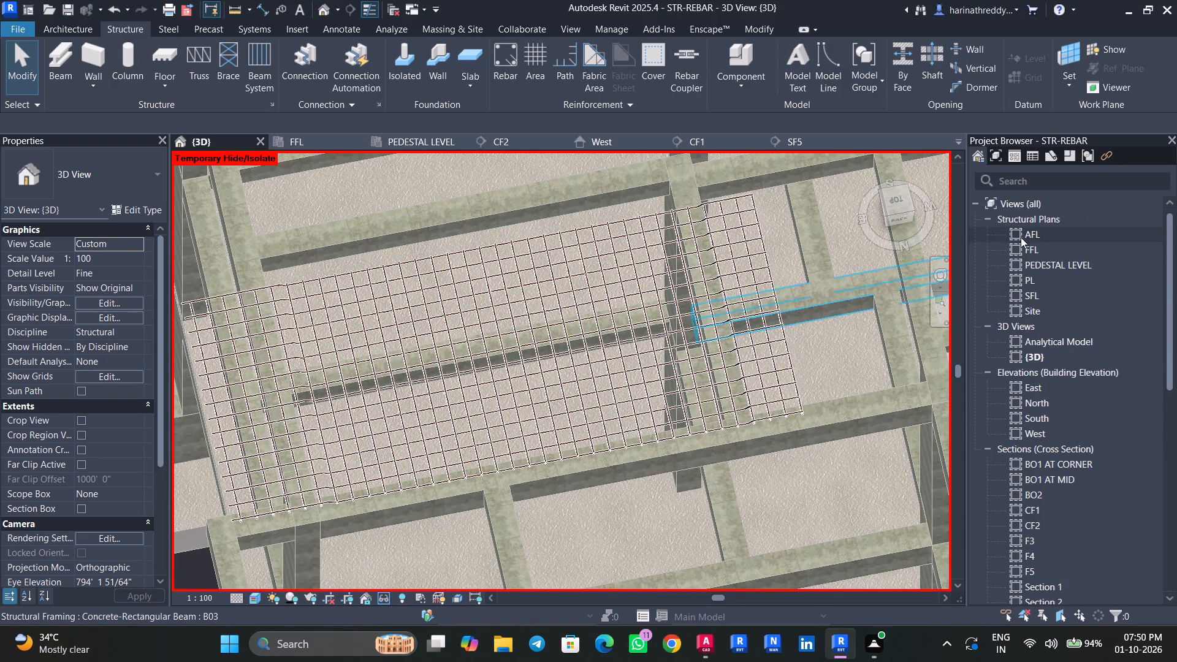
# Open the FFL structural plan around the staircase between grids 5 and 7.
pyautogui.doubleClick(1029, 247)
pyautogui.scroll(-2, 602, 348)
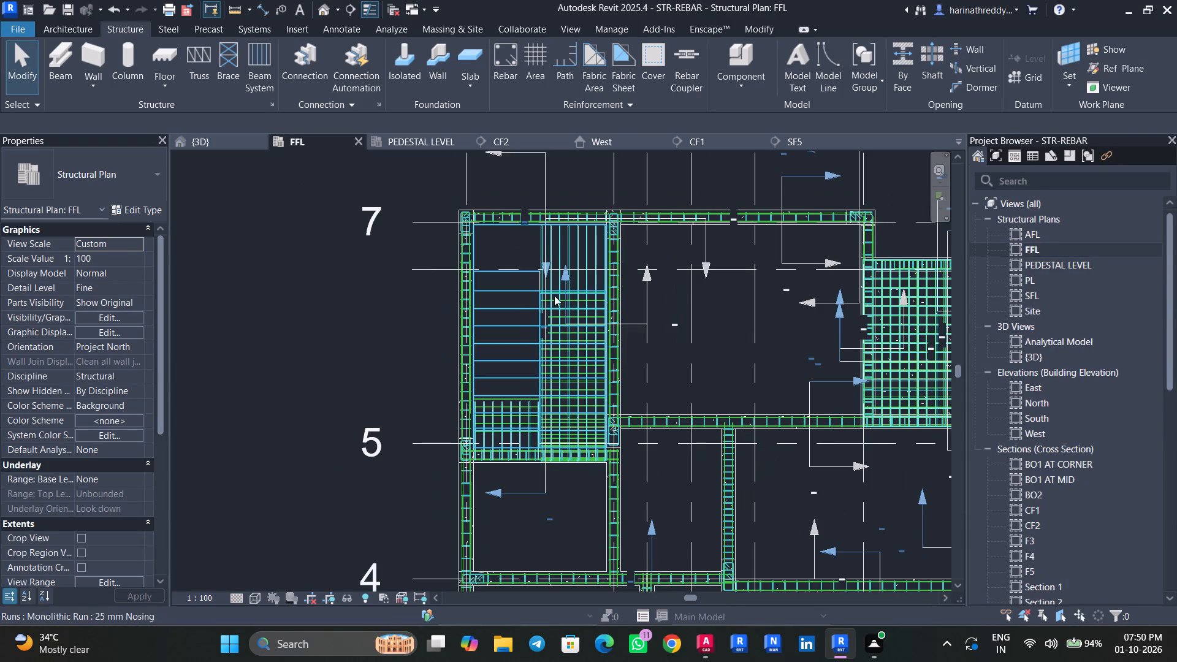
pyautogui.scroll(5, 554, 310)
pyautogui.doubleClick(587, 441)
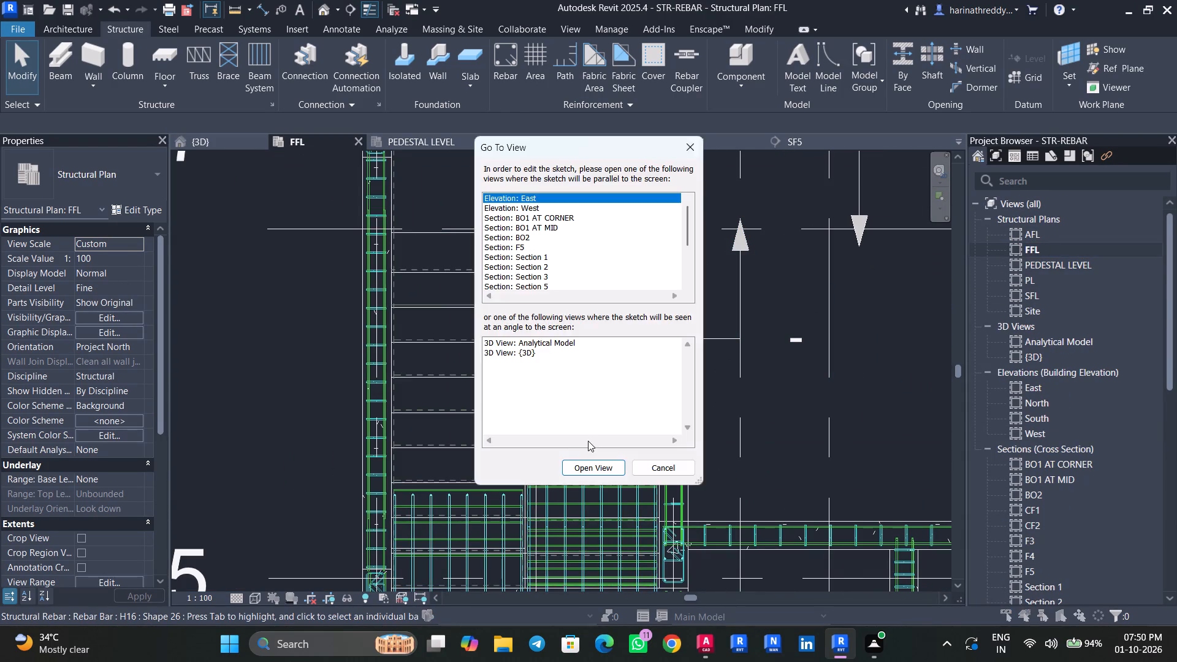
pyautogui.press('Escape')
pyautogui.press('Escape')
pyautogui.press('Escape')
# Draw a section in the FFL plan crossing the beams on grids 4 and 3, looking east towards grid F.
pyautogui.scroll(-9, 720, 419)
pyautogui.moveTo(761, 420); pyautogui.dragTo(491, 204, button='middle')
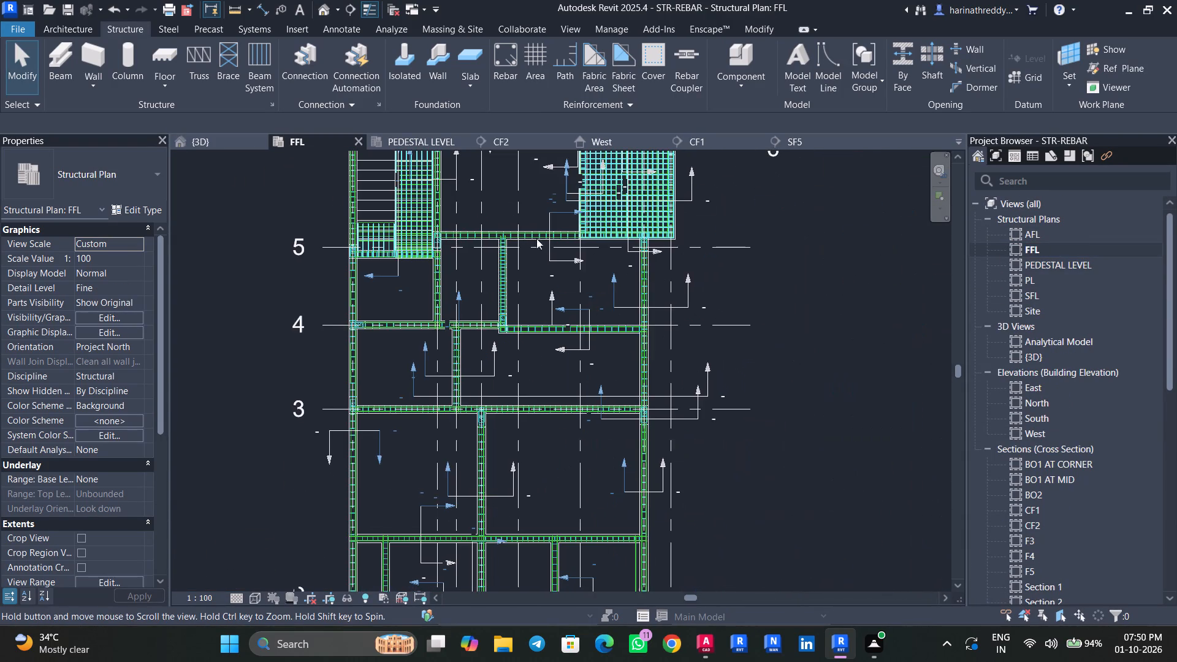
pyautogui.scroll(4, 581, 440)
pyautogui.moveTo(581, 440); pyautogui.dragTo(598, 292, button='middle')
pyautogui.scroll(-2, 591, 311)
pyautogui.moveTo(591, 310); pyautogui.dragTo(588, 378, button='middle')
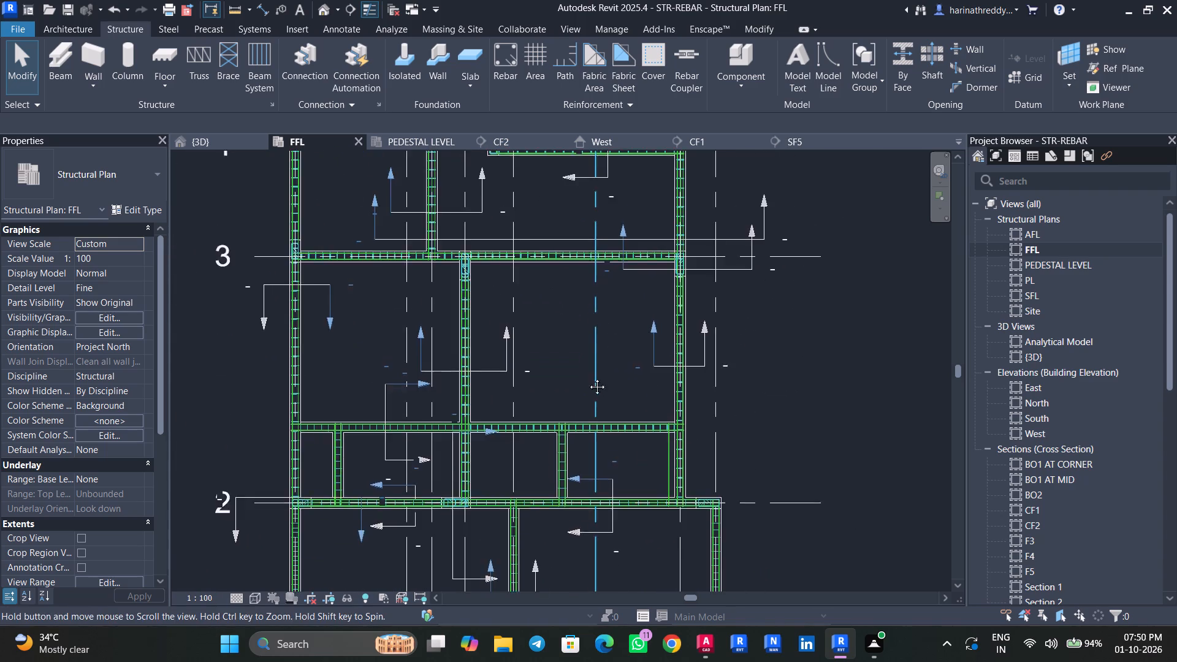
pyautogui.moveTo(588, 378); pyautogui.dragTo(588, 408, button='middle')
pyautogui.click(356, 10)
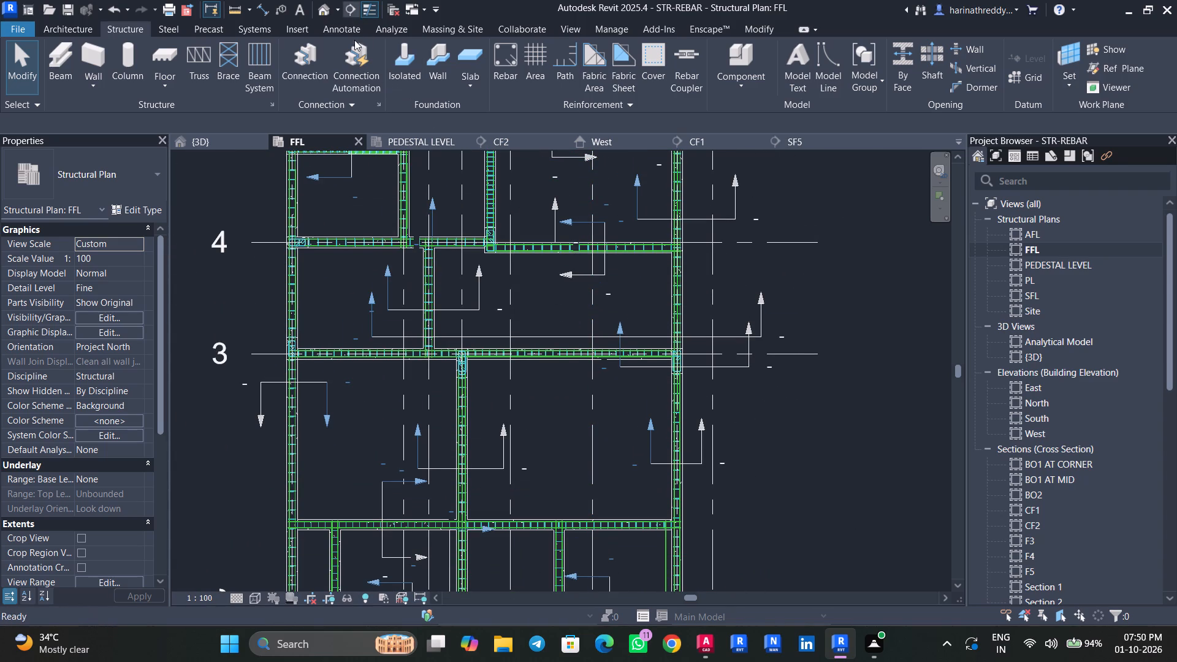
pyautogui.click(539, 221)
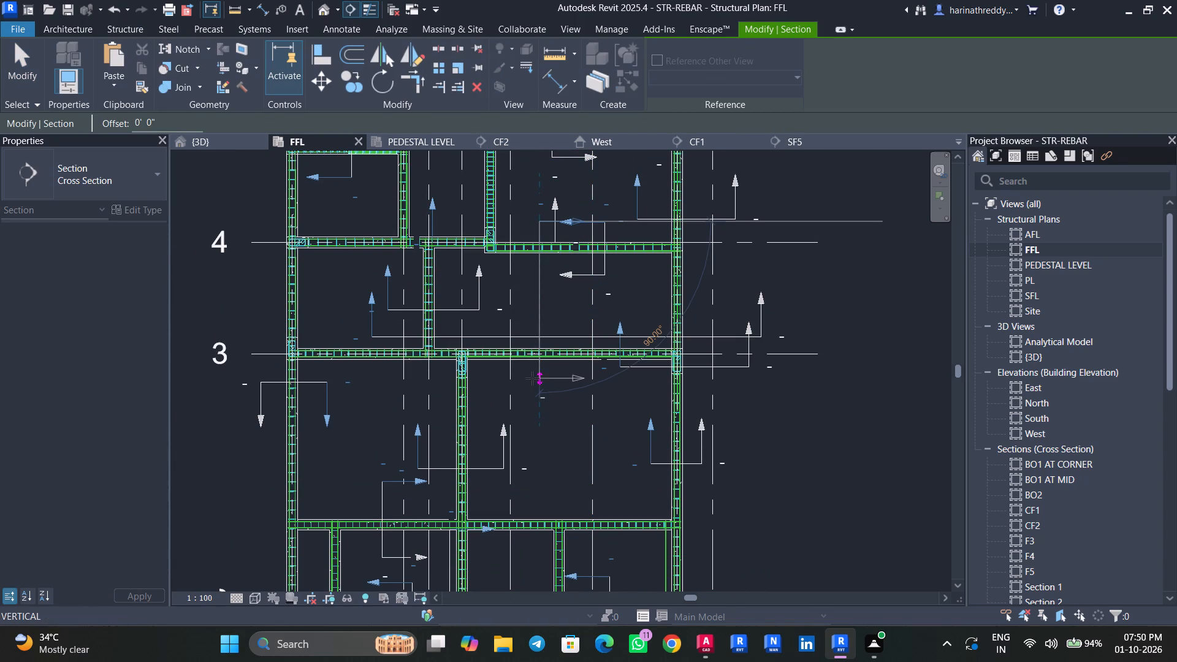
pyautogui.click(533, 378)
pyautogui.press('Escape')
pyautogui.press('Escape')
pyautogui.press('Escape')
pyautogui.press('Escape')
# Reduce the new section's view depth to about 8' 11" and open its view.
pyautogui.click(538, 318)
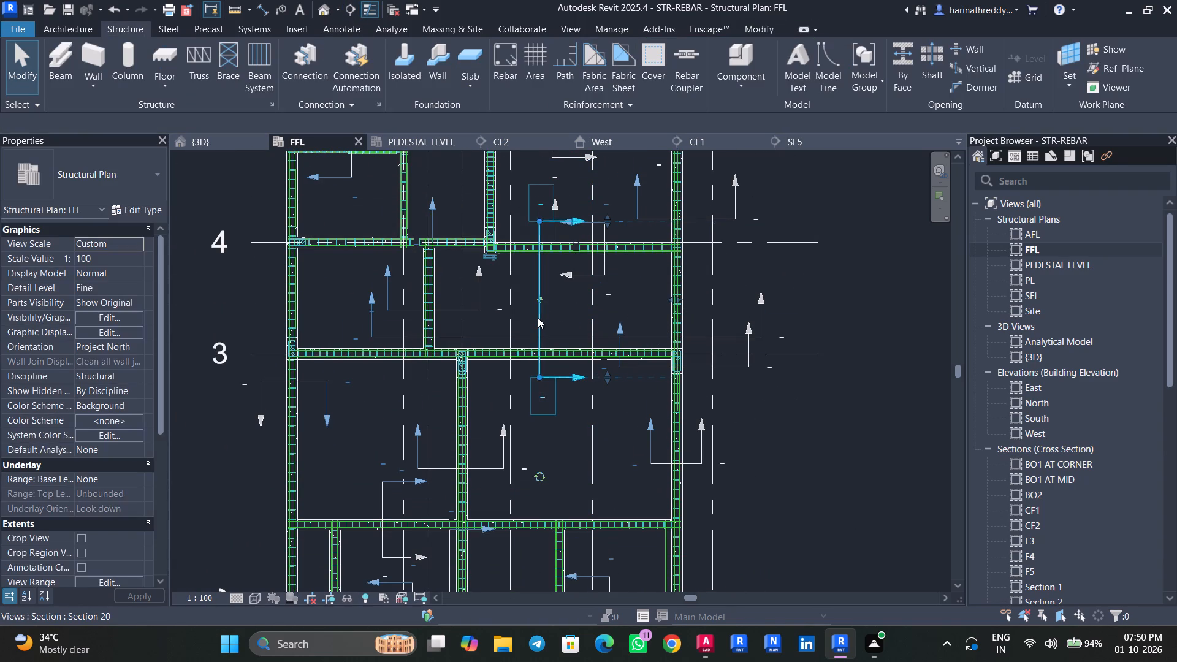
pyautogui.moveTo(672, 296); pyautogui.dragTo(665, 296)
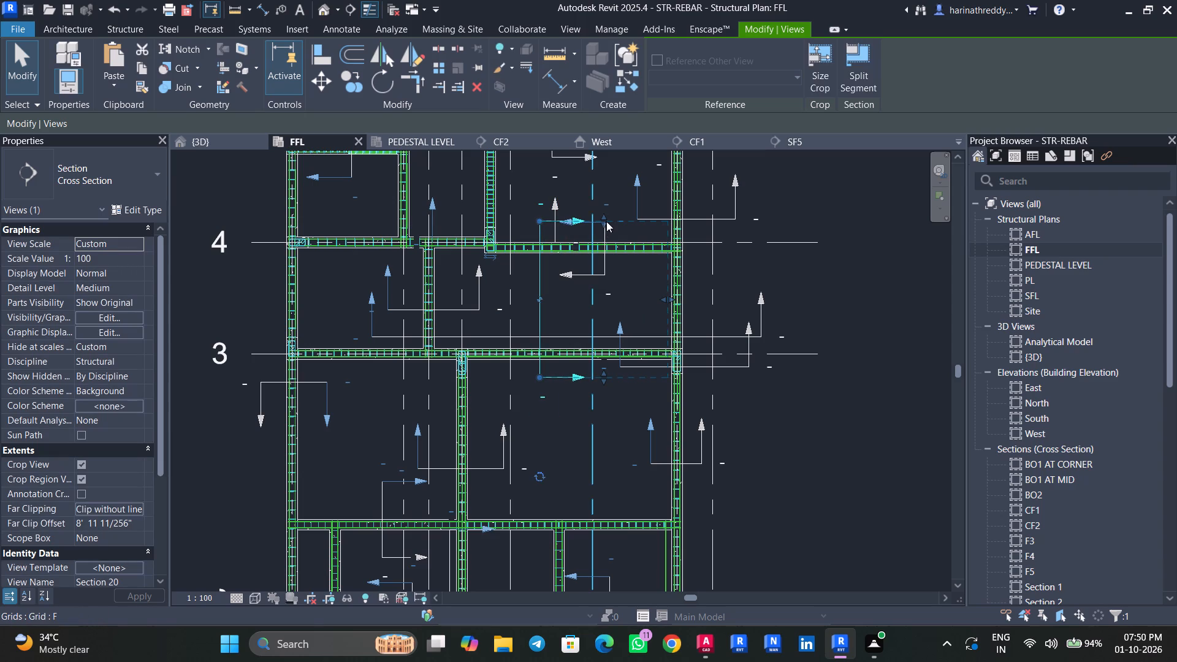
pyautogui.moveTo(606, 221); pyautogui.dragTo(604, 249)
pyautogui.press('Escape')
pyautogui.press('Escape')
pyautogui.click(538, 233)
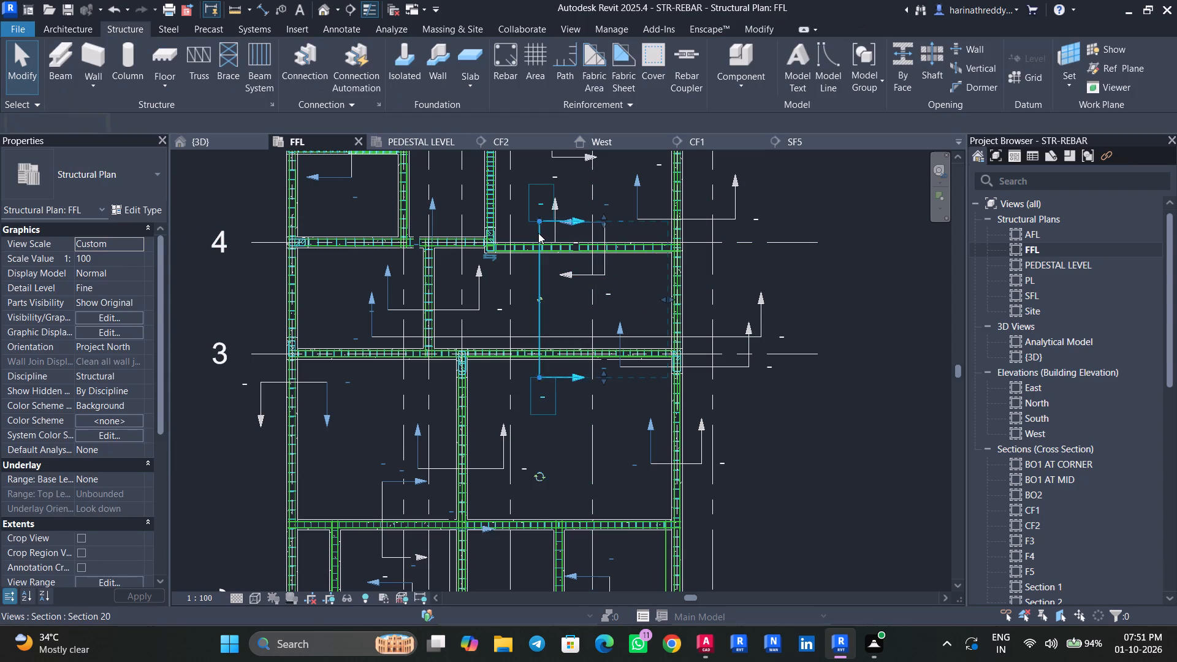
pyautogui.rightClick(538, 233)
pyautogui.click(581, 278)
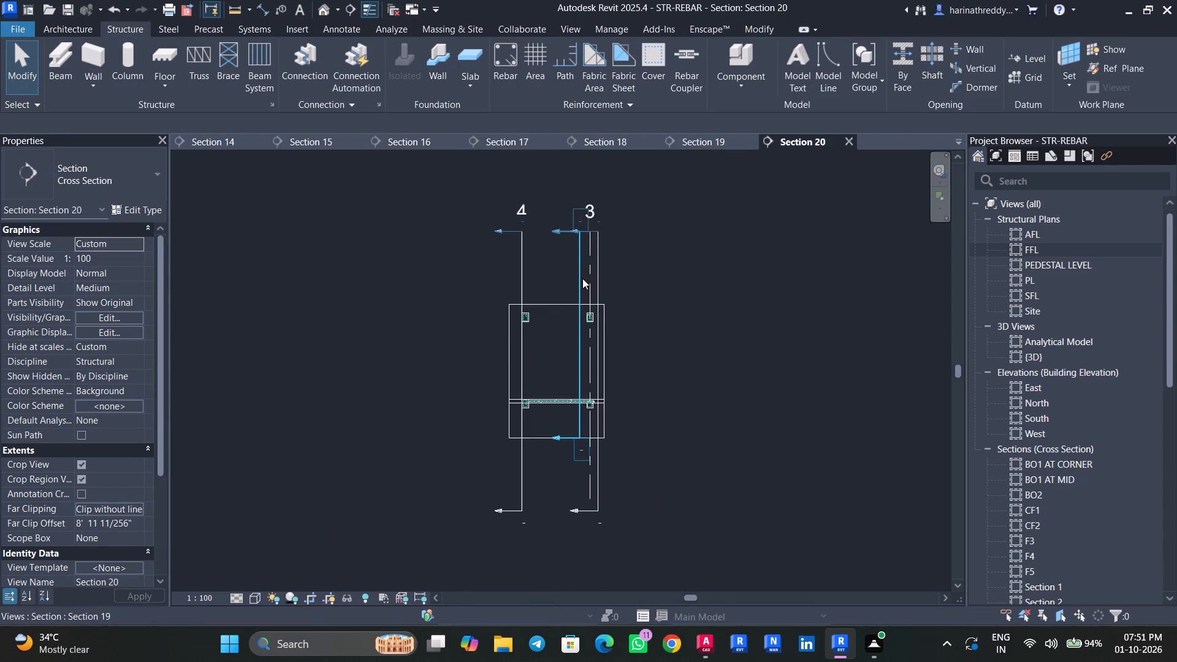
# Place straight H12 bars, shape 00, at 150 mm maximum spacing in the lower and upper layers of the PL floor slab.
pyautogui.scroll(3, 545, 419)
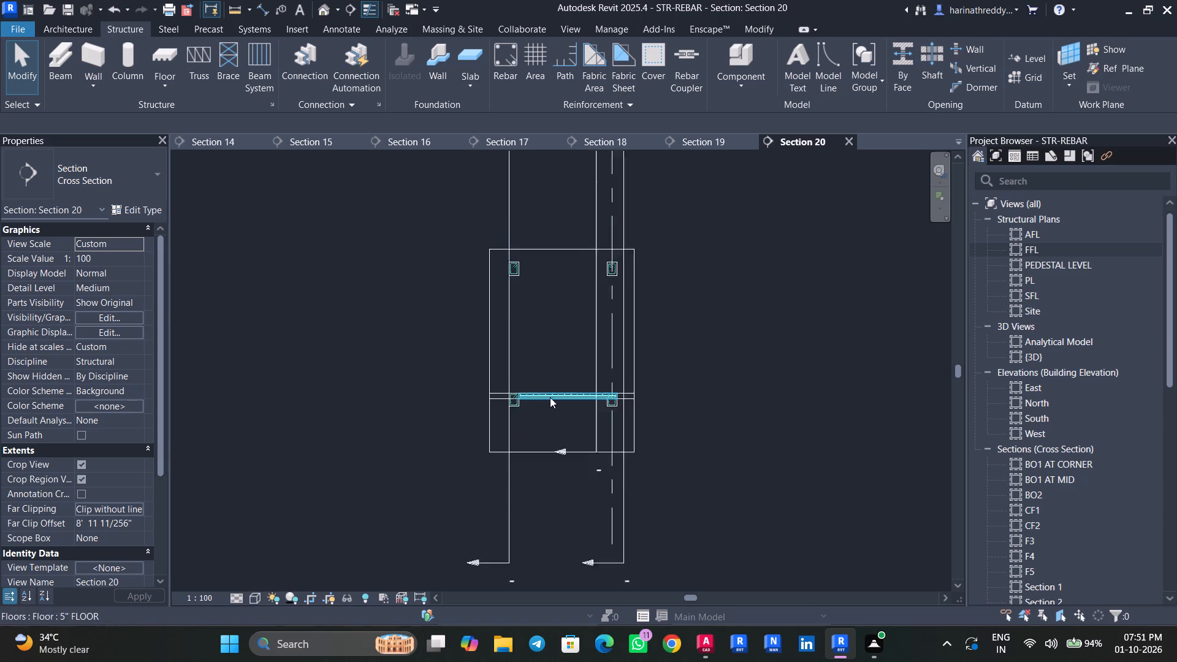
pyautogui.scroll(16, 550, 397)
pyautogui.moveTo(511, 392); pyautogui.dragTo(416, 413, button='middle')
pyautogui.click(443, 384)
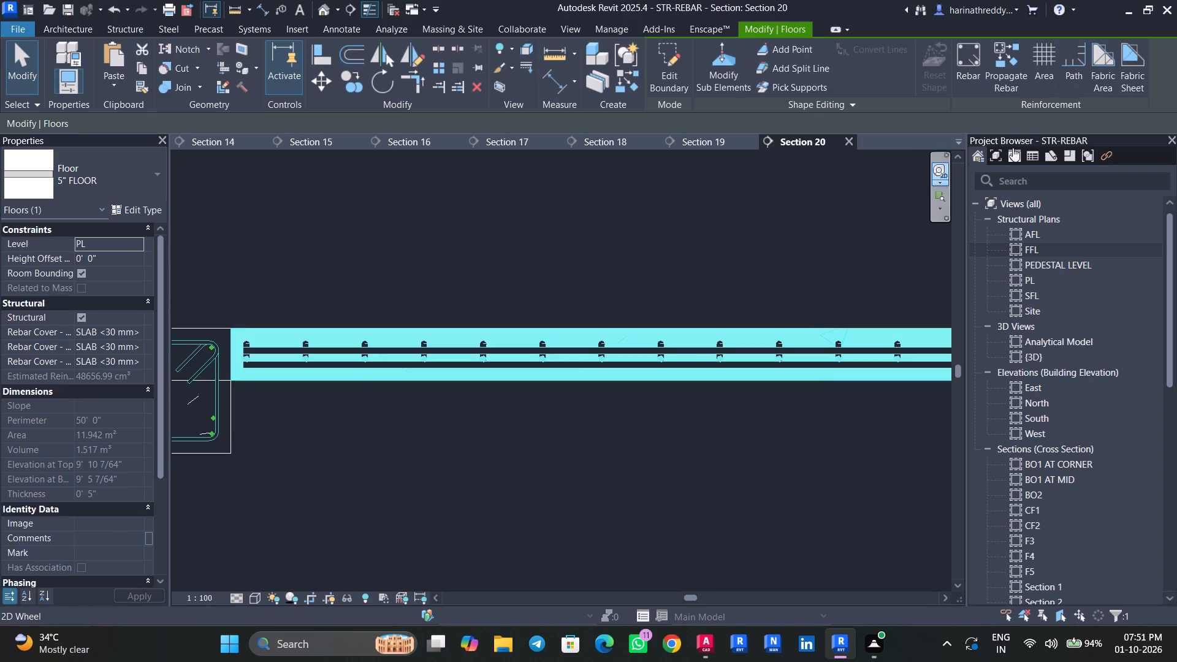
pyautogui.click(966, 86)
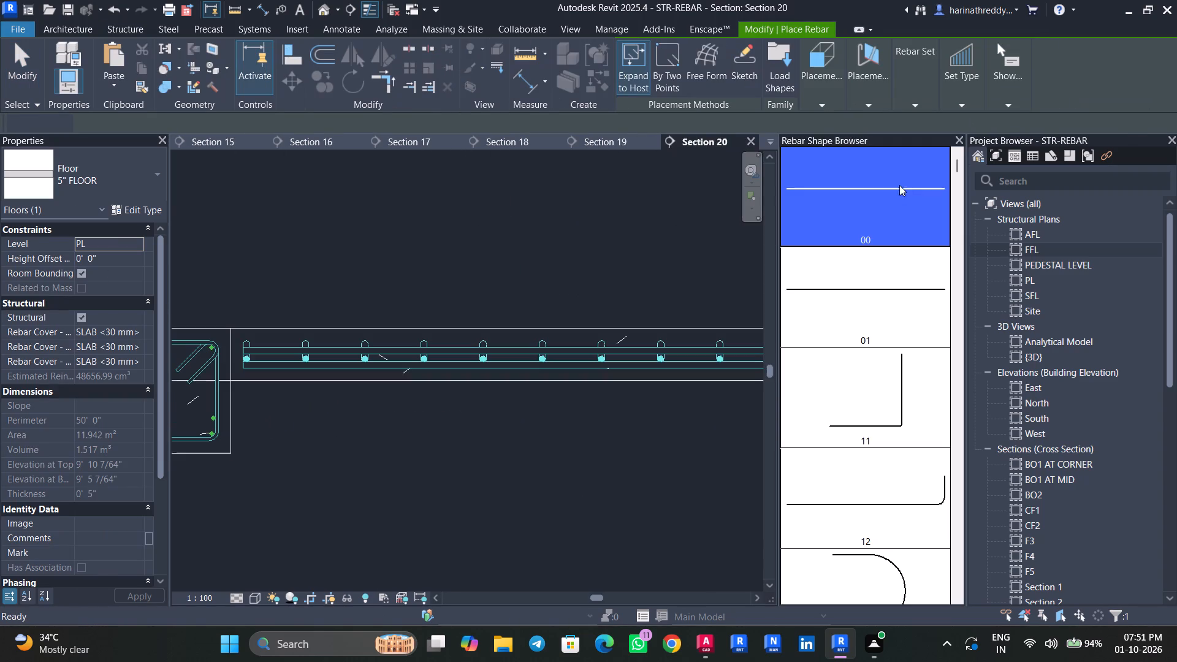
pyautogui.click(109, 169)
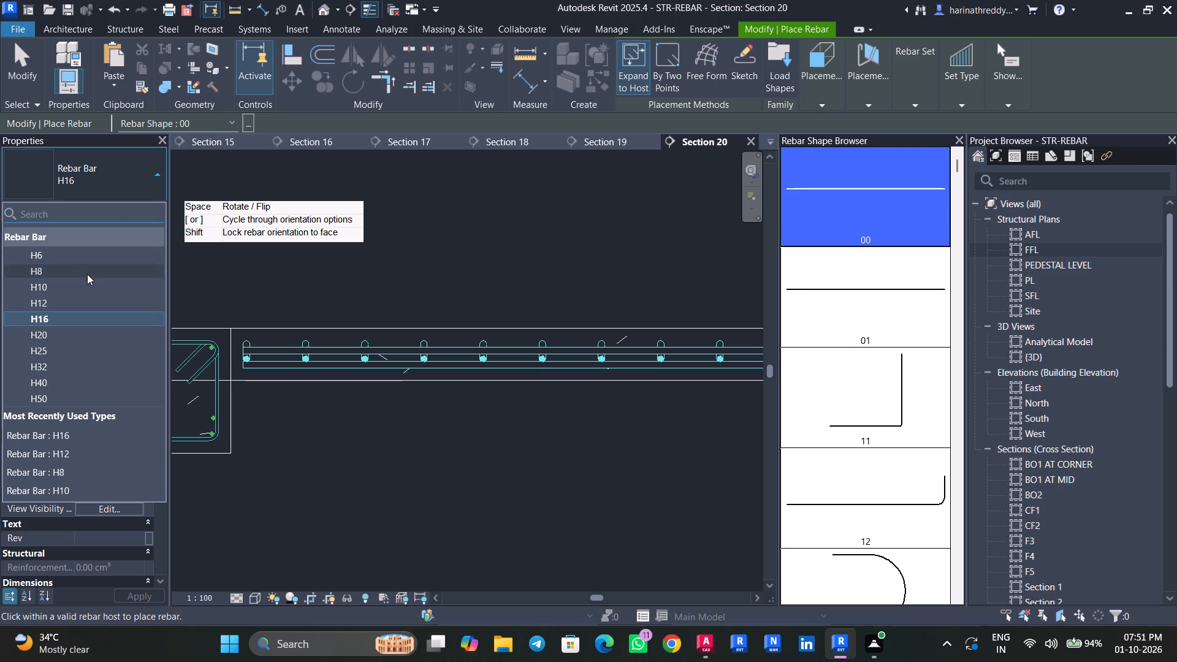
pyautogui.click(67, 304)
pyautogui.scroll(3, 340, 359)
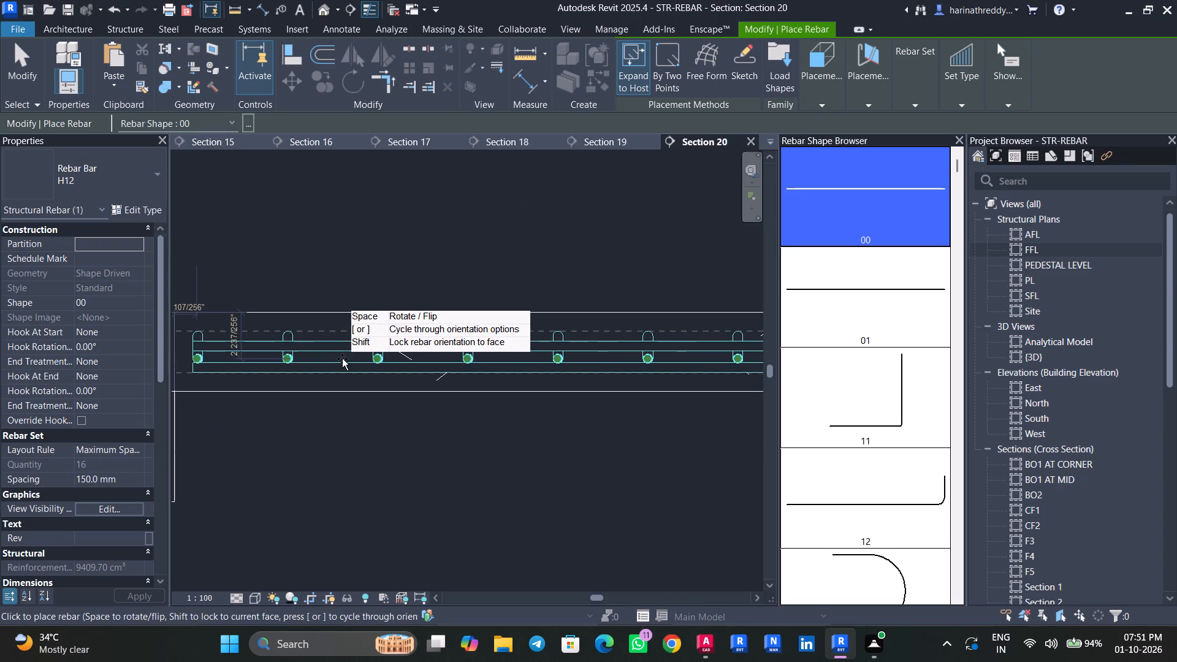
pyautogui.click(342, 359)
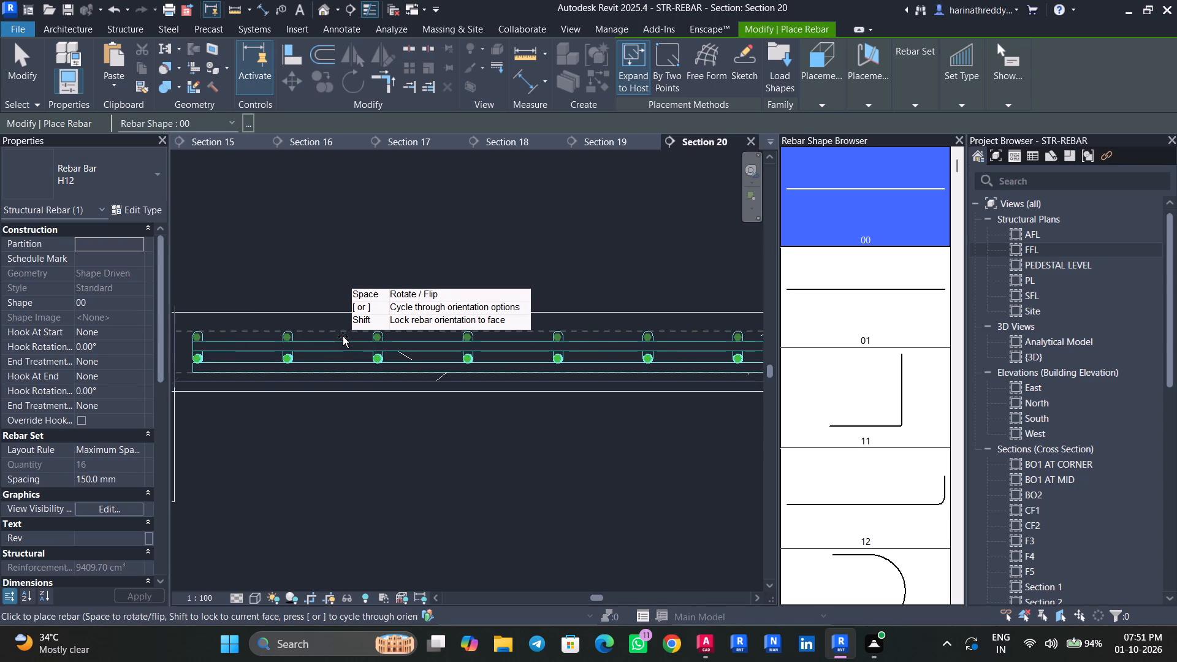
pyautogui.click(343, 337)
pyautogui.press('Escape')
pyautogui.press('Escape')
pyautogui.press('Escape')
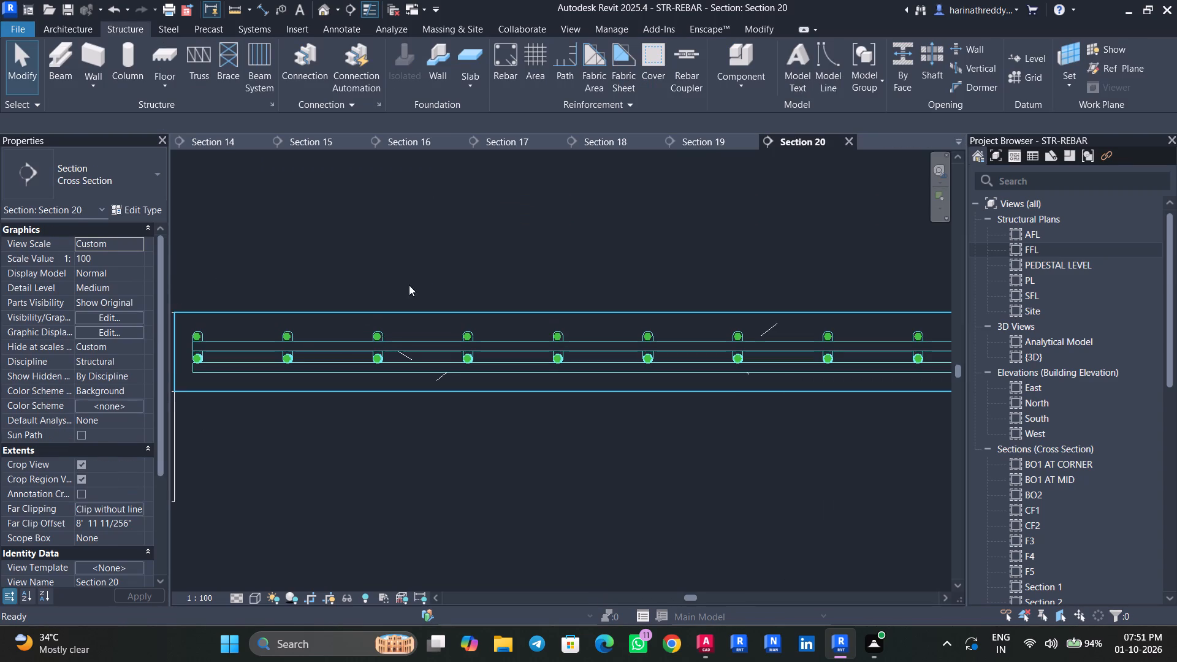
pyautogui.press('Escape')
pyautogui.press('Escape')
# Examine the slab reinforcement in the {3D} view for the newly placed H12 bars.
pyautogui.click(323, 10)
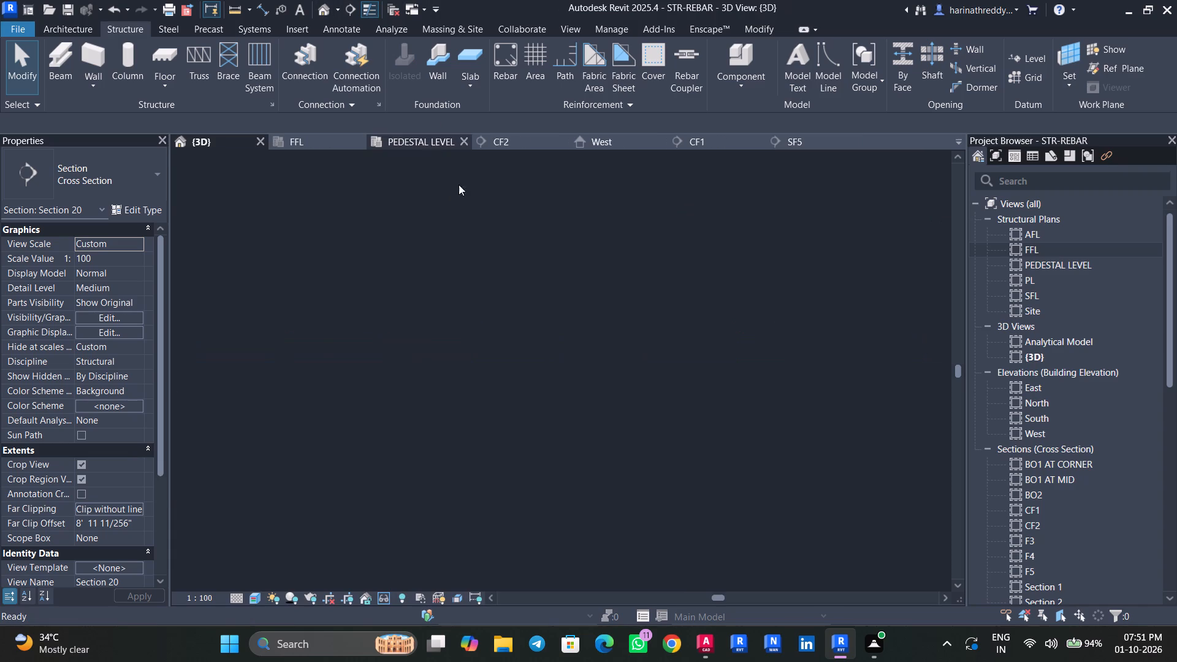
pyautogui.keyDown('shift'); pyautogui.moveTo(819, 378); pyautogui.dragTo(853, 281, button='middle'); pyautogui.keyUp('shift')
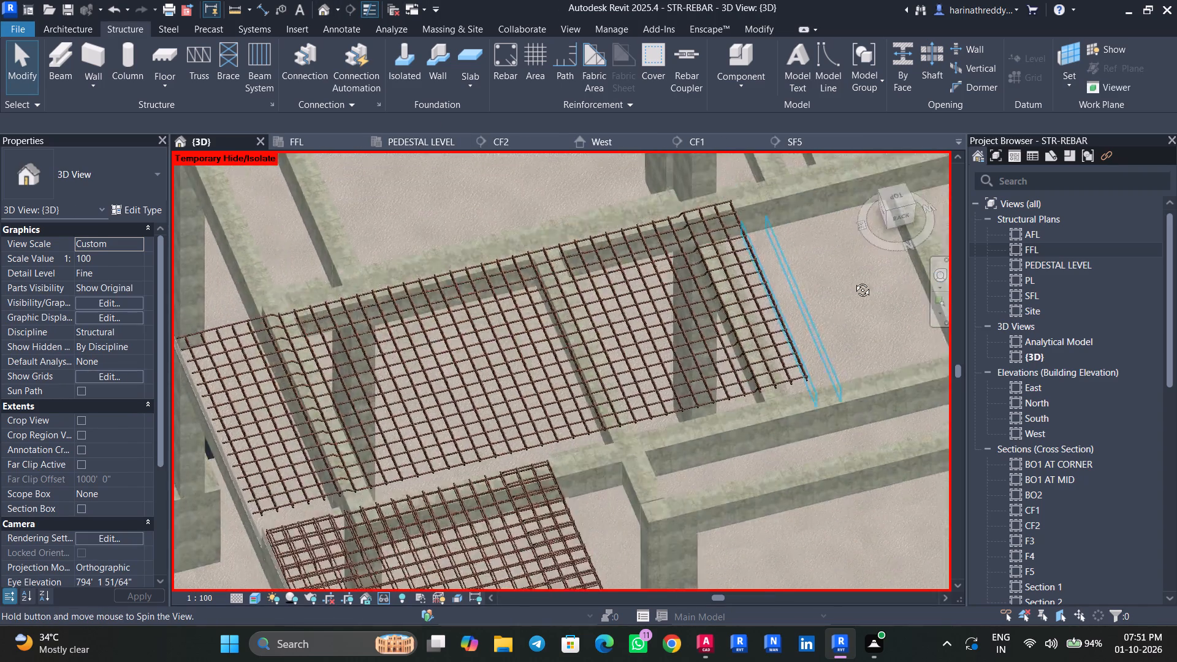
pyautogui.keyDown('shift'); pyautogui.moveTo(853, 281); pyautogui.dragTo(1007, 122, button='middle'); pyautogui.keyUp('shift')
pyautogui.keyDown('shift'); pyautogui.moveTo(671, 356); pyautogui.dragTo(665, 420, button='middle'); pyautogui.keyUp('shift')
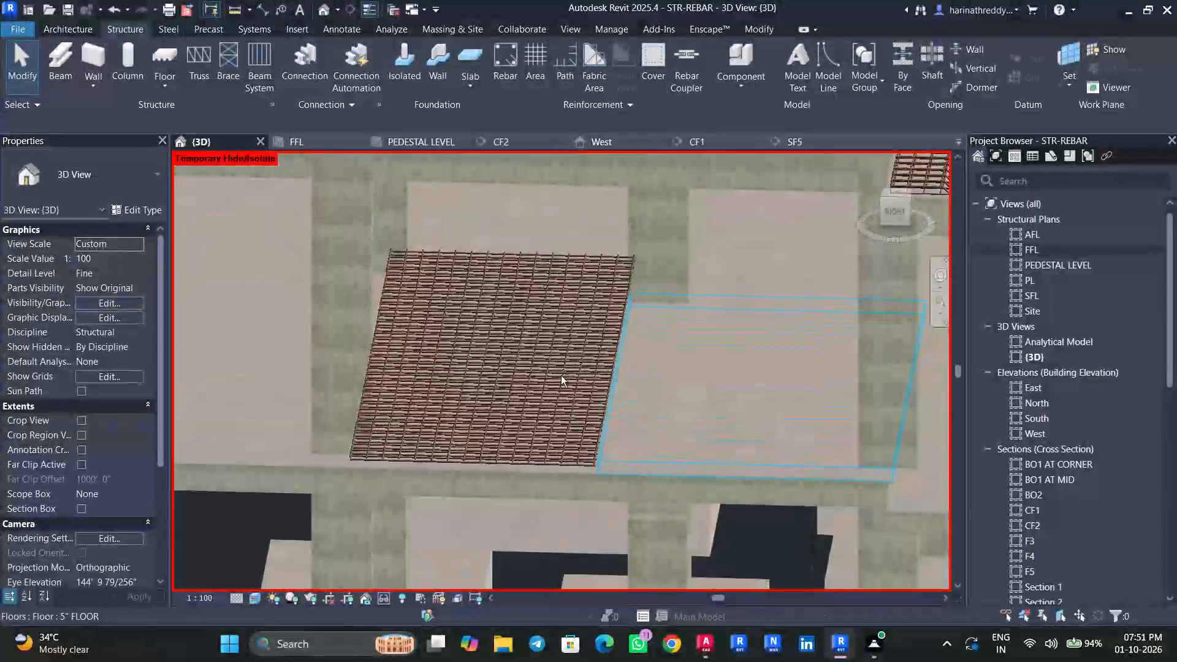
pyautogui.scroll(6, 530, 367)
pyautogui.scroll(-6, 1027, 518)
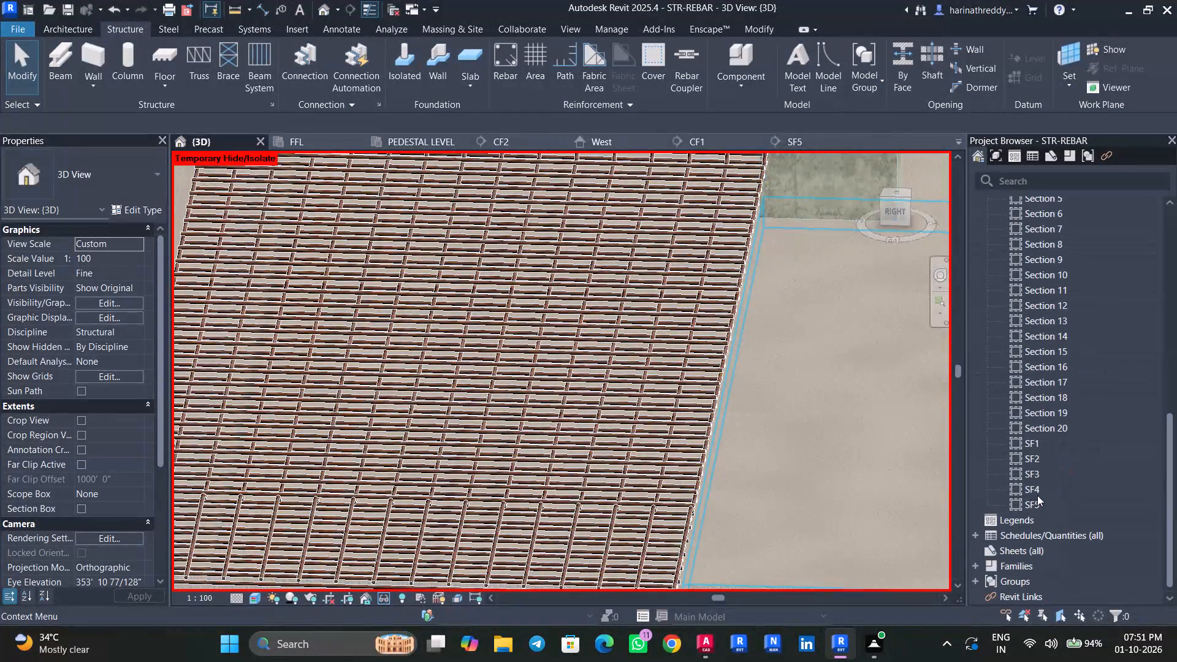
# In Section 20, select all H12 bar instances in the model and set them to show unobscured in the {3D} view.
pyautogui.doubleClick(1045, 426)
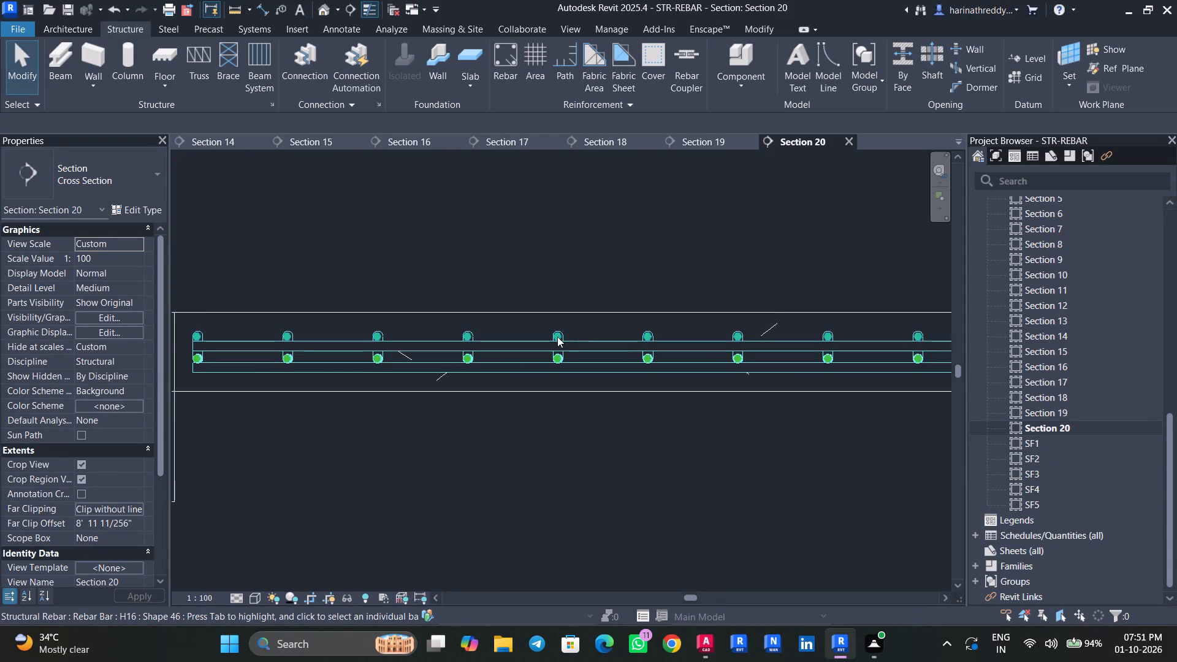
pyautogui.click(557, 337)
pyautogui.write('SA')
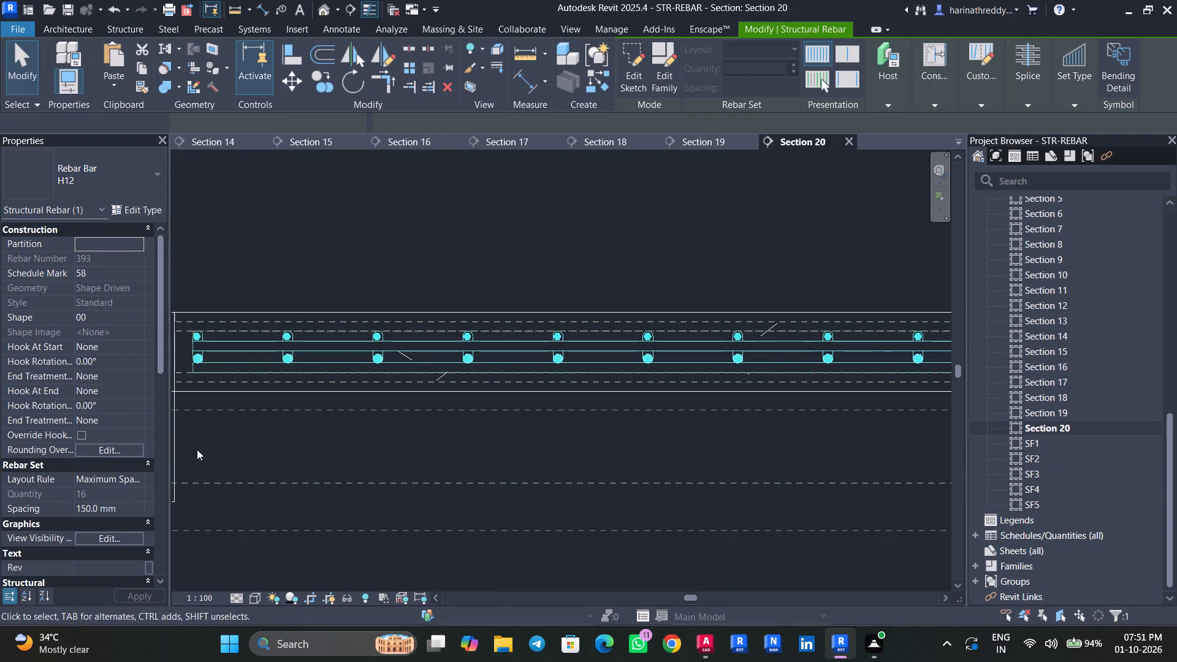
pyautogui.click(109, 536)
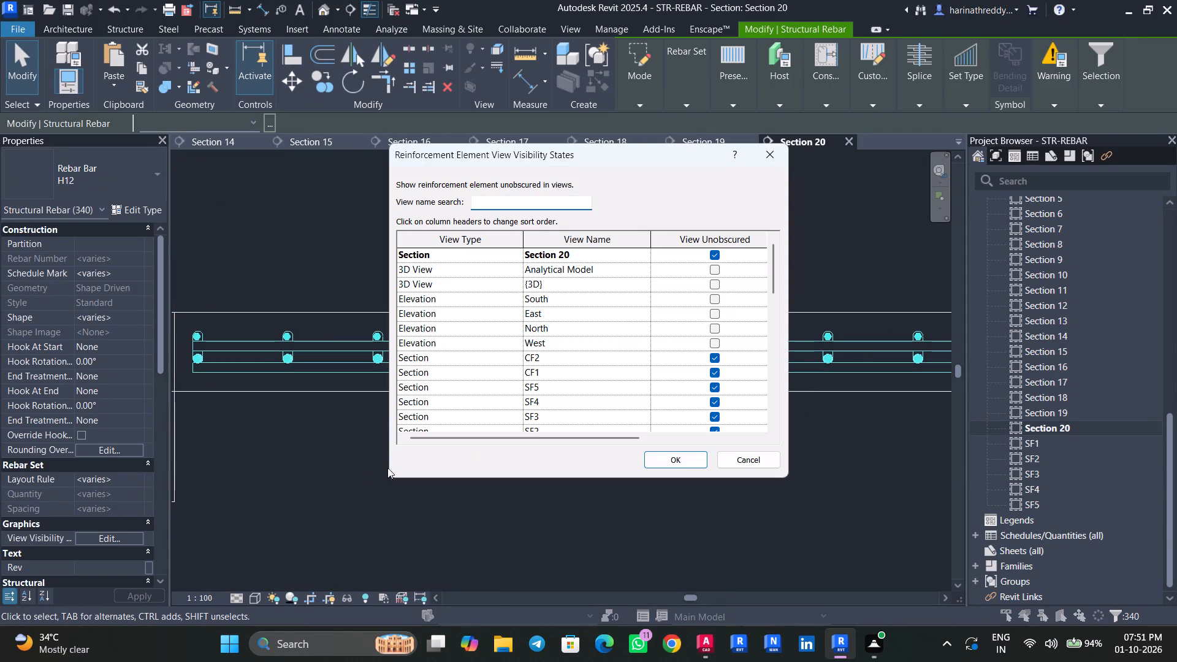
pyautogui.click(708, 287)
pyautogui.click(644, 284)
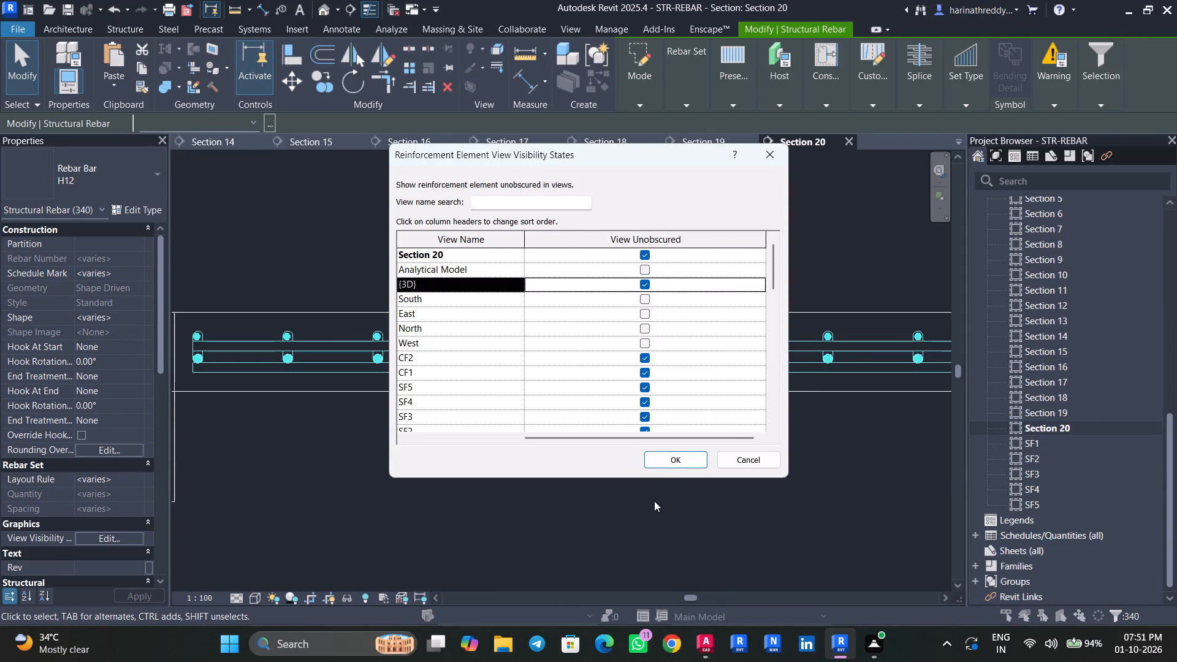
pyautogui.click(662, 463)
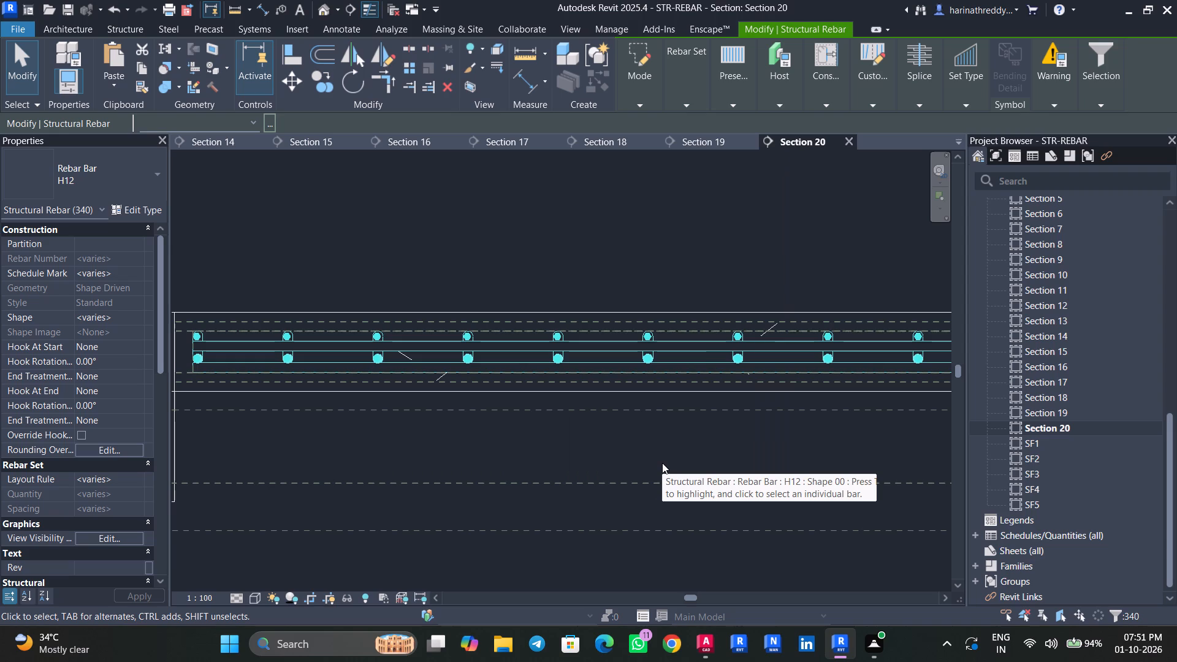
# Examine the PL slab's bar layers in the {3D} view from all sides, checking the bar ends against the supporting beams.
pyautogui.click(326, 10)
pyautogui.press('Escape')
pyautogui.press('Escape')
pyautogui.scroll(-9, 722, 357)
pyautogui.keyDown('shift'); pyautogui.moveTo(774, 401); pyautogui.dragTo(742, 388, button='middle'); pyautogui.keyUp('shift')
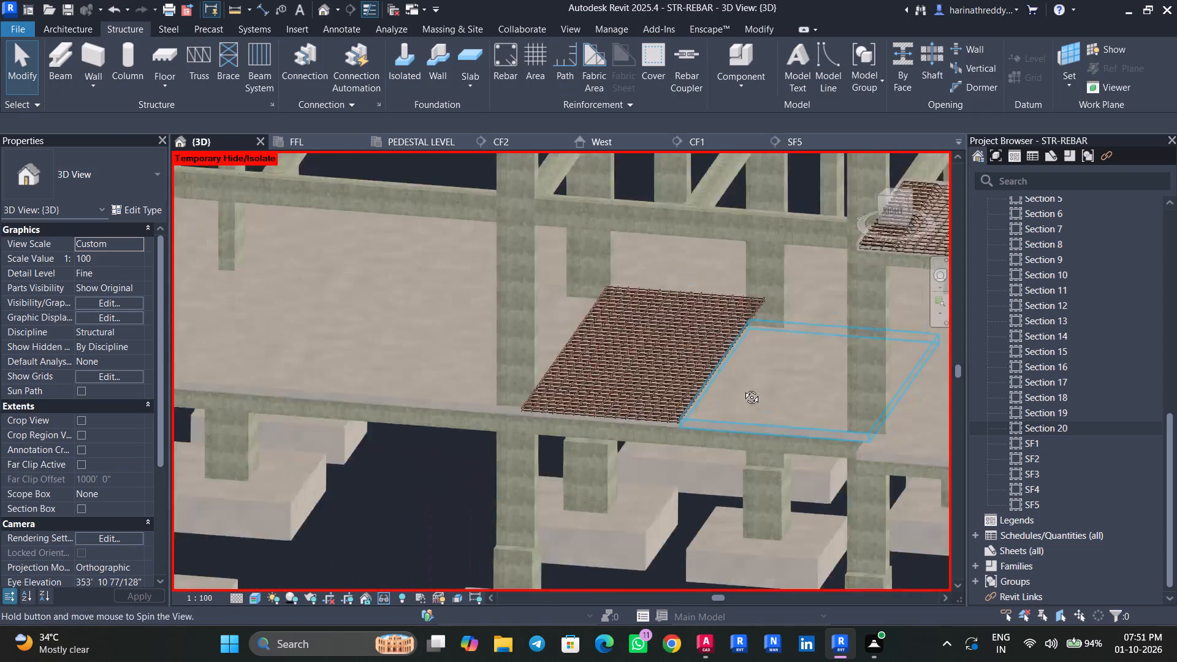
pyautogui.keyDown('shift'); pyautogui.moveTo(742, 388); pyautogui.dragTo(687, 390, button='middle'); pyautogui.keyUp('shift')
pyautogui.scroll(5, 536, 373)
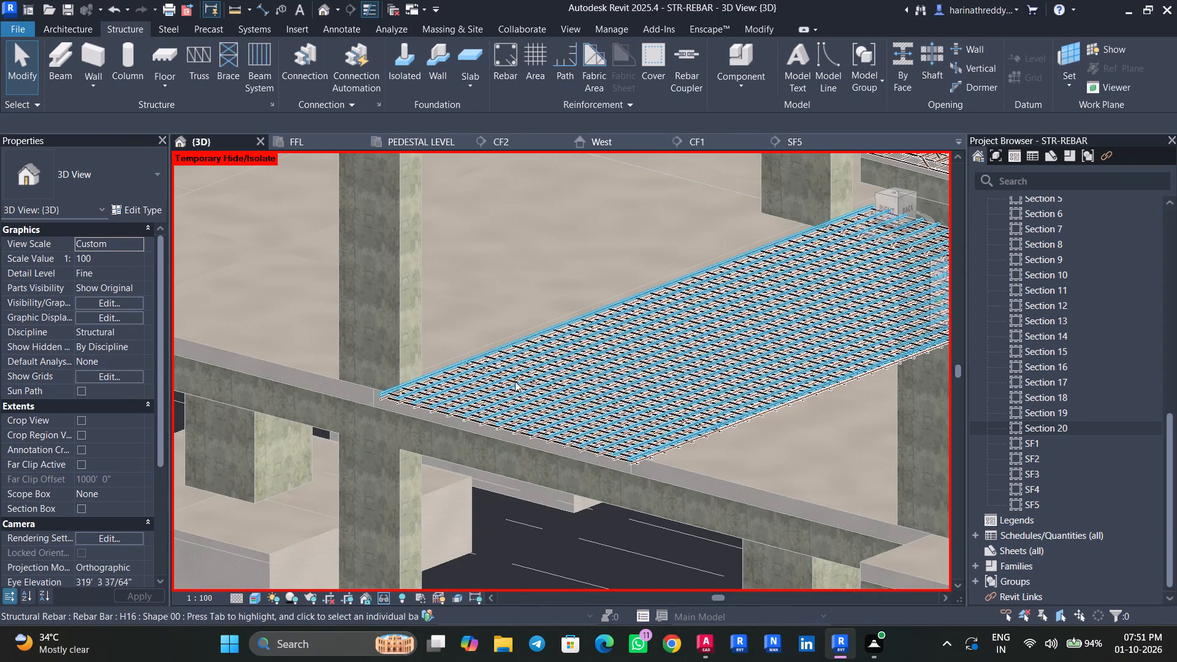
pyautogui.scroll(3, 514, 390)
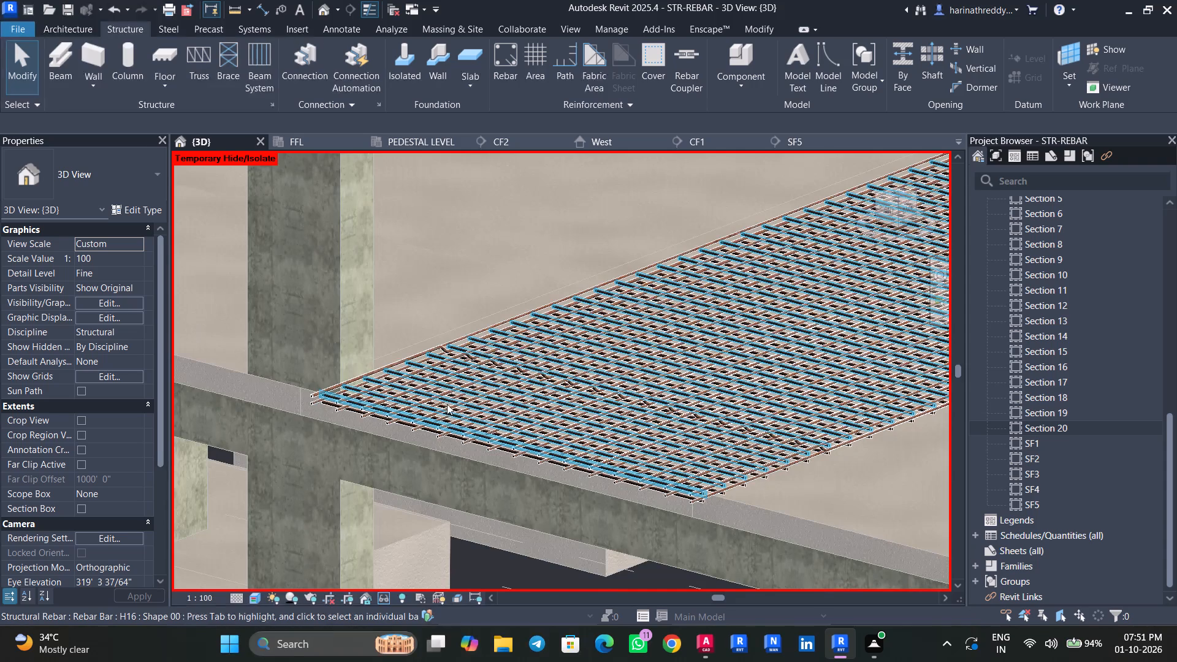
pyautogui.click(472, 411)
pyautogui.keyDown('shift'); pyautogui.scroll(1, 435, 441); pyautogui.keyUp('shift')
pyautogui.keyDown('shift'); pyautogui.moveTo(433, 443); pyautogui.dragTo(356, 539, button='middle'); pyautogui.keyUp('shift')
pyautogui.scroll(-5, 343, 524)
pyautogui.keyDown('shift'); pyautogui.moveTo(312, 520); pyautogui.dragTo(280, 604, button='middle'); pyautogui.keyUp('shift')
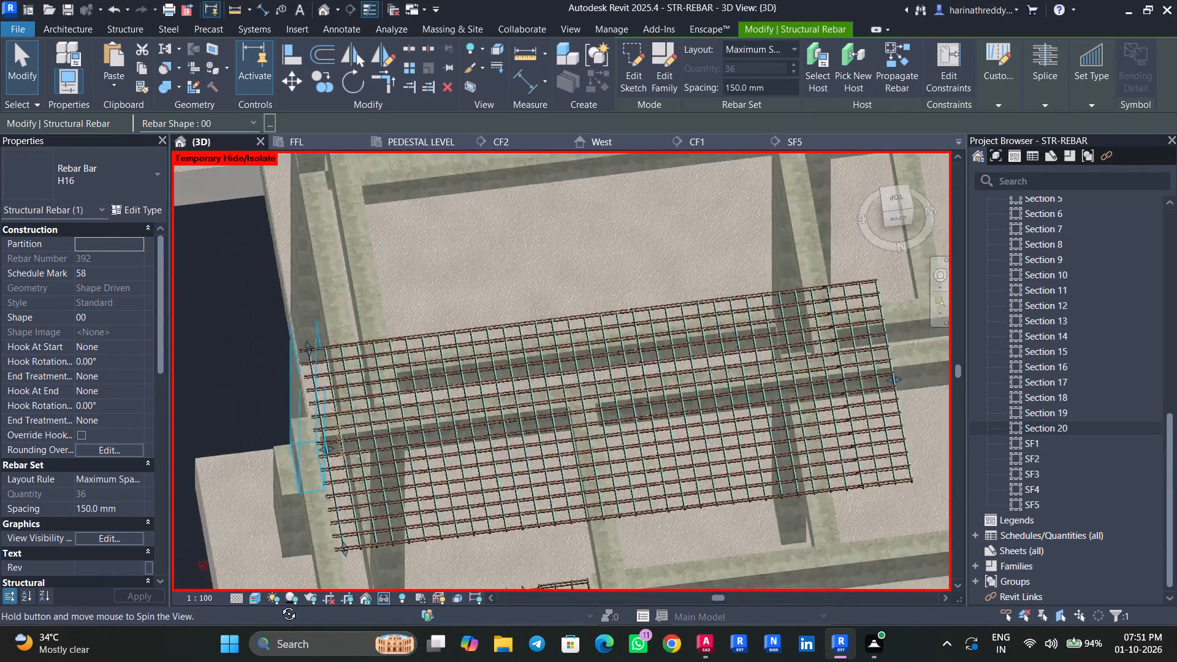
pyautogui.keyDown('shift'); pyautogui.moveTo(280, 604); pyautogui.dragTo(279, 645, button='middle'); pyautogui.keyUp('shift')
pyautogui.scroll(8, 292, 512)
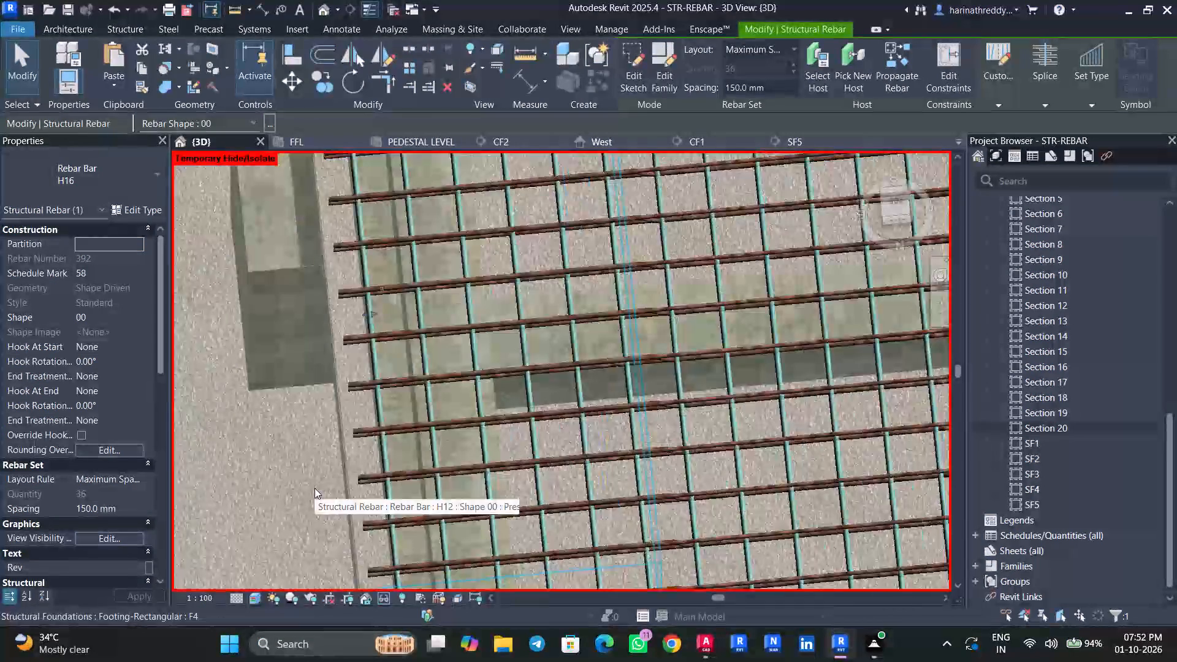
pyautogui.scroll(-8, 314, 488)
pyautogui.press('Escape')
pyautogui.press('Escape')
pyautogui.keyDown('shift'); pyautogui.moveTo(275, 499); pyautogui.dragTo(352, 444, button='middle'); pyautogui.keyUp('shift')
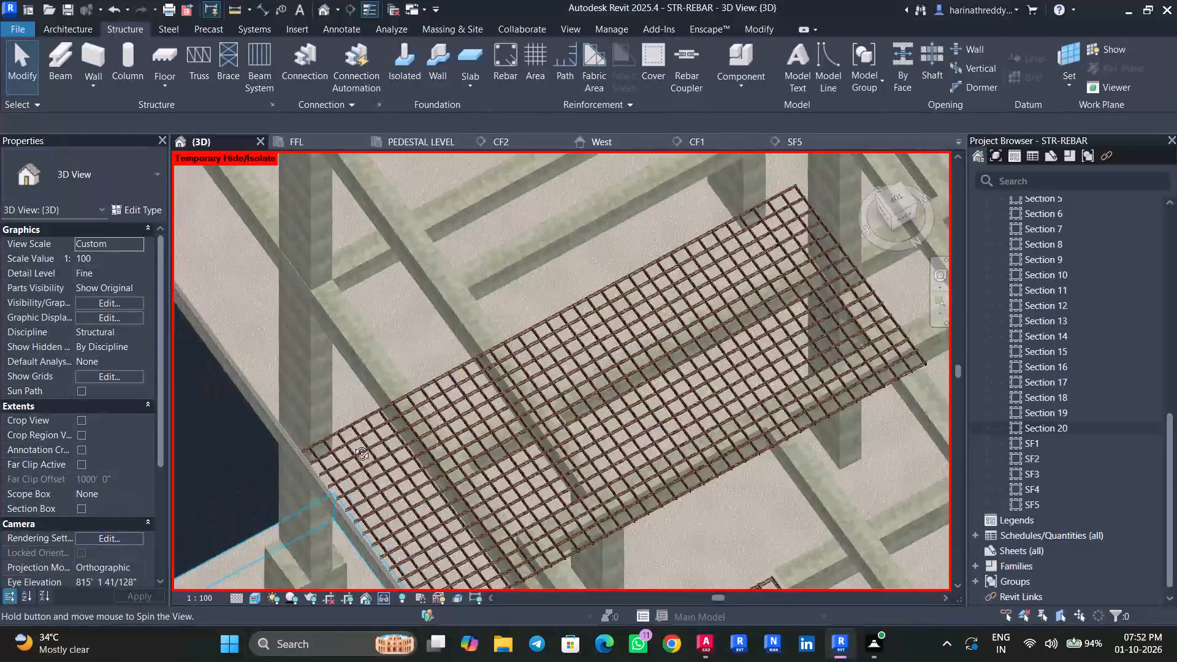
pyautogui.keyDown('shift'); pyautogui.moveTo(352, 444); pyautogui.dragTo(609, 278, button='middle'); pyautogui.keyUp('shift')
pyautogui.scroll(2, 613, 390)
pyautogui.scroll(-1, 613, 390)
pyautogui.scroll(5, 613, 390)
pyautogui.scroll(-1, 460, 359)
pyautogui.scroll(2, 459, 357)
pyautogui.scroll(-4, 519, 430)
pyautogui.keyDown('shift'); pyautogui.moveTo(489, 524); pyautogui.dragTo(517, 508, button='middle'); pyautogui.keyUp('shift')
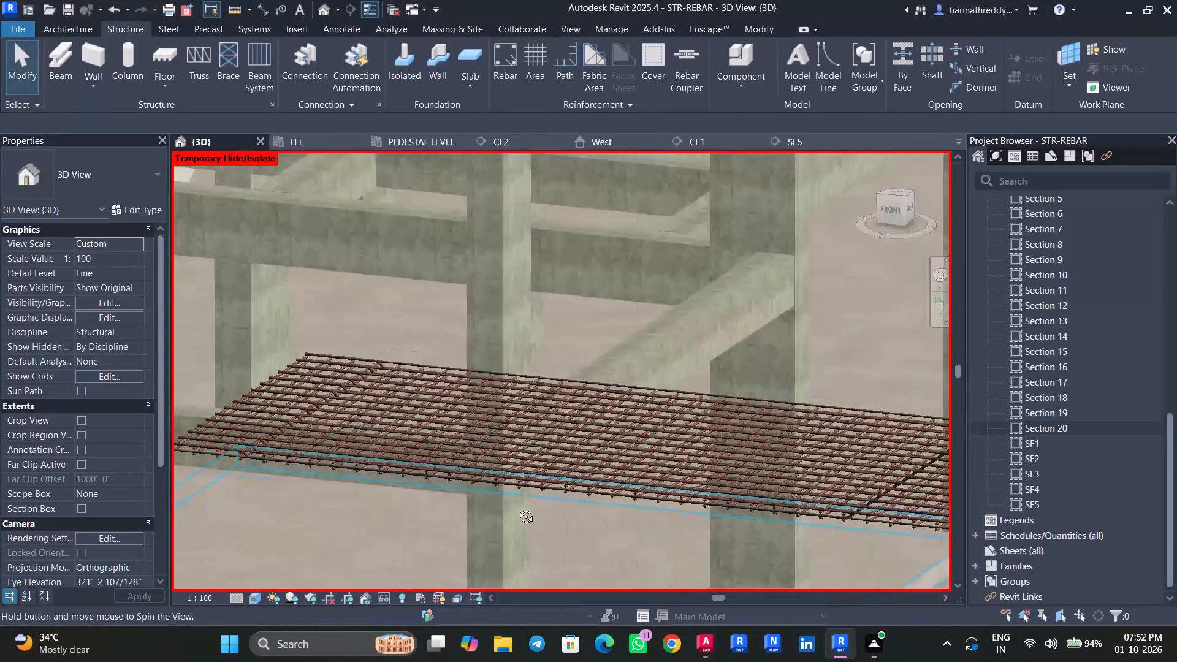
pyautogui.keyDown('shift'); pyautogui.moveTo(517, 508); pyautogui.dragTo(487, 502, button='middle'); pyautogui.keyUp('shift')
pyautogui.scroll(-9, 486, 501)
pyautogui.keyDown('shift'); pyautogui.moveTo(858, 478); pyautogui.dragTo(748, 518, button='middle'); pyautogui.keyUp('shift')
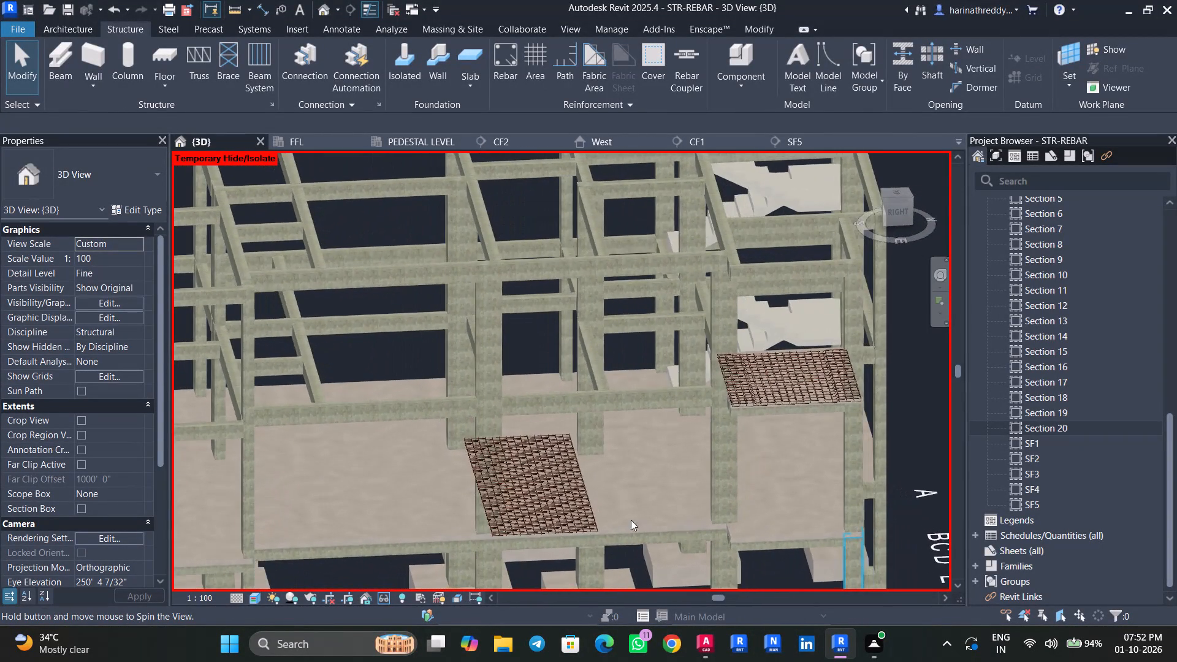
pyautogui.scroll(5, 501, 551)
pyautogui.keyDown('shift'); pyautogui.moveTo(514, 544); pyautogui.dragTo(579, 516, button='middle'); pyautogui.keyUp('shift')
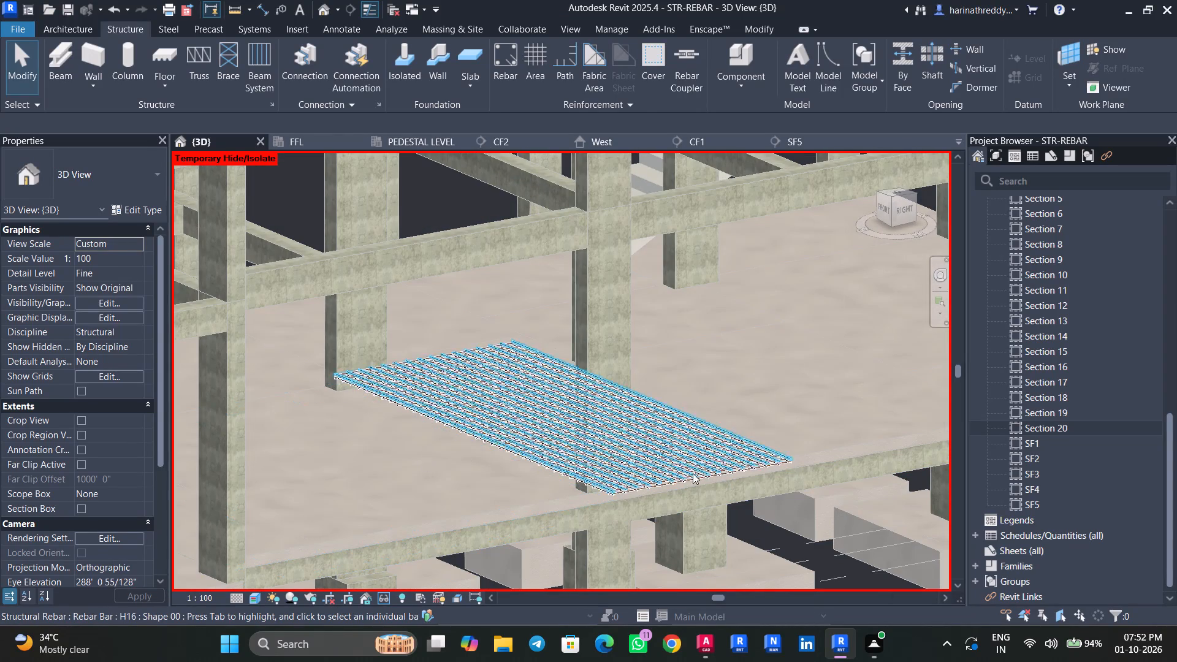
pyautogui.scroll(3, 732, 476)
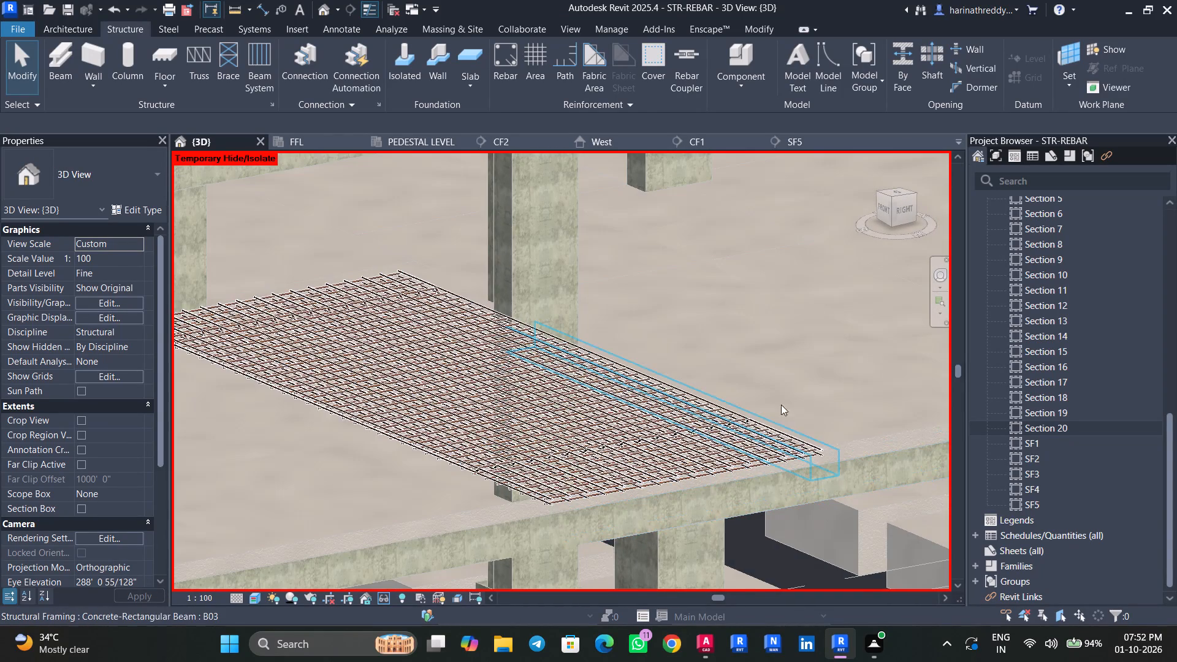
pyautogui.keyDown('shift'); pyautogui.moveTo(308, 262); pyautogui.dragTo(346, 307, button='middle'); pyautogui.keyUp('shift')
pyautogui.keyDown('shift'); pyautogui.scroll(1, 348, 306); pyautogui.keyUp('shift')
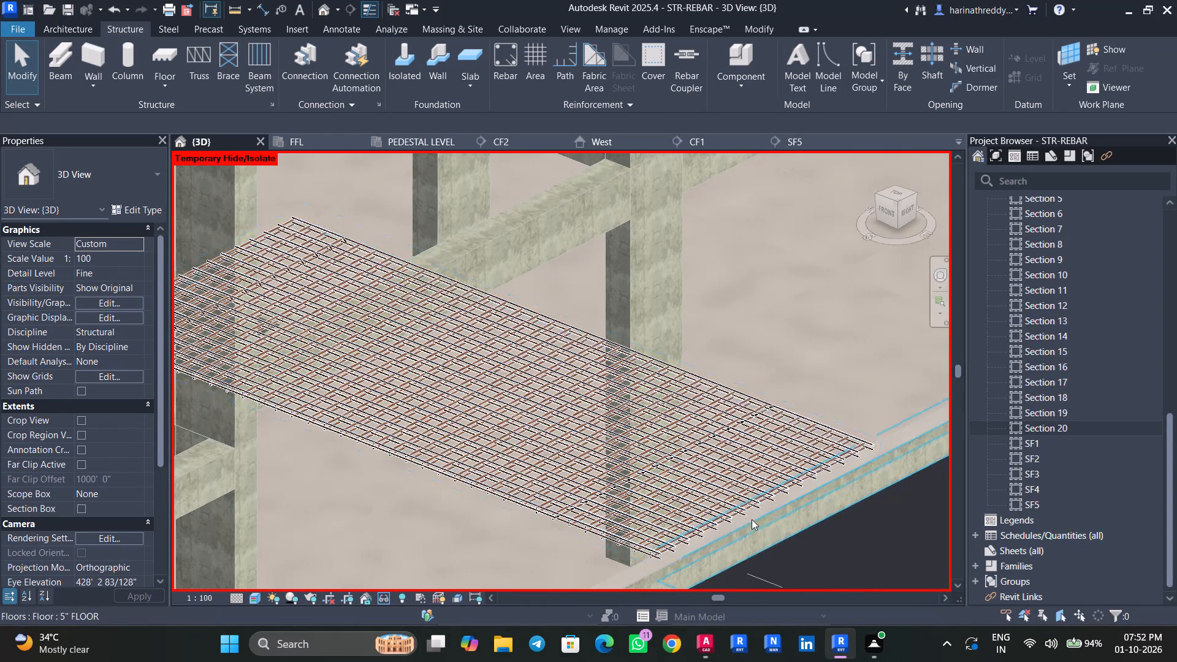
pyautogui.press('Tab')
pyautogui.press('Tab')
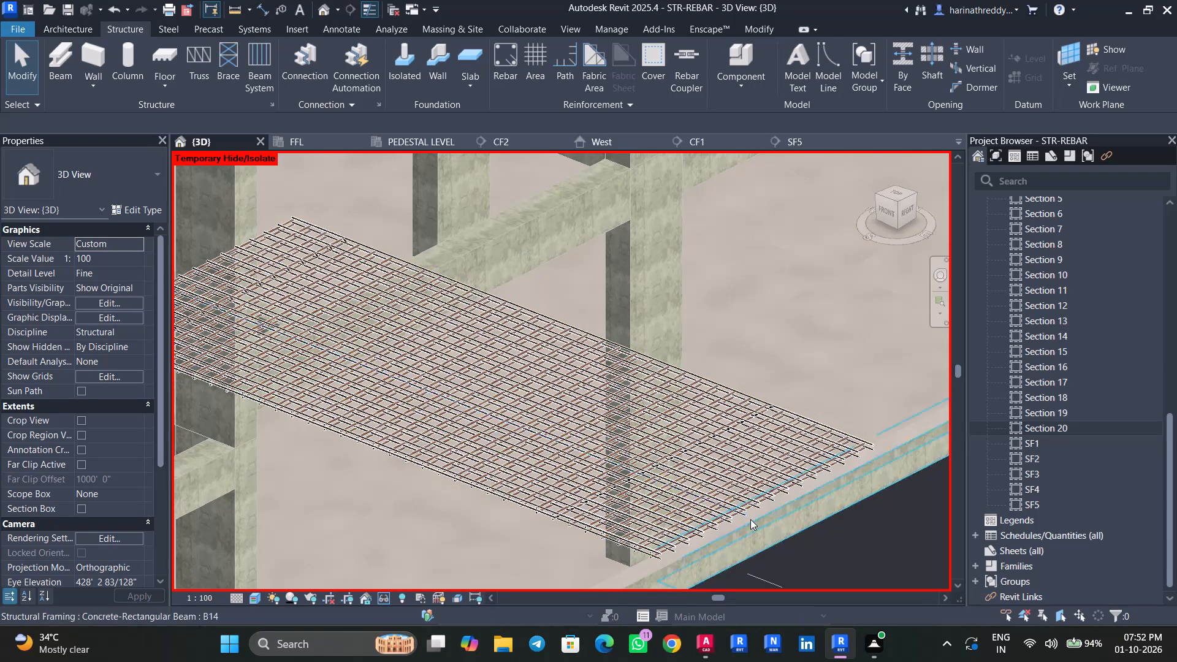
pyautogui.press('Tab')
pyautogui.press('Tab')
pyautogui.press('Tab')
pyautogui.press('Tab')
pyautogui.press('Tab')
pyautogui.press('Tab')
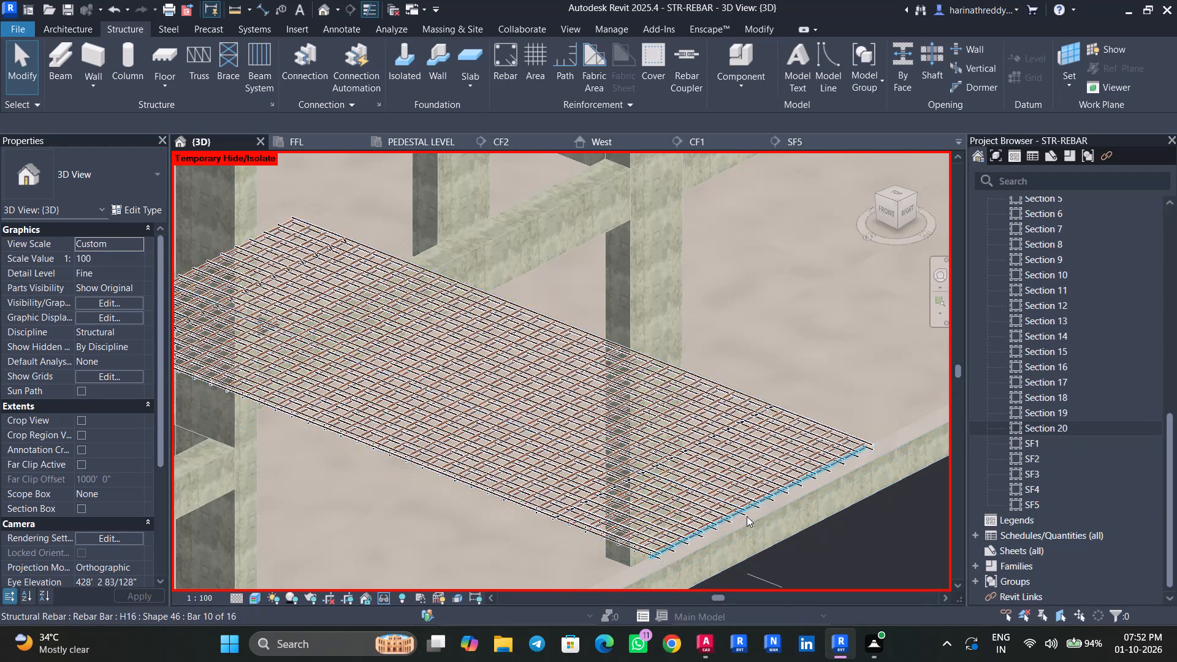
pyautogui.keyDown('shift'); pyautogui.moveTo(750, 519); pyautogui.dragTo(704, 474, button='middle'); pyautogui.keyUp('shift')
pyautogui.scroll(4, 725, 473)
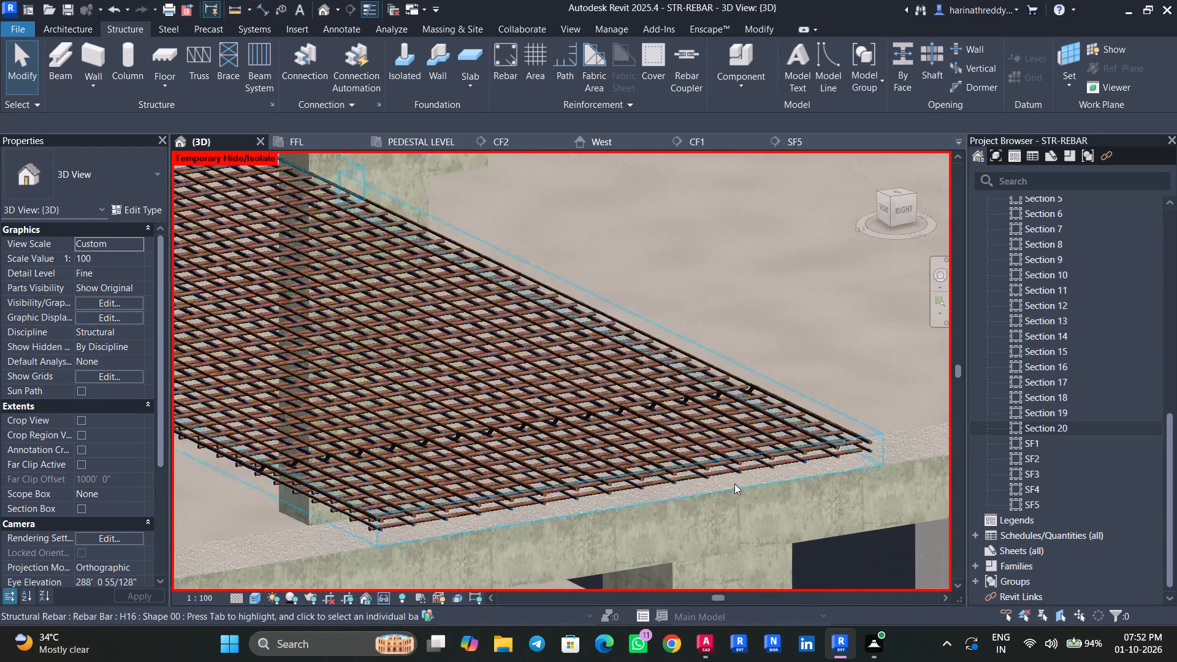
pyautogui.keyDown('shift'); pyautogui.moveTo(887, 436); pyautogui.dragTo(842, 531, button='middle'); pyautogui.keyUp('shift')
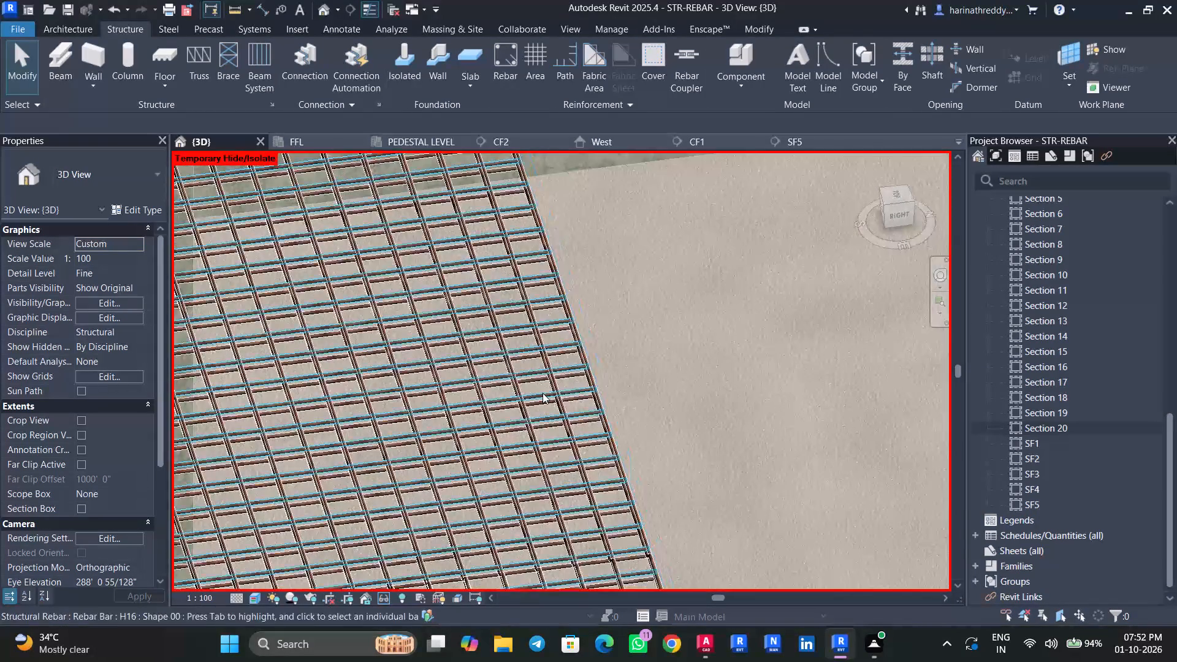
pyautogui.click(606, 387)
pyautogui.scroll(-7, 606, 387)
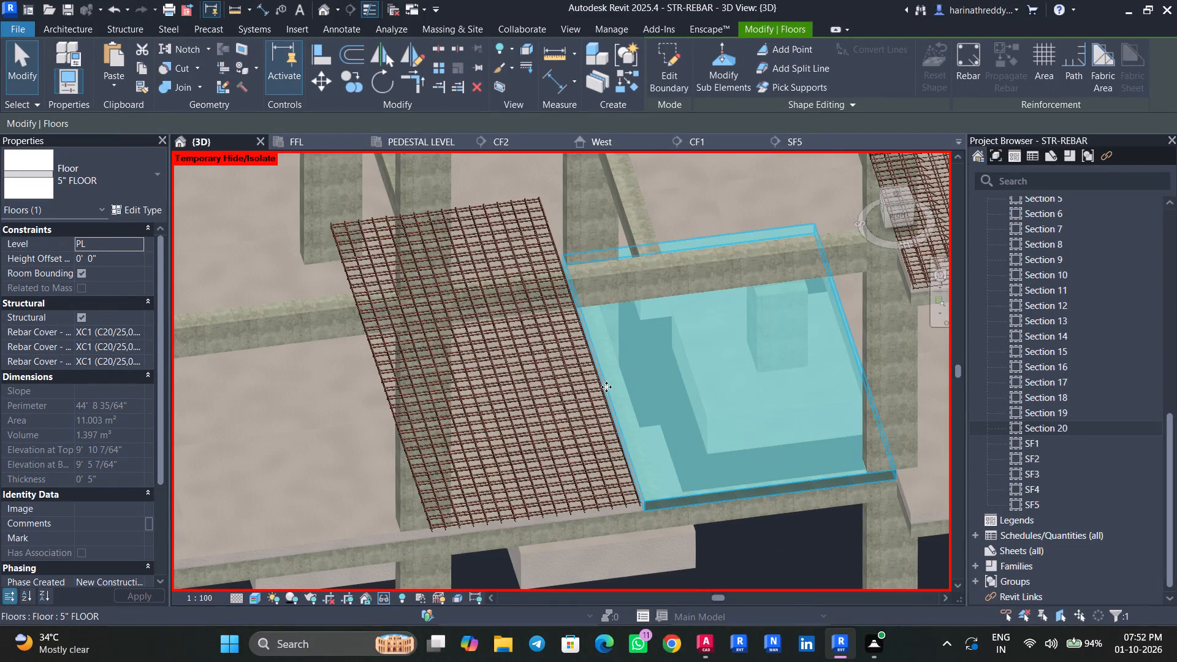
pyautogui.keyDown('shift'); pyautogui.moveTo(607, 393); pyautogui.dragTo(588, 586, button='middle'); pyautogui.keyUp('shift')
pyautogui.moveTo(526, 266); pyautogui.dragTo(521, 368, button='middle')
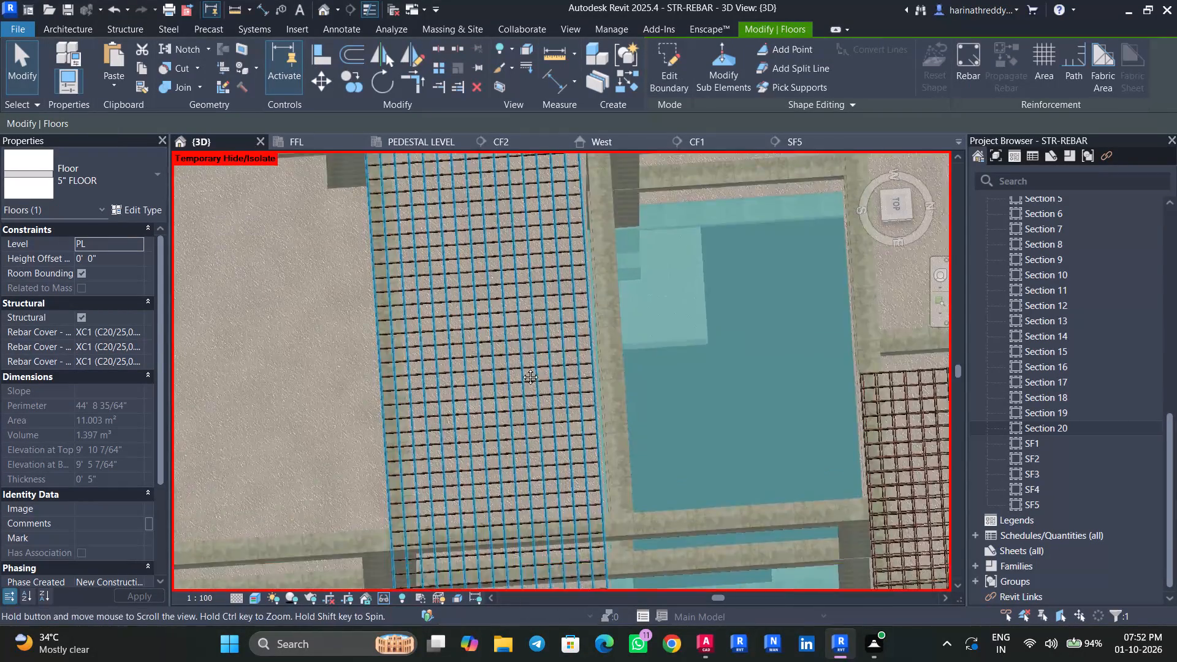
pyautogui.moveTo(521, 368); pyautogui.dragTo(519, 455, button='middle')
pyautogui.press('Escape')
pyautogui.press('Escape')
# Copy the reinforced 5" floor slab at PL and paste it aligned to the FFL level.
pyautogui.scroll(4, 517, 244)
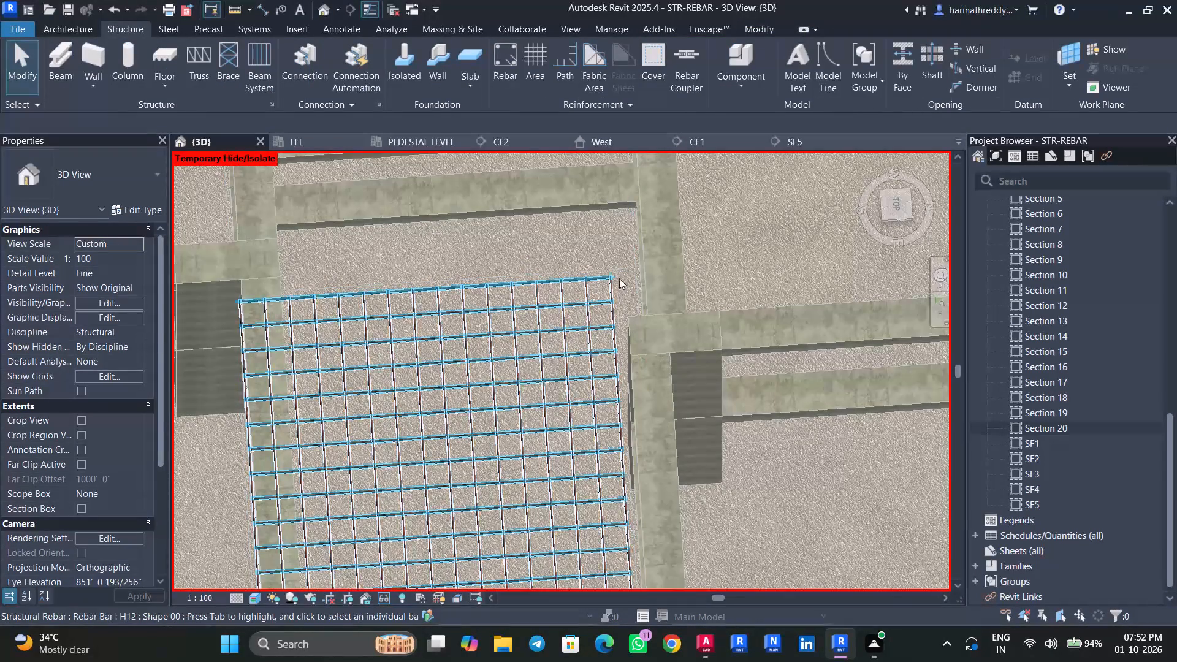
pyautogui.scroll(5, 622, 268)
pyautogui.click(620, 278)
pyautogui.scroll(-9, 620, 278)
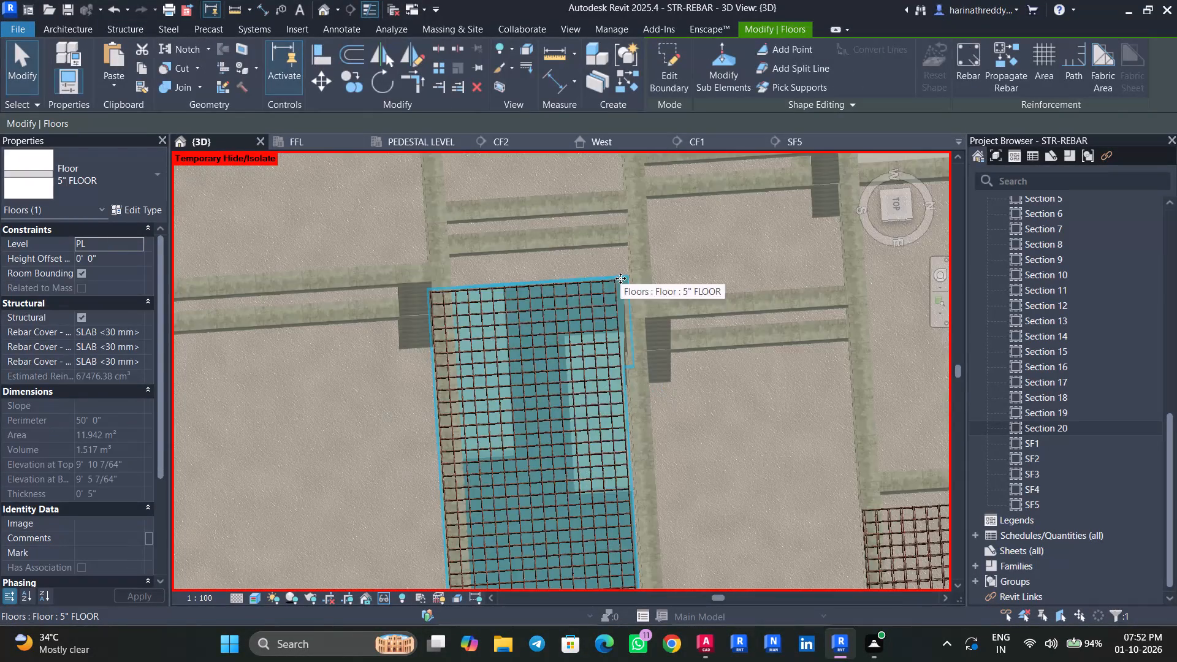
pyautogui.scroll(-4, 620, 278)
pyautogui.keyDown('shift'); pyautogui.moveTo(671, 387); pyautogui.dragTo(695, 209, button='middle'); pyautogui.keyUp('shift')
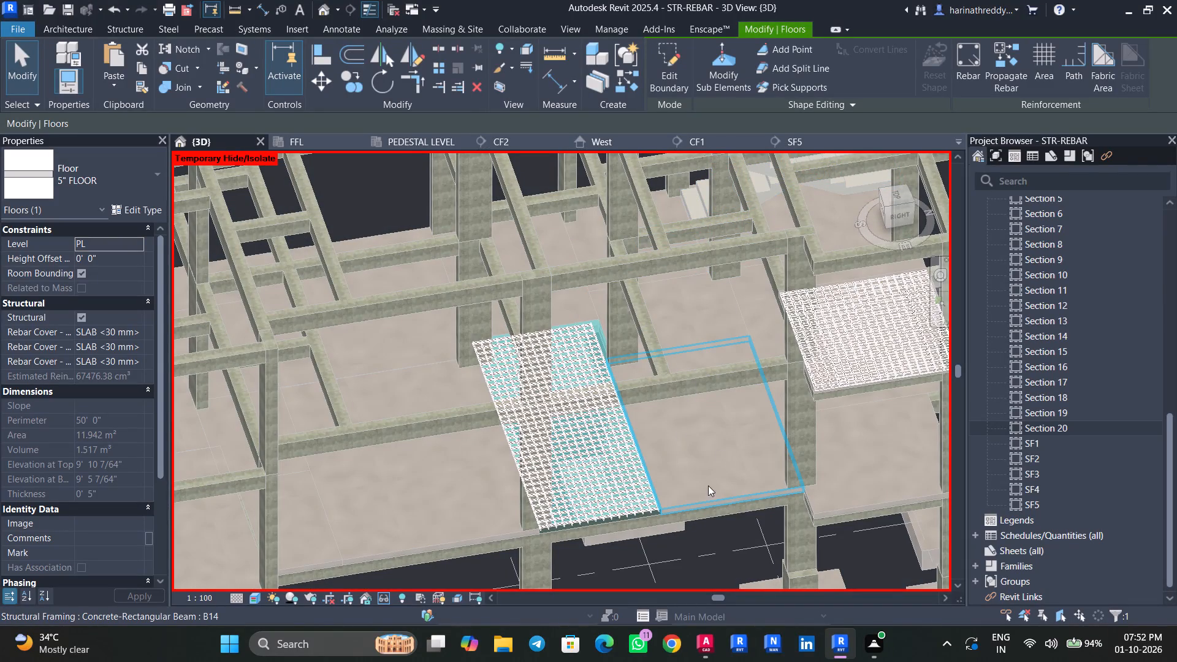
pyautogui.keyDown('shift'); pyautogui.moveTo(722, 492); pyautogui.dragTo(704, 247, button='middle'); pyautogui.keyUp('shift')
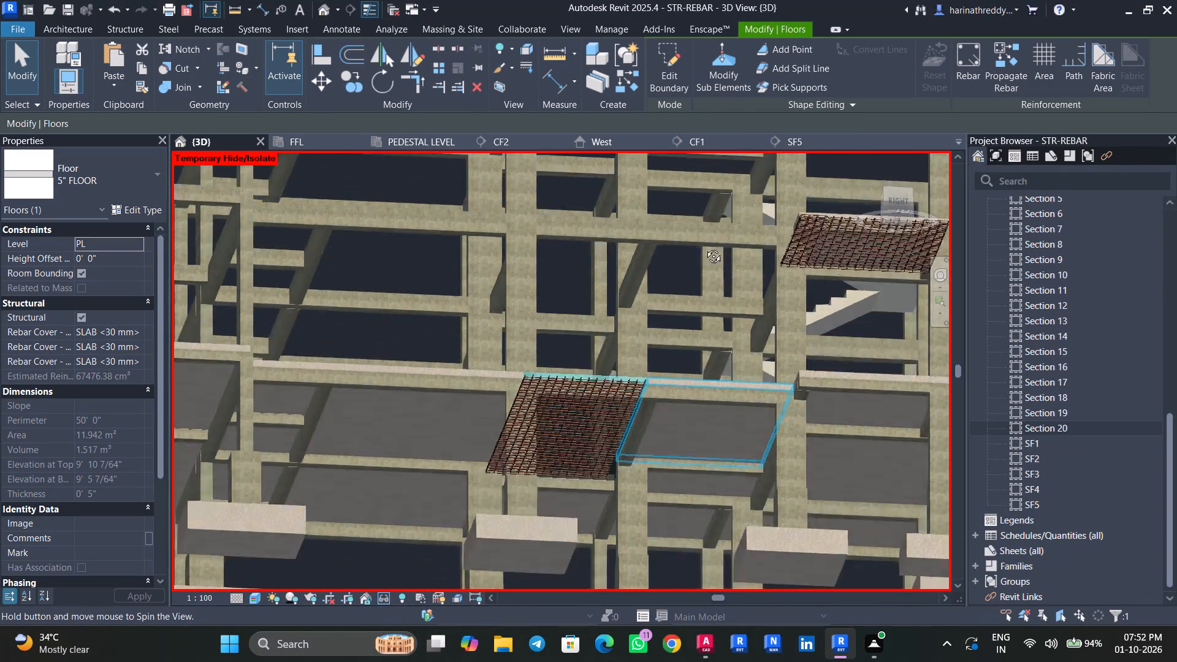
pyautogui.keyDown('shift'); pyautogui.moveTo(704, 247); pyautogui.dragTo(690, 444, button='middle'); pyautogui.keyUp('shift')
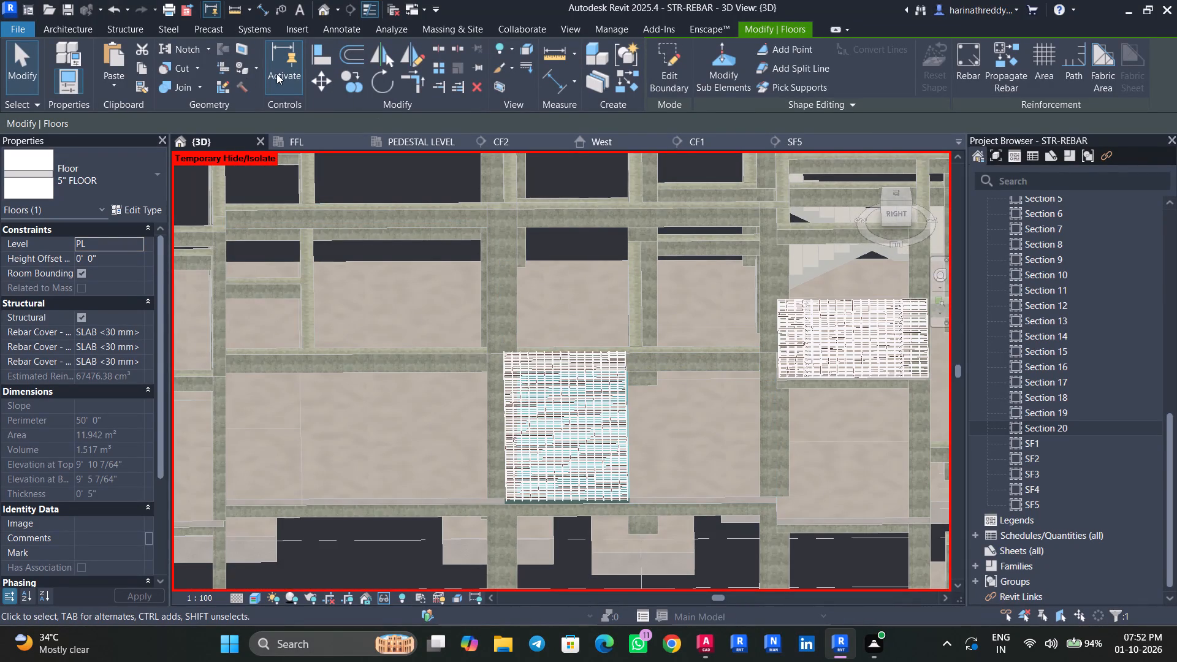
pyautogui.click(139, 70)
pyautogui.click(116, 93)
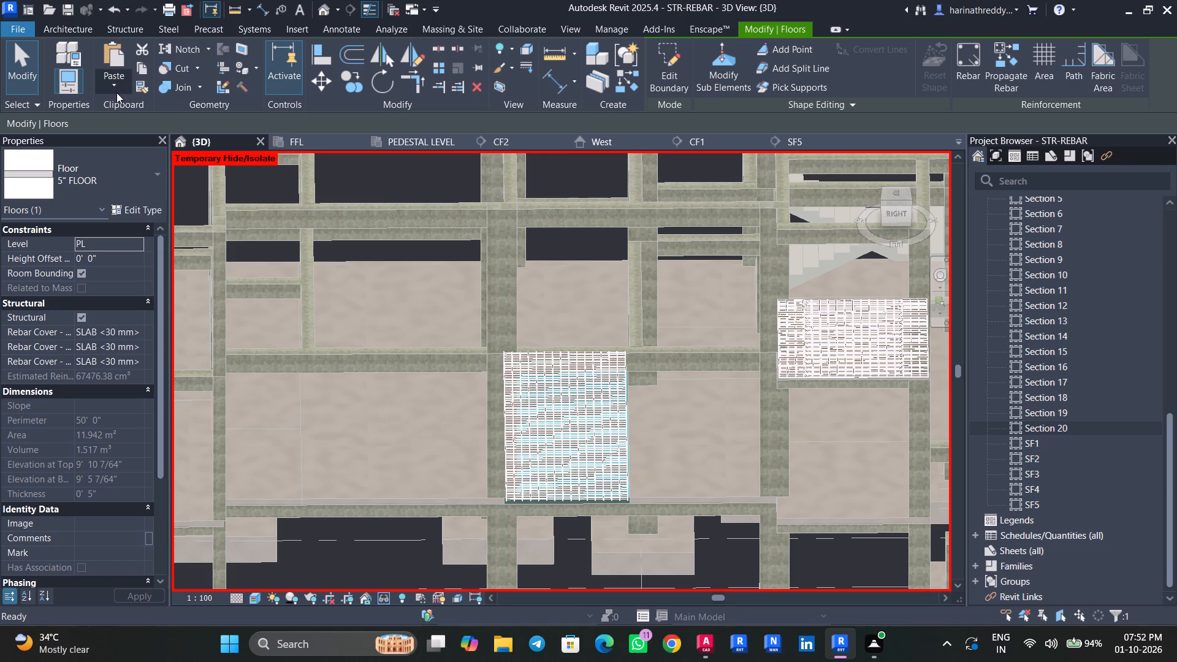
pyautogui.click(124, 137)
pyautogui.click(88, 221)
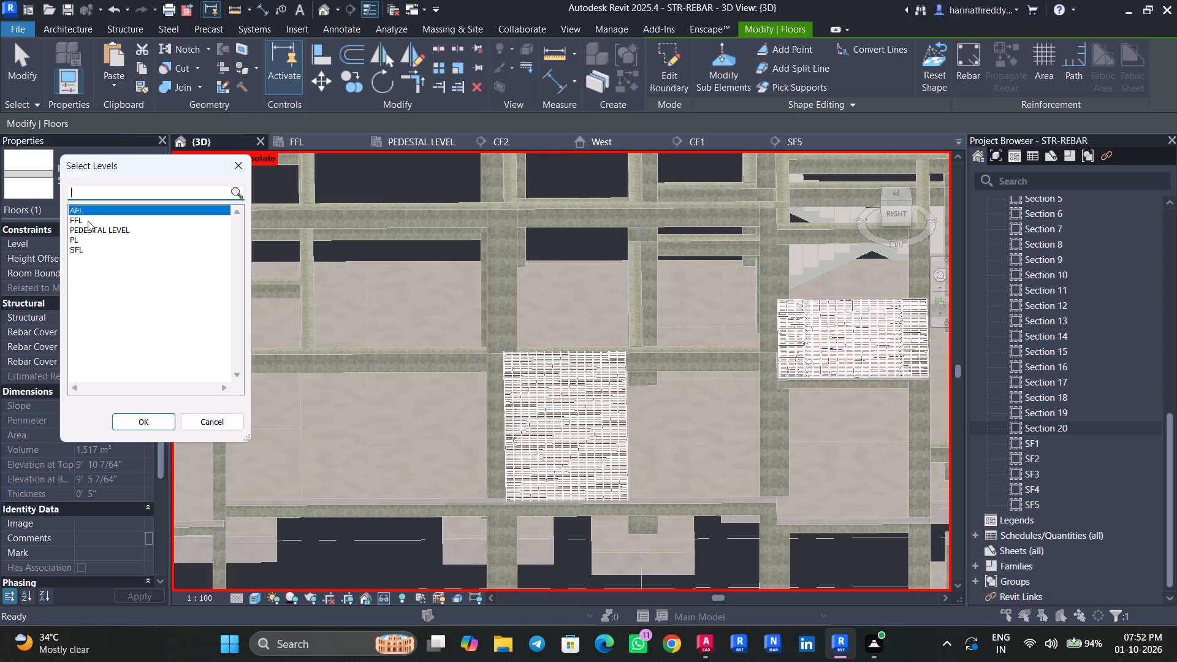
pyautogui.click(156, 423)
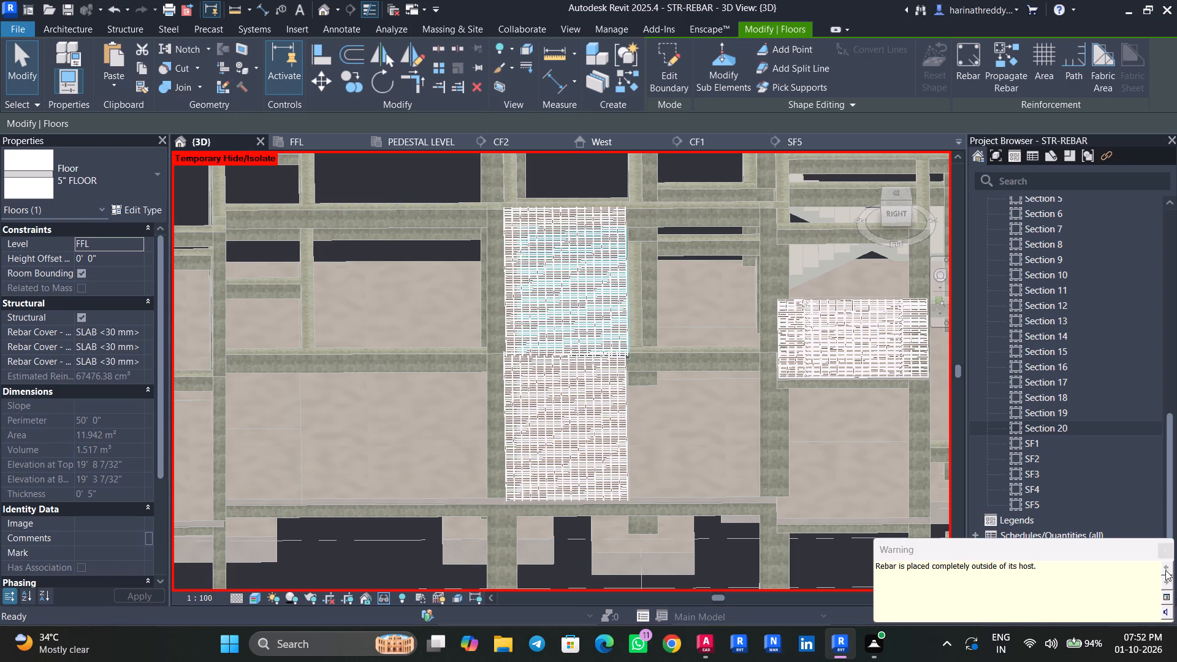
pyautogui.click(1164, 552)
pyautogui.keyDown('shift'); pyautogui.moveTo(725, 513); pyautogui.dragTo(844, 433, button='middle'); pyautogui.keyUp('shift')
pyautogui.press('Escape')
pyautogui.press('Escape')
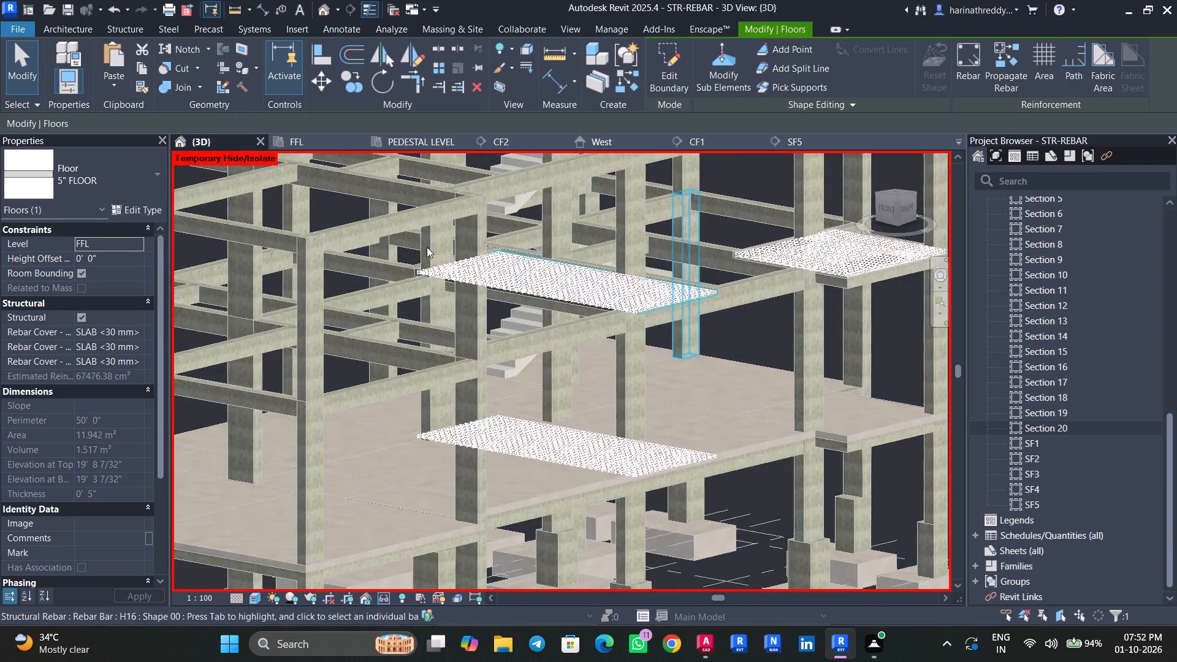
pyautogui.press('Escape')
# Pull in the outer extent of the H16 shape 46 bar set along the long edge of the copied FFL slab.
pyautogui.scroll(9, 553, 290)
pyautogui.keyDown('shift'); pyautogui.moveTo(462, 347); pyautogui.dragTo(376, 471, button='middle'); pyautogui.keyUp('shift')
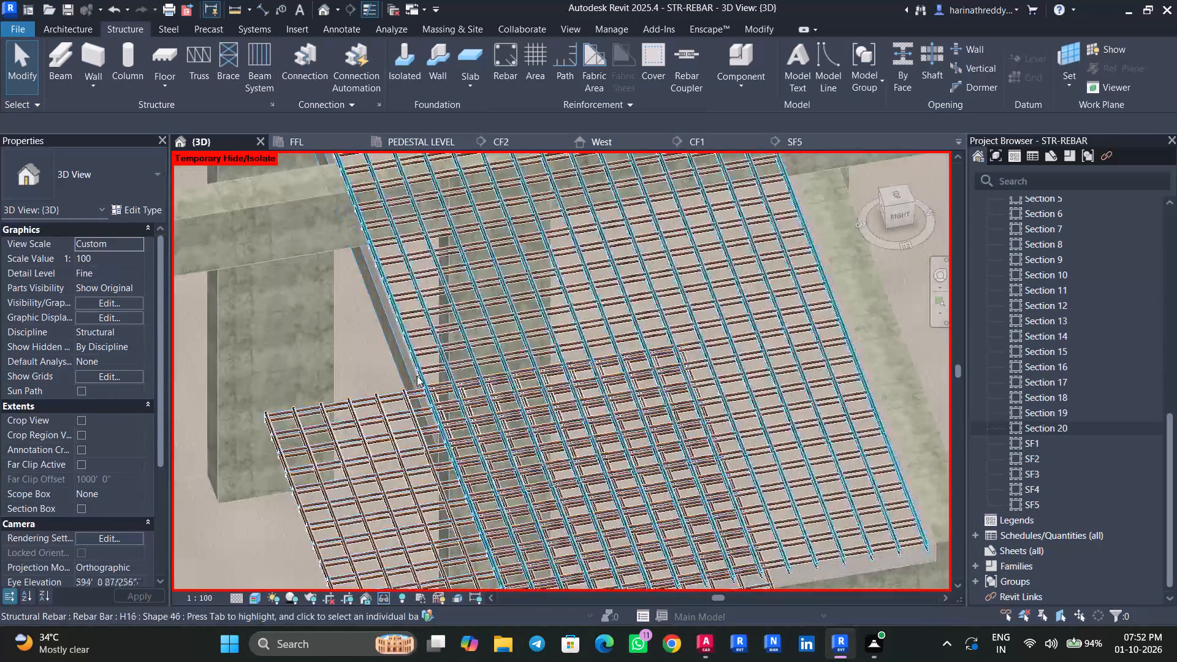
pyautogui.click(417, 376)
pyautogui.scroll(-2, 413, 382)
pyautogui.keyDown('shift'); pyautogui.moveTo(481, 390); pyautogui.dragTo(436, 530, button='middle'); pyautogui.keyUp('shift')
pyautogui.moveTo(395, 275); pyautogui.dragTo(405, 281)
pyautogui.scroll(4, 405, 281)
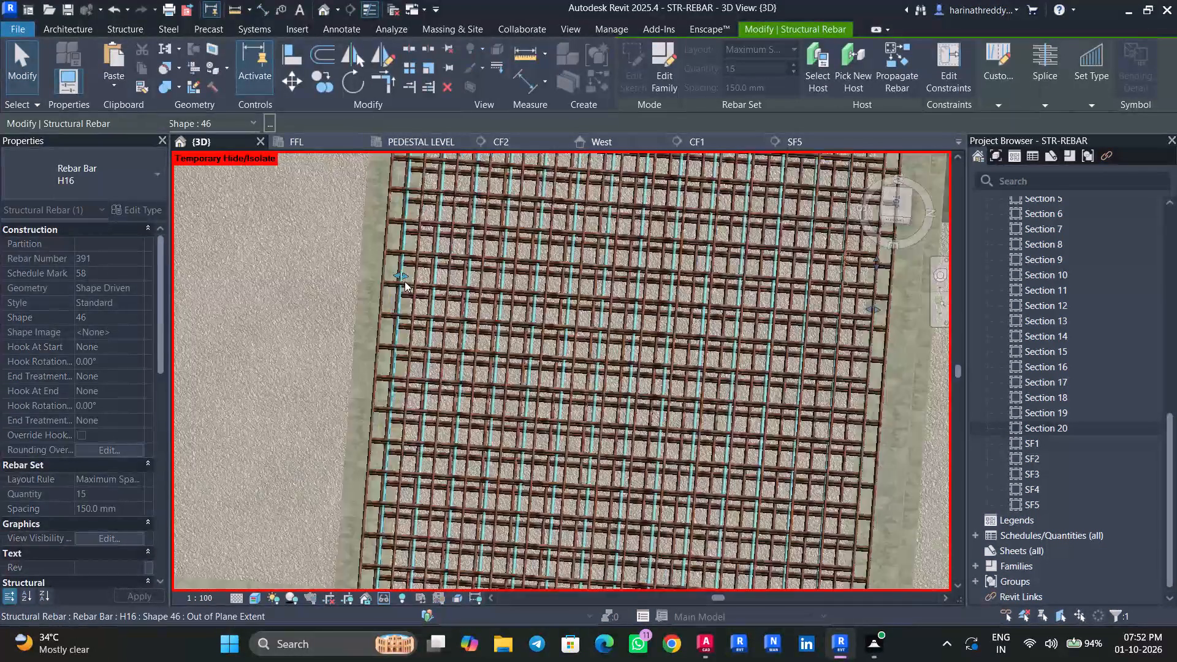
pyautogui.press('Escape')
# Pull in the outer extents of the adjacent bar sets, including straight H12 shape 00, along the same edge of the FFL slab.
pyautogui.click(379, 297)
pyautogui.moveTo(381, 273); pyautogui.dragTo(398, 277)
pyautogui.press('Escape')
pyautogui.click(381, 297)
pyautogui.moveTo(381, 273); pyautogui.dragTo(384, 275)
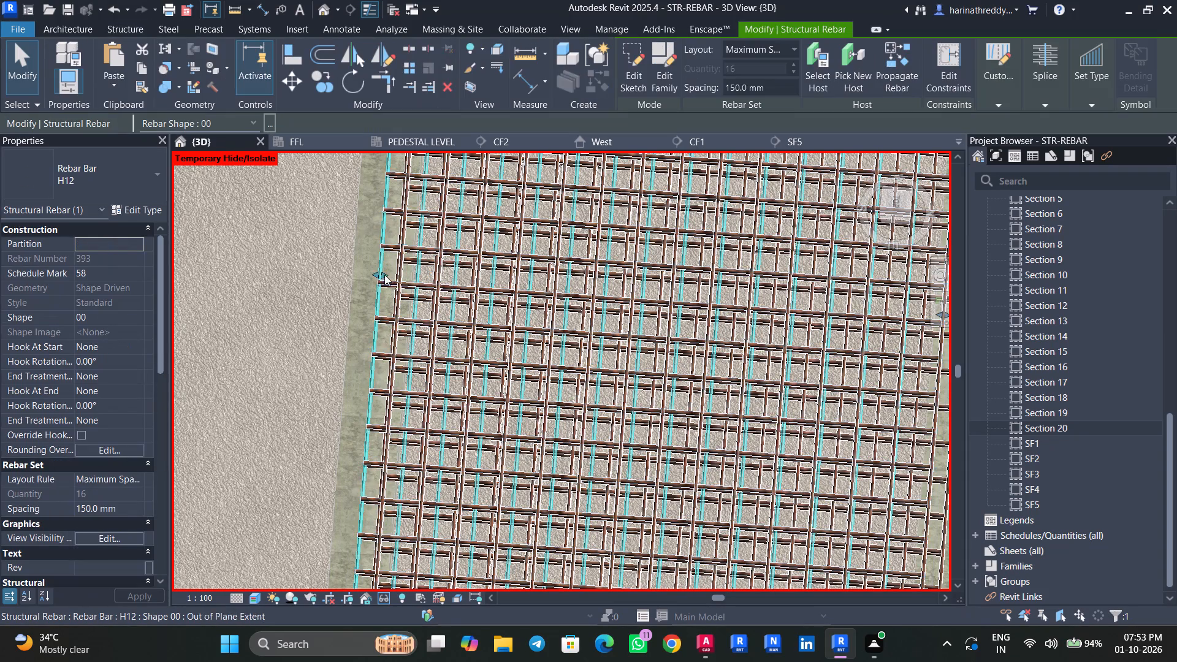
pyautogui.moveTo(384, 275); pyautogui.dragTo(397, 278)
pyautogui.press('Escape')
pyautogui.scroll(-7, 370, 303)
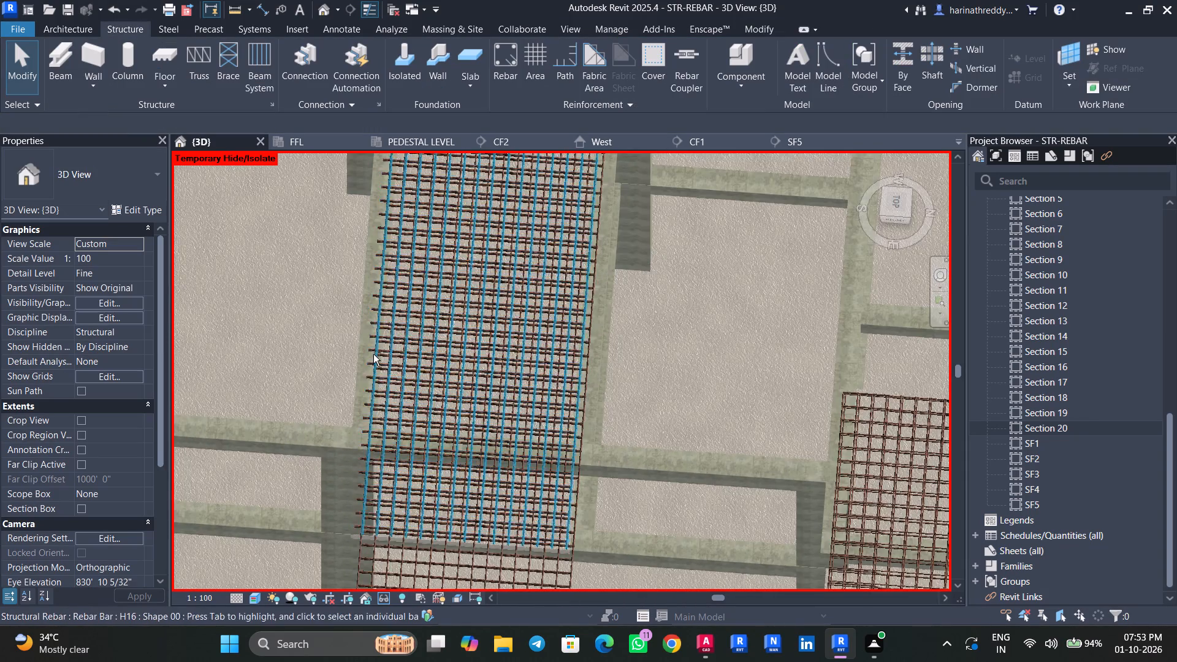
# Delete the overlapping H16 and H12 bar sets, including the straight shape 00 bars, from the PL slab below the reinforced FFL slab.
pyautogui.keyDown('shift'); pyautogui.moveTo(373, 354); pyautogui.dragTo(463, 232, button='middle'); pyautogui.keyUp('shift')
pyautogui.moveTo(726, 503); pyautogui.dragTo(693, 292, button='middle')
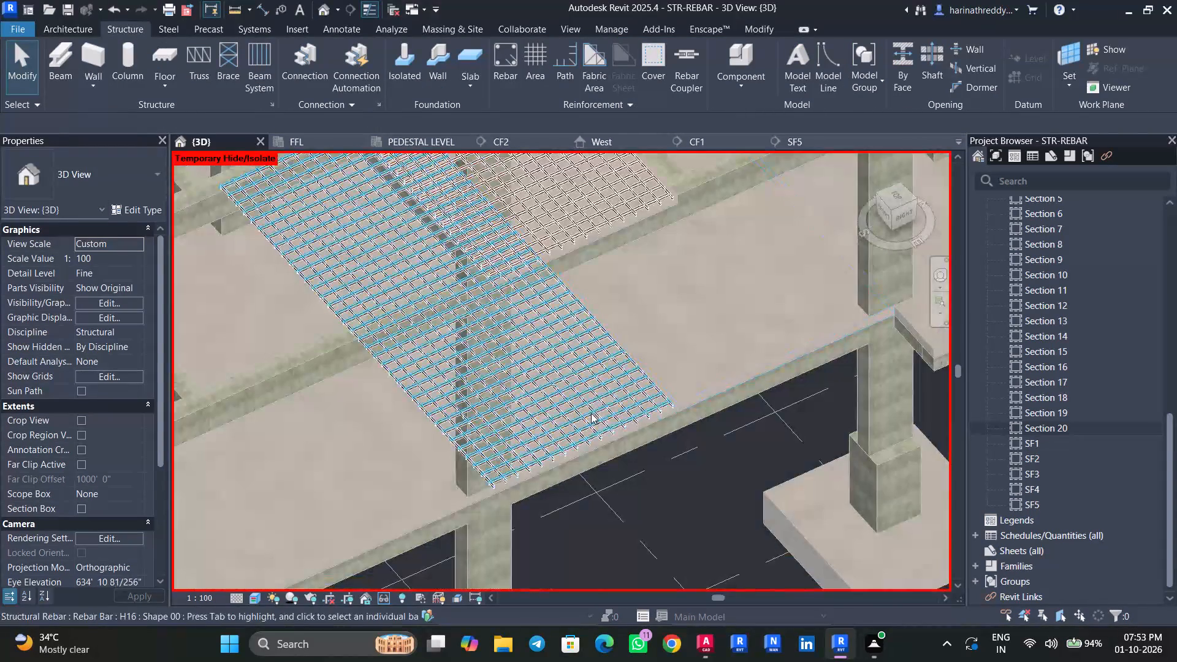
pyautogui.click(591, 413)
pyautogui.press('Delete')
pyautogui.click(591, 409)
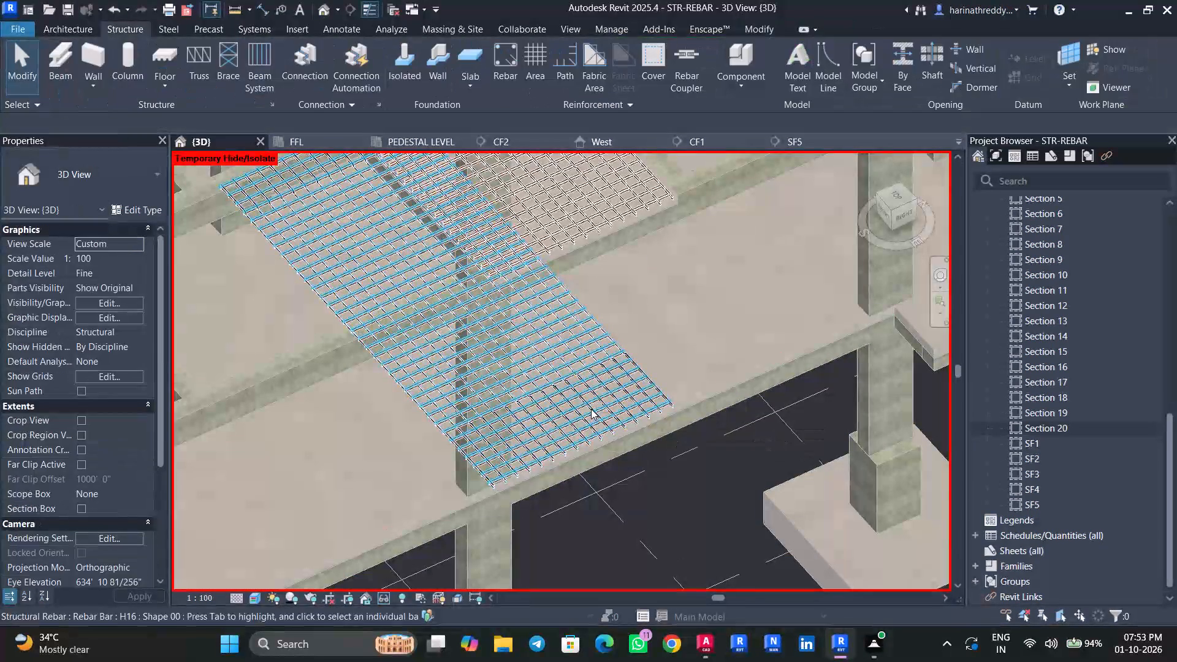
pyautogui.press('Delete')
pyautogui.click(591, 409)
pyautogui.press('Delete')
pyautogui.click(591, 409)
pyautogui.press('Delete')
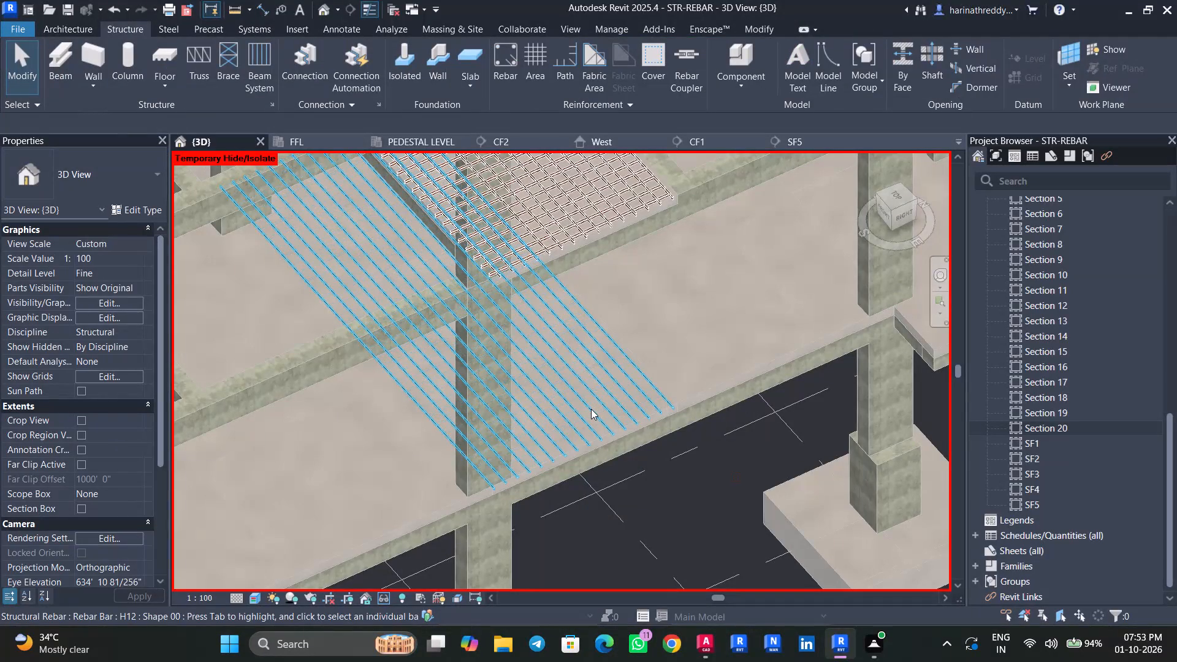
pyautogui.click(591, 409)
pyautogui.press('Delete')
# Copy nine unreinforced 5" floor slabs at PL, working from the grid 1 end, and paste them aligned to the FFL level.
pyautogui.scroll(-4, 634, 438)
pyautogui.scroll(-3, 712, 489)
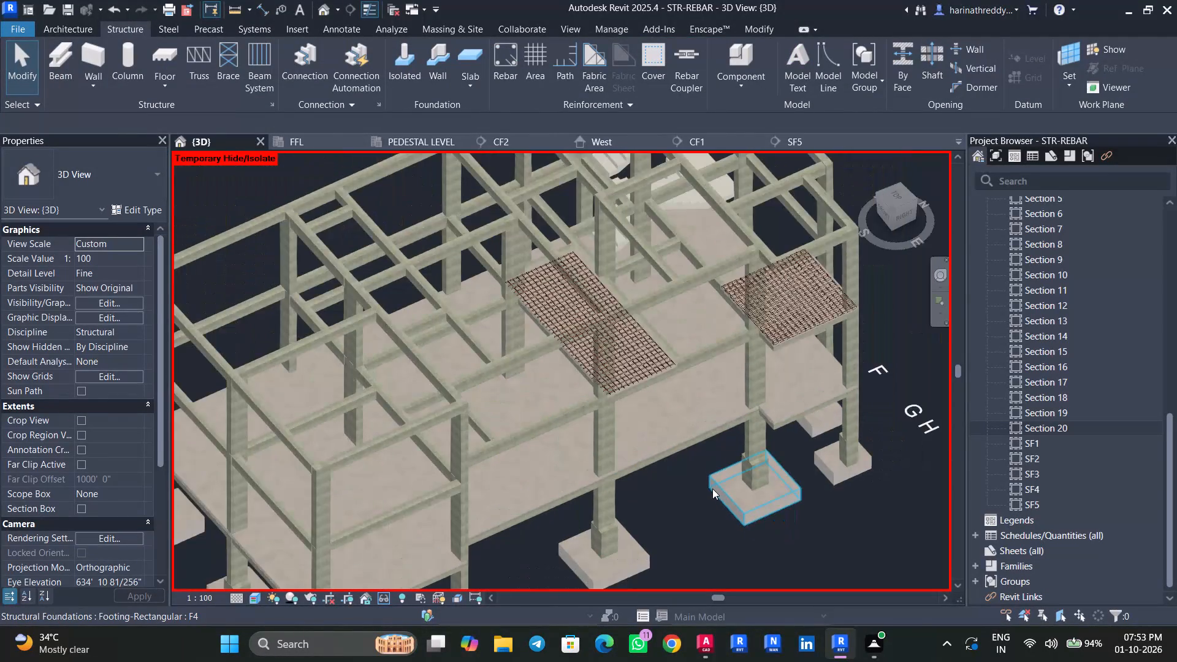
pyautogui.scroll(-3, 701, 419)
pyautogui.keyDown('shift'); pyautogui.moveTo(707, 438); pyautogui.dragTo(713, 383, button='middle'); pyautogui.keyUp('shift')
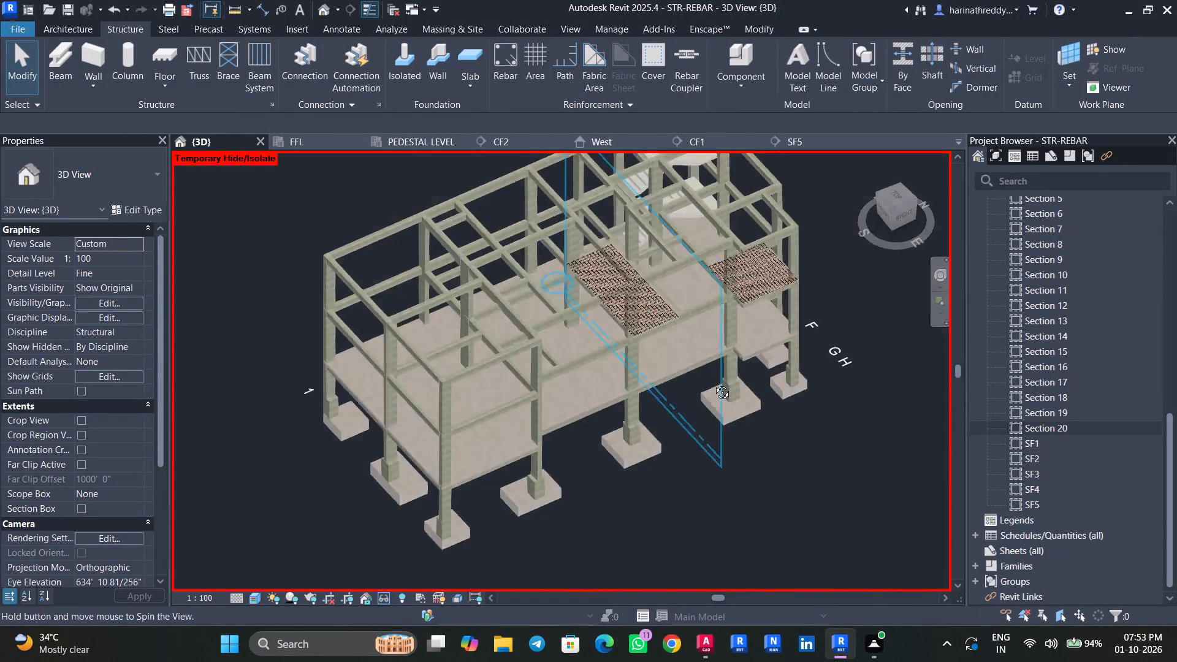
pyautogui.keyDown('shift'); pyautogui.moveTo(713, 383); pyautogui.dragTo(673, 317, button='middle'); pyautogui.keyUp('shift')
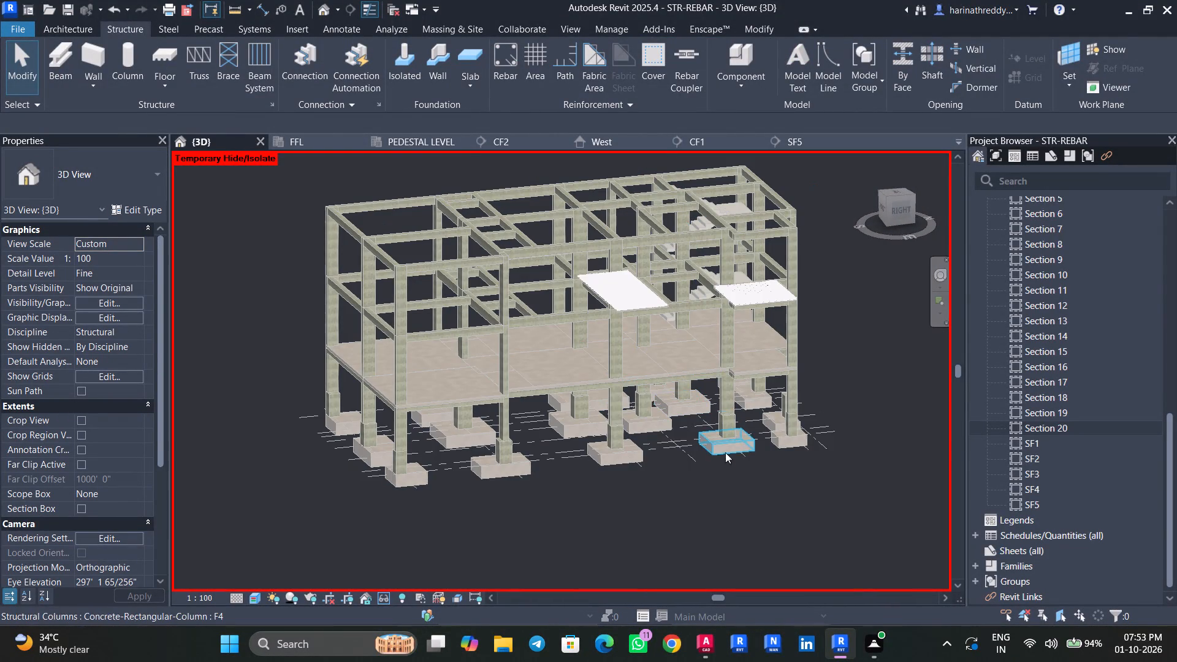
pyautogui.scroll(3, 421, 381)
pyautogui.click(421, 381)
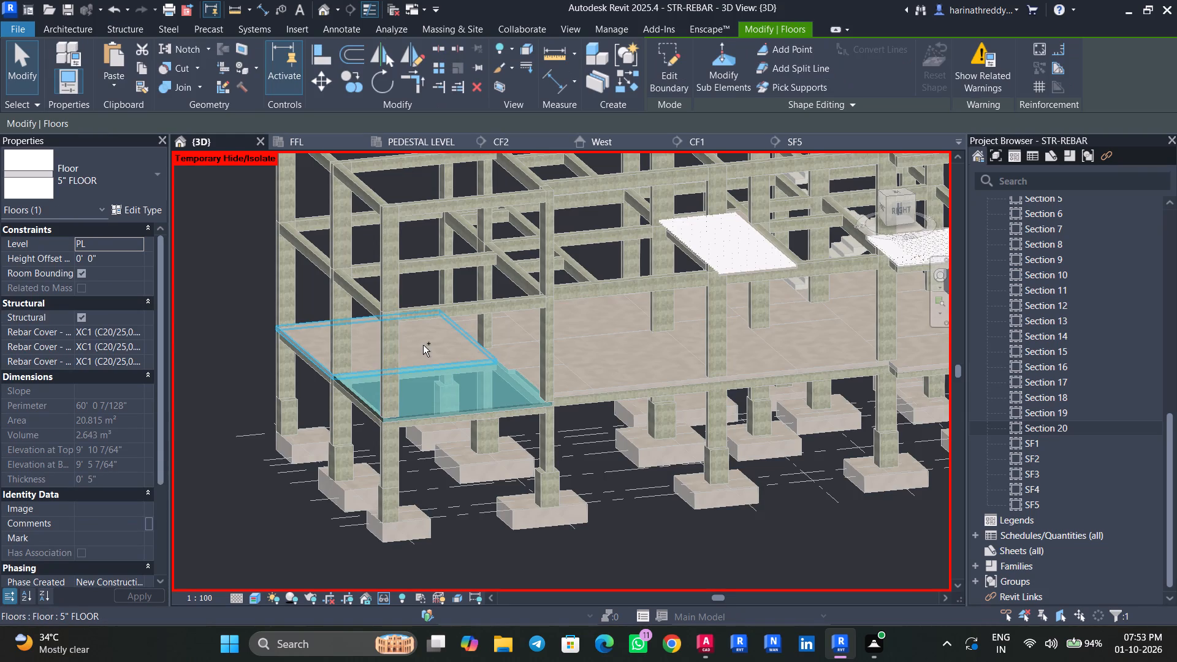
pyautogui.keyDown('ctrl'); pyautogui.click(423, 345); pyautogui.keyUp('ctrl')
pyautogui.keyDown('shift'); pyautogui.moveTo(567, 476); pyautogui.dragTo(839, 500, button='middle'); pyautogui.keyUp('shift')
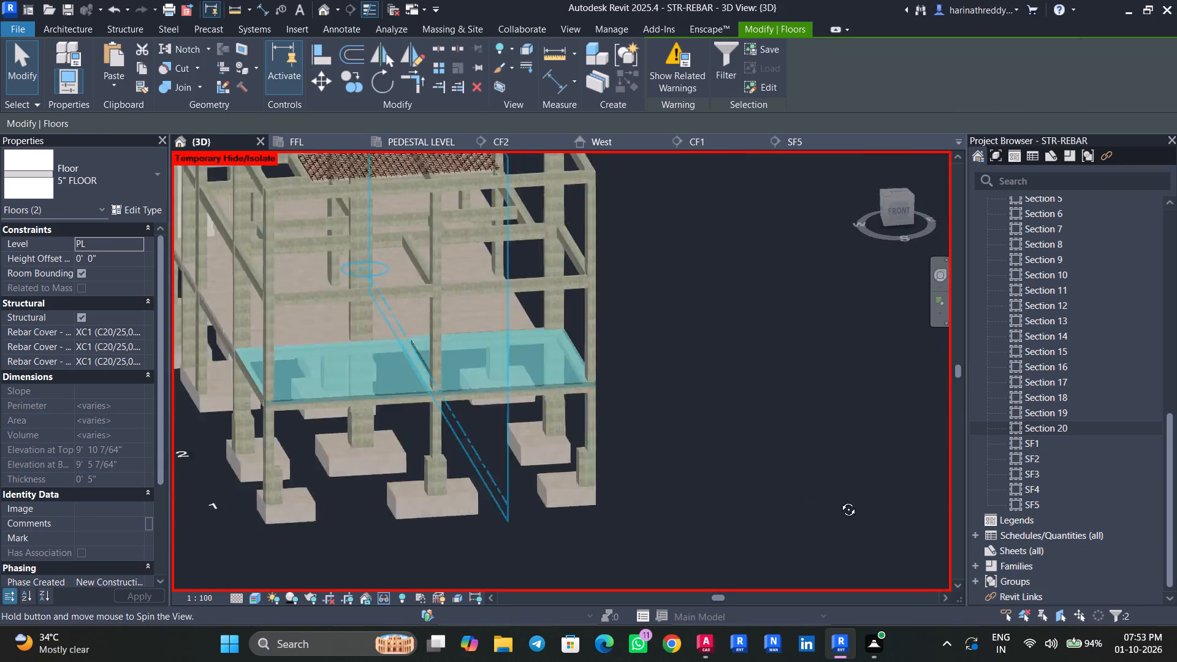
pyautogui.keyDown('shift'); pyautogui.moveTo(839, 500); pyautogui.dragTo(863, 507, button='middle'); pyautogui.keyUp('shift')
pyautogui.moveTo(706, 490); pyautogui.dragTo(939, 512, button='middle')
pyautogui.keyDown('shift'); pyautogui.moveTo(815, 534); pyautogui.dragTo(920, 521, button='middle'); pyautogui.keyUp('shift')
pyautogui.scroll(3, 545, 411)
pyautogui.keyDown('ctrl'); pyautogui.click(539, 418); pyautogui.keyUp('ctrl')
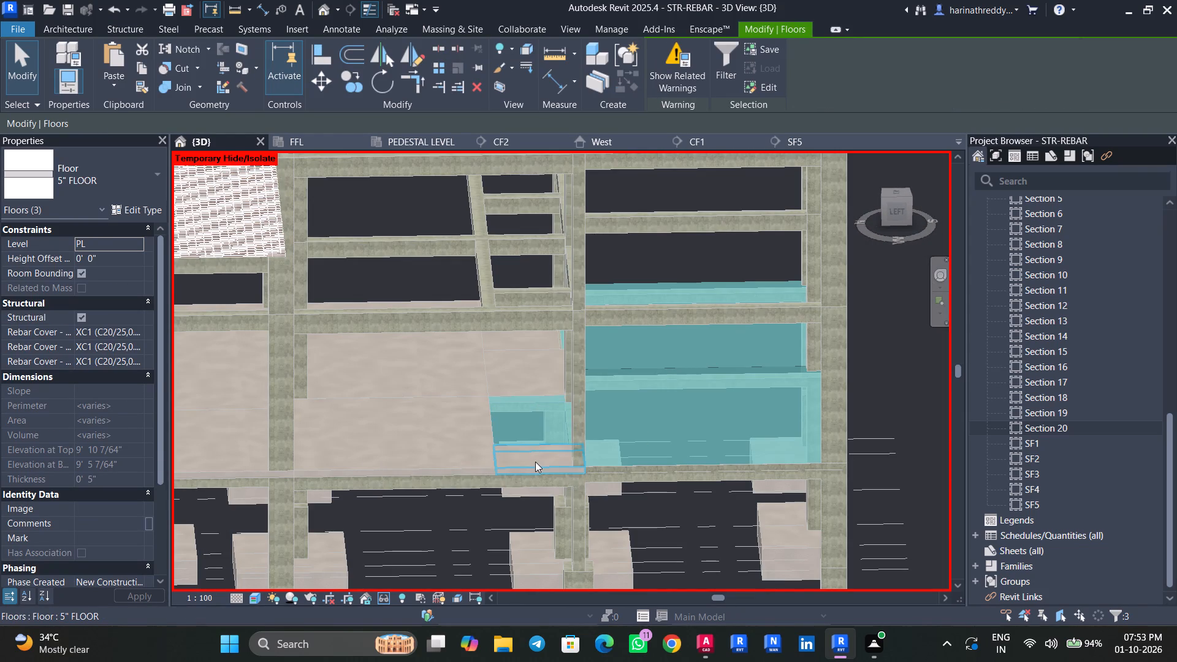
pyautogui.keyDown('ctrl'); pyautogui.click(535, 457); pyautogui.keyUp('ctrl')
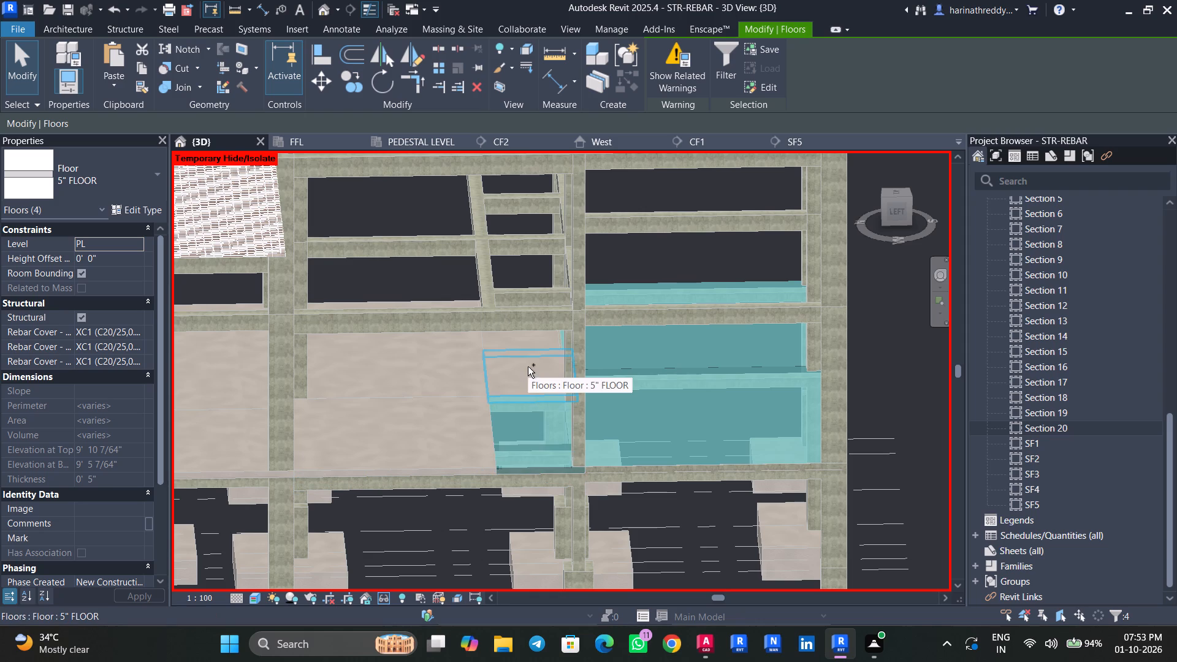
pyautogui.keyDown('ctrl'); pyautogui.click(528, 367); pyautogui.keyUp('ctrl')
pyautogui.keyDown('ctrl'); pyautogui.click(521, 343); pyautogui.keyUp('ctrl')
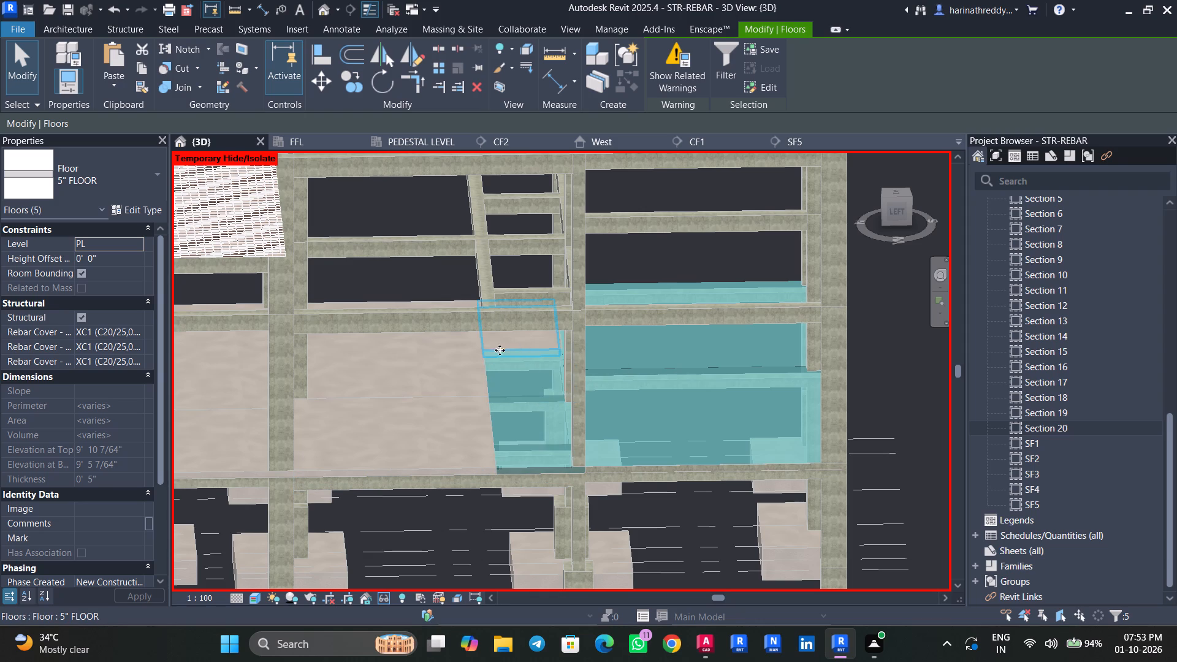
pyautogui.keyDown('ctrl'); pyautogui.click(419, 357); pyautogui.keyUp('ctrl')
pyautogui.keyDown('ctrl'); pyautogui.click(422, 438); pyautogui.keyUp('ctrl')
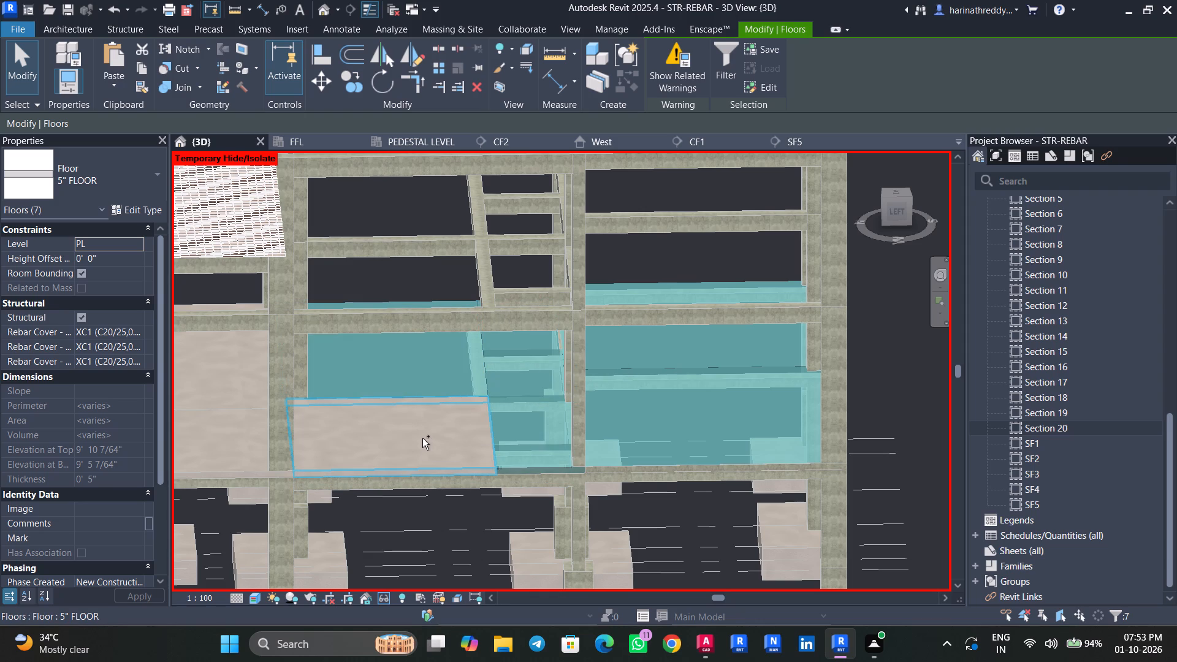
pyautogui.moveTo(414, 451); pyautogui.dragTo(646, 465, button='middle')
pyautogui.keyDown('ctrl'); pyautogui.click(421, 449); pyautogui.keyUp('ctrl')
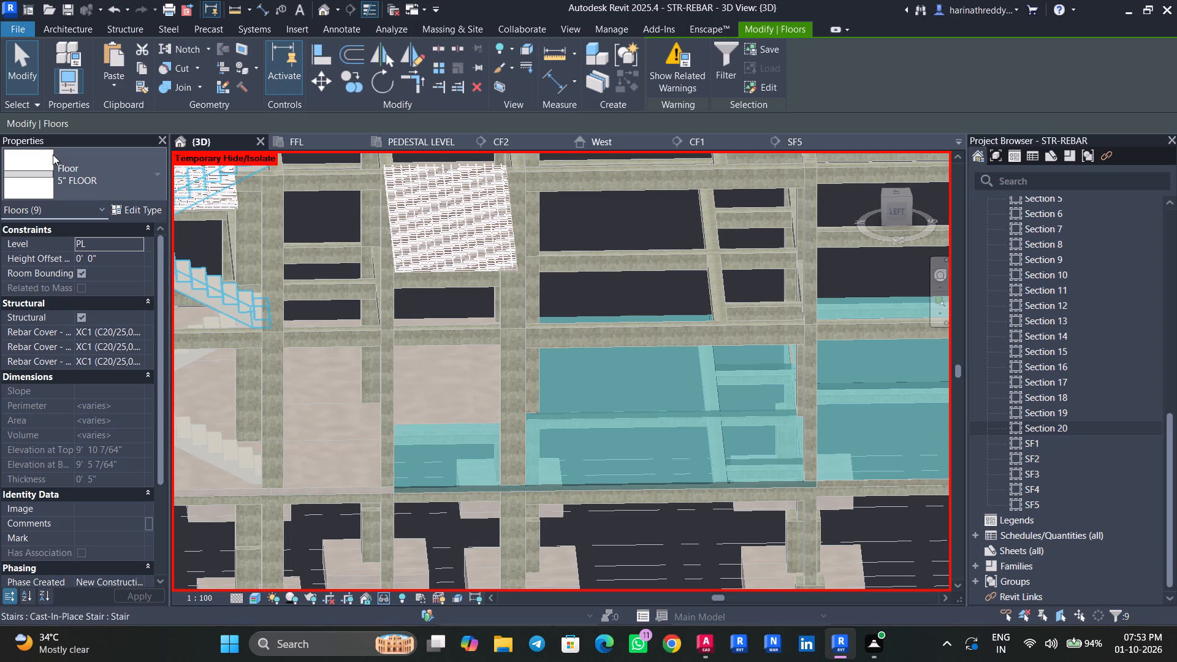
pyautogui.click(148, 69)
pyautogui.click(123, 86)
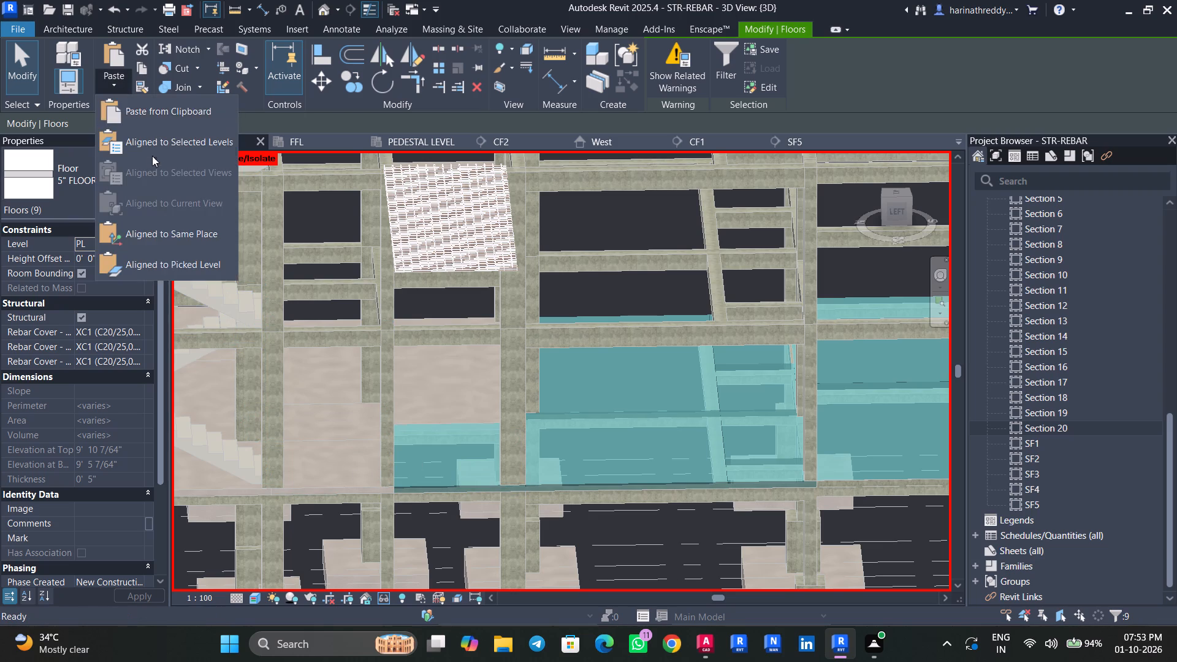
pyautogui.click(155, 146)
pyautogui.click(77, 223)
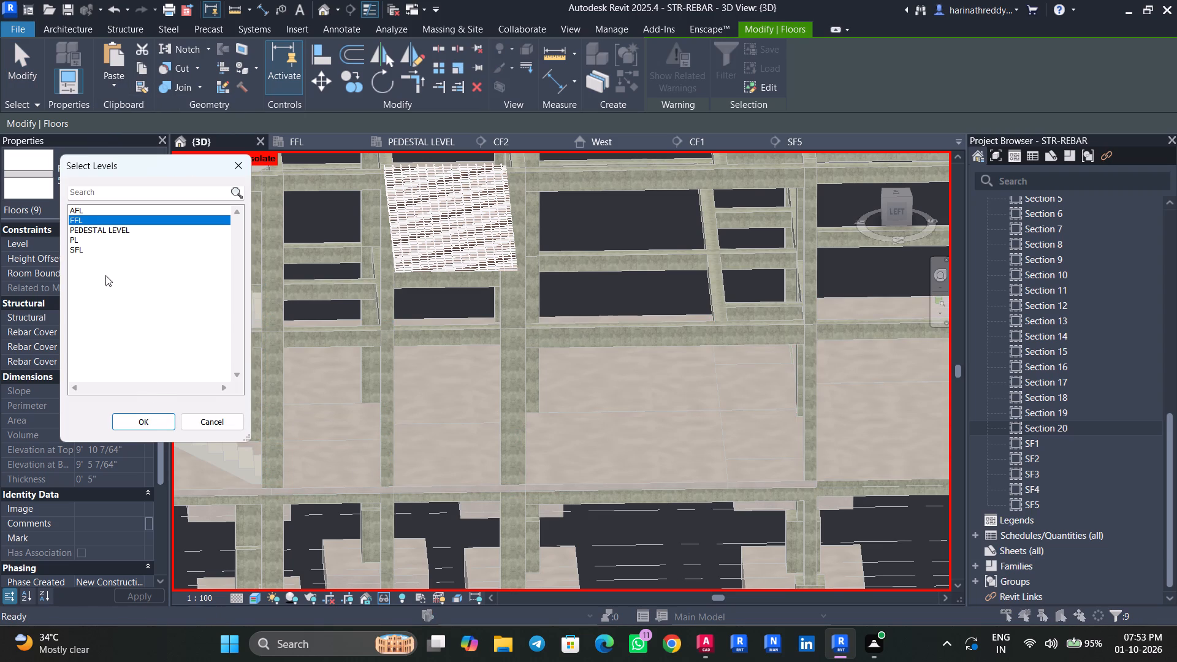
pyautogui.click(150, 412)
pyautogui.click(148, 420)
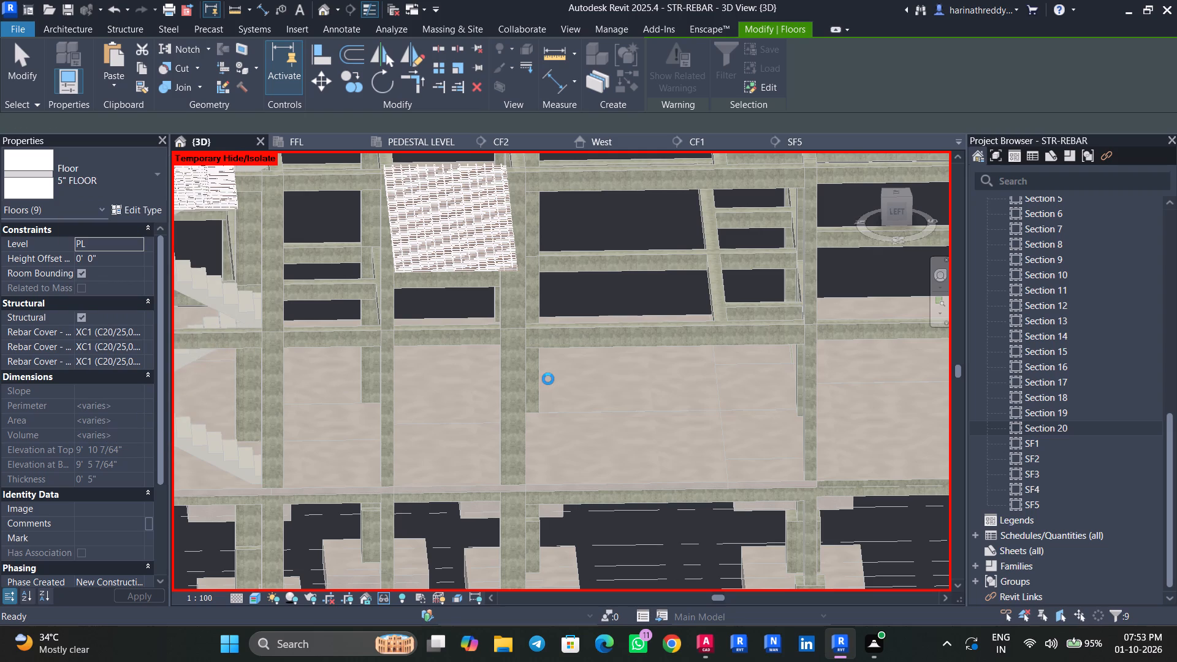
pyautogui.press('Escape')
pyautogui.press('Escape')
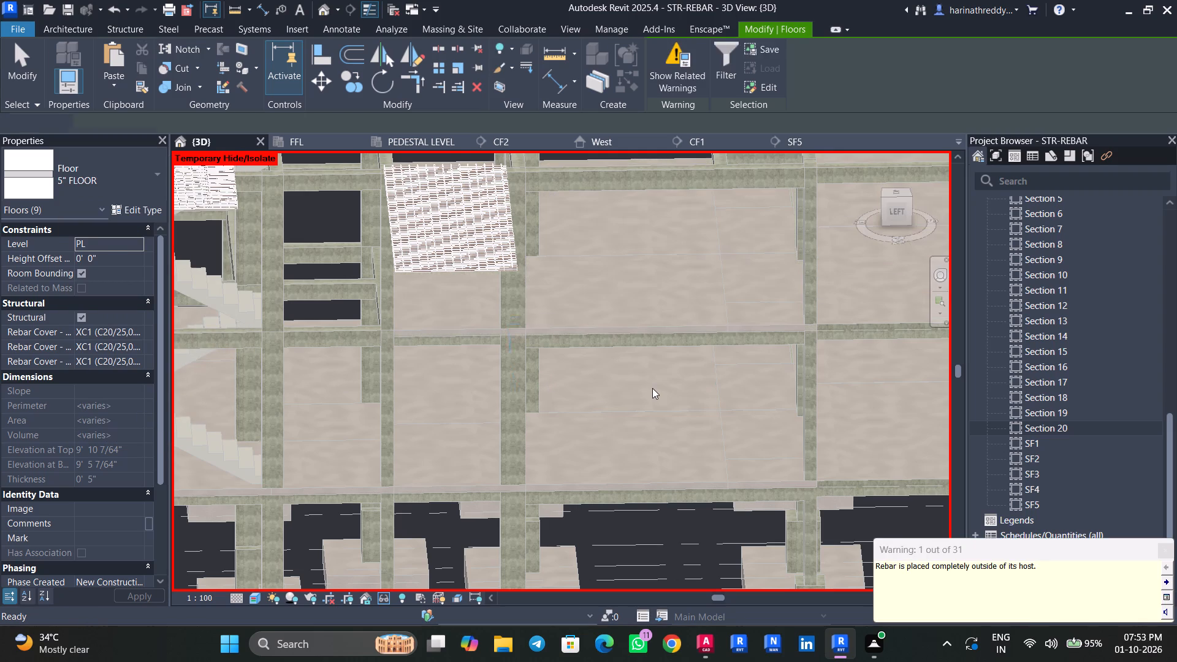
# Copy four more 5" floor slabs at PL, in the bays near the staircase, and paste them aligned to the FFL level.
pyautogui.scroll(-5, 652, 388)
pyautogui.keyDown('shift'); pyautogui.moveTo(707, 403); pyautogui.dragTo(382, 406, button='middle'); pyautogui.keyUp('shift')
pyautogui.moveTo(863, 523); pyautogui.dragTo(513, 523, button='middle')
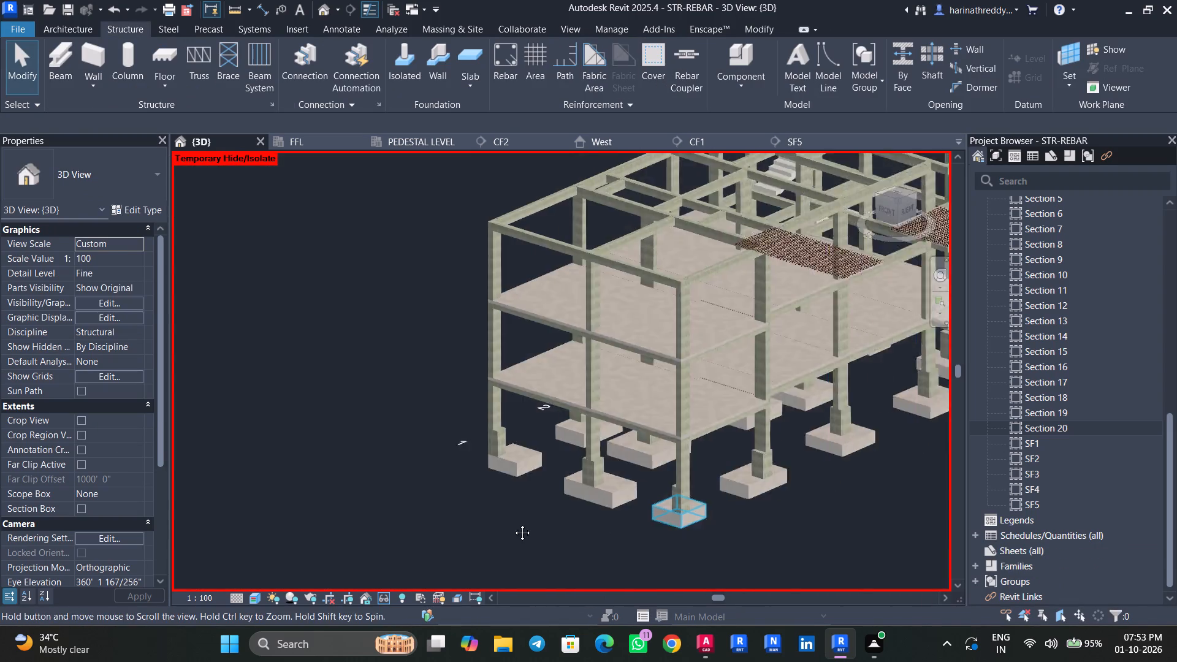
pyautogui.moveTo(513, 523); pyautogui.dragTo(199, 516, button='middle')
pyautogui.keyDown('shift'); pyautogui.moveTo(807, 354); pyautogui.dragTo(674, 401, button='middle'); pyautogui.keyUp('shift')
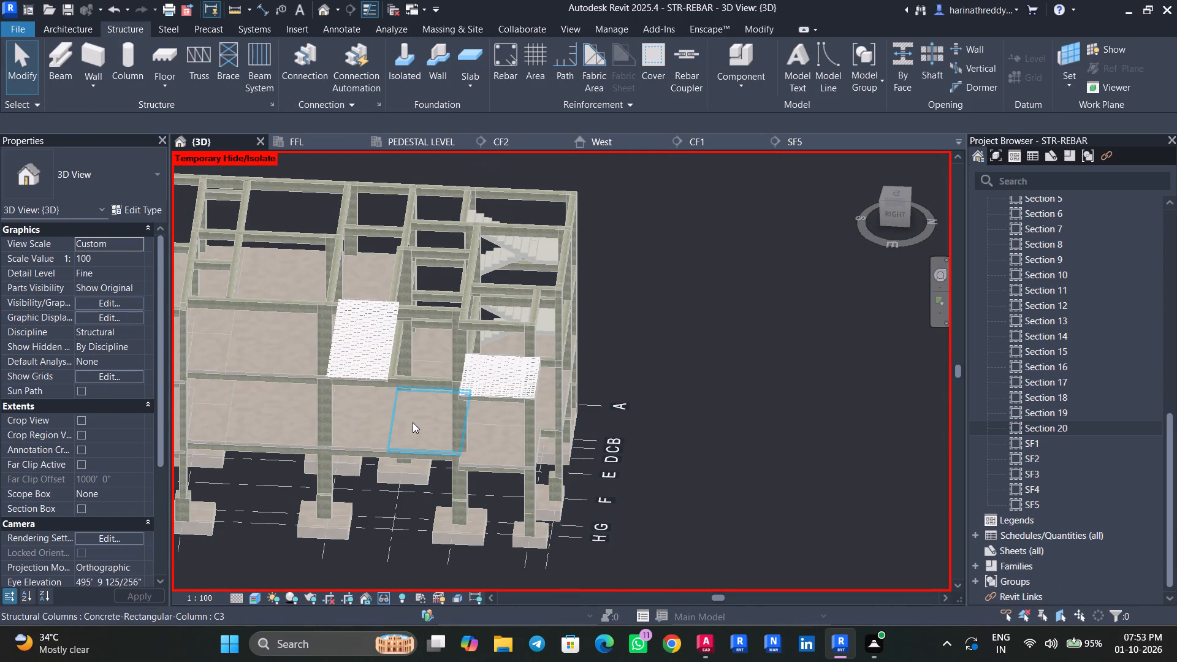
pyautogui.keyDown('shift'); pyautogui.moveTo(413, 422); pyautogui.dragTo(429, 368, button='middle'); pyautogui.keyUp('shift')
pyautogui.keyDown('shift'); pyautogui.scroll(1, 430, 368); pyautogui.keyUp('shift')
pyautogui.click(430, 377)
pyautogui.press('Escape')
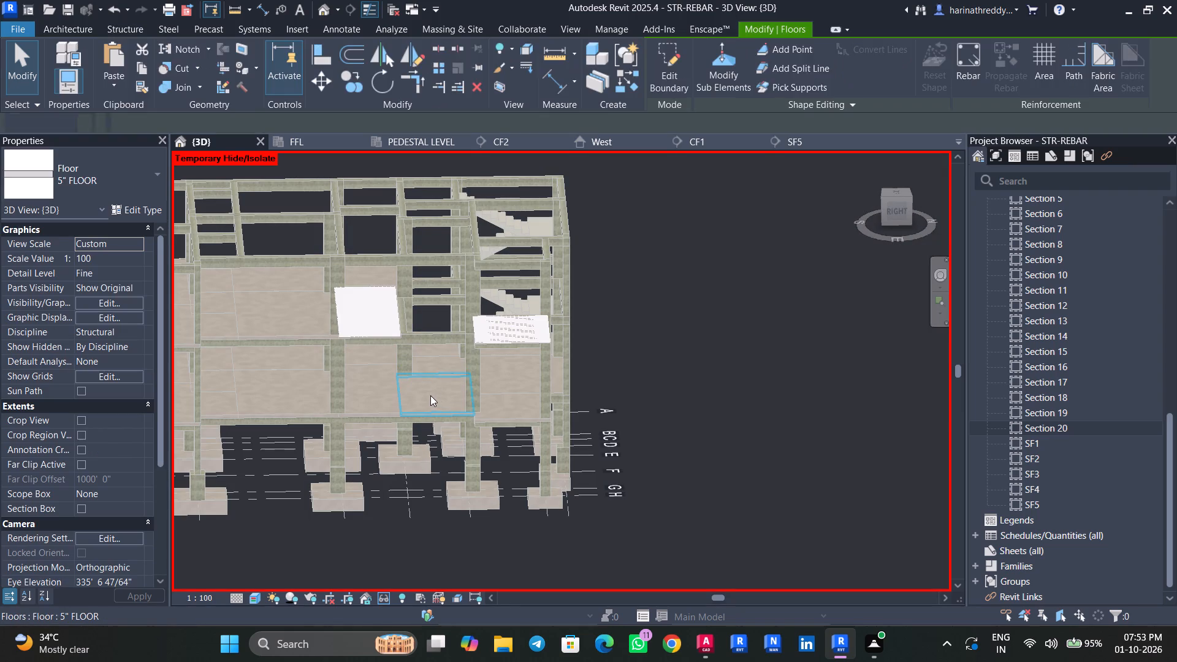
pyautogui.press('Escape')
pyautogui.keyDown('shift'); pyautogui.moveTo(416, 392); pyautogui.dragTo(412, 437, button='middle'); pyautogui.keyUp('shift')
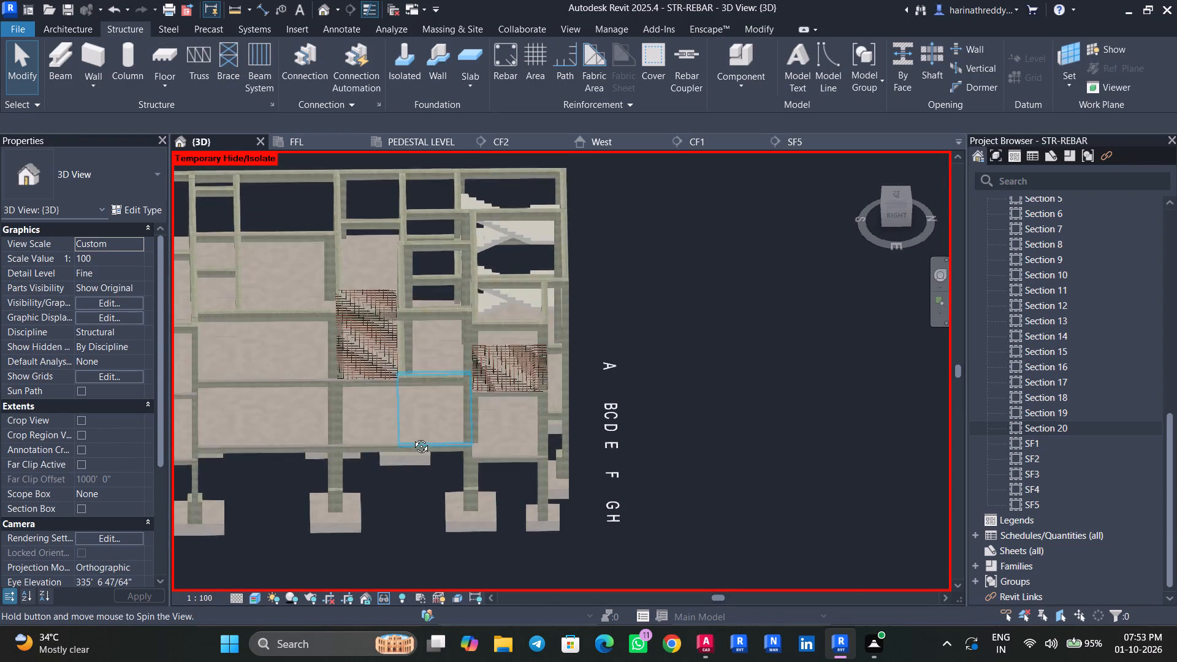
pyautogui.keyDown('shift'); pyautogui.moveTo(412, 437); pyautogui.dragTo(410, 378, button='middle'); pyautogui.keyUp('shift')
pyautogui.scroll(5, 419, 379)
pyautogui.keyDown('shift'); pyautogui.scroll(1, 426, 391); pyautogui.keyUp('shift')
pyautogui.keyDown('shift'); pyautogui.moveTo(429, 392); pyautogui.dragTo(436, 378, button='middle'); pyautogui.keyUp('shift')
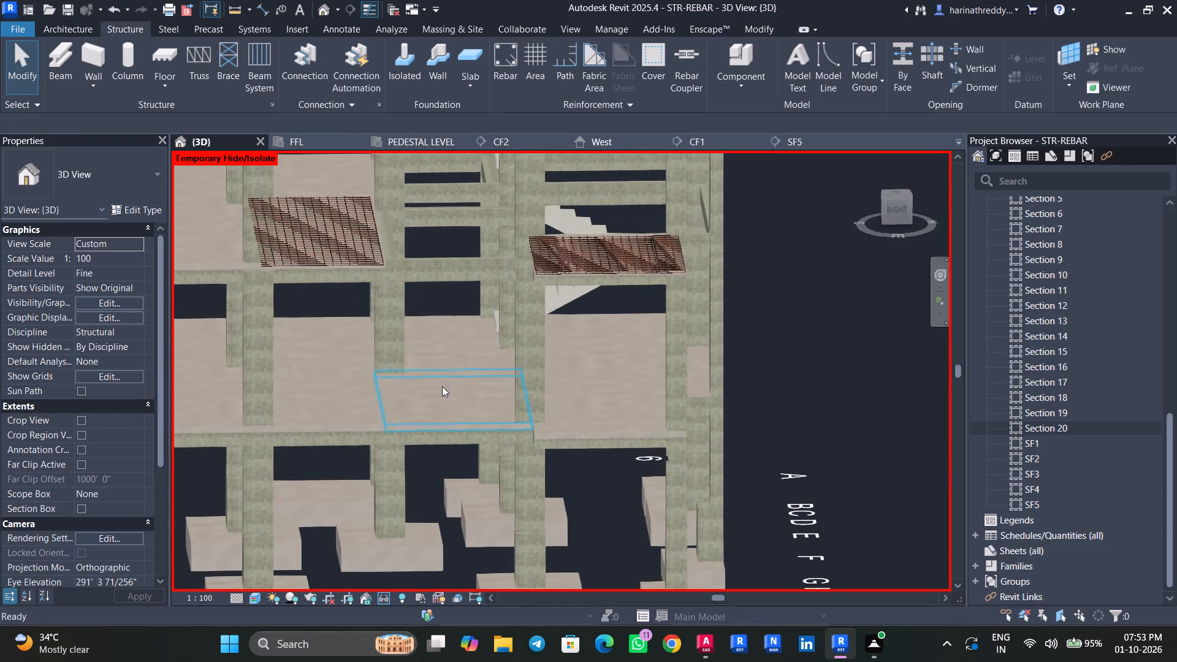
pyautogui.scroll(3, 448, 387)
pyautogui.click(448, 387)
pyautogui.keyDown('ctrl'); pyautogui.click(446, 346); pyautogui.keyUp('ctrl')
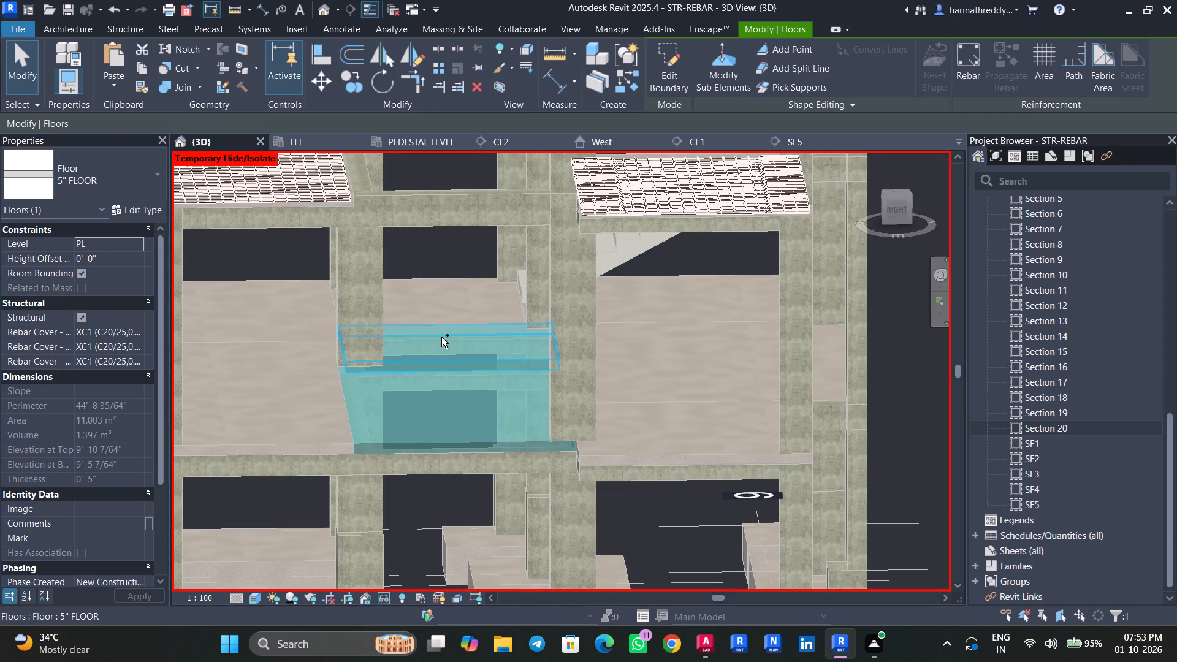
pyautogui.keyDown('ctrl'); pyautogui.click(443, 297); pyautogui.keyUp('ctrl')
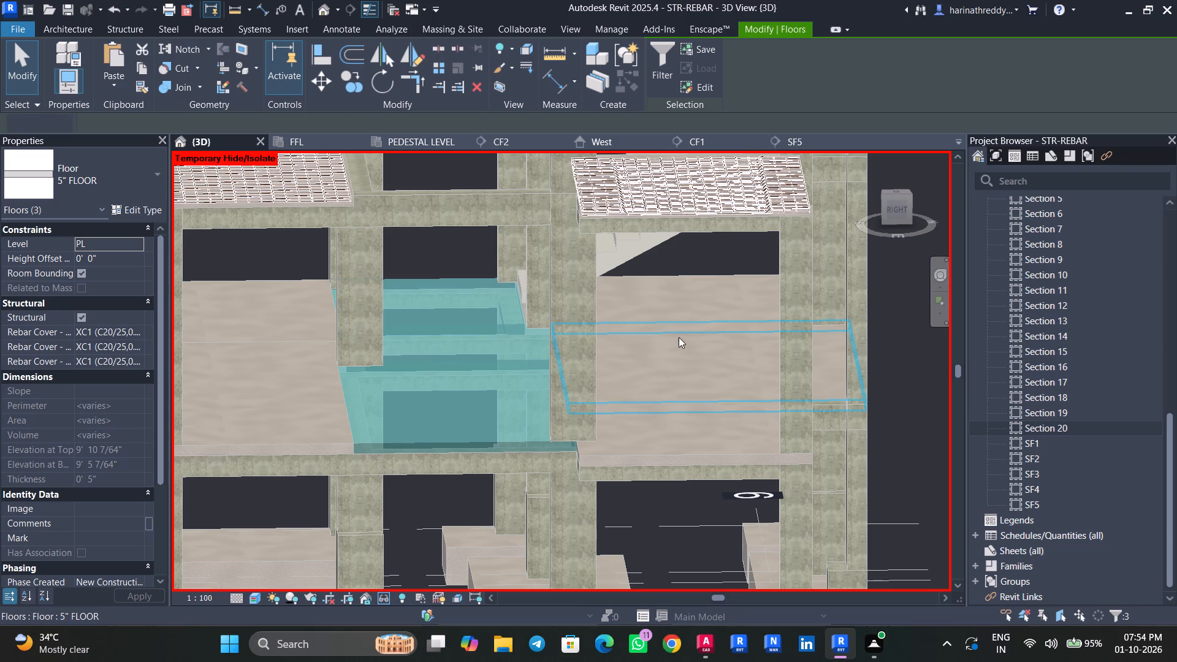
pyautogui.keyDown('ctrl'); pyautogui.click(677, 353); pyautogui.keyUp('ctrl')
pyautogui.scroll(-3, 640, 432)
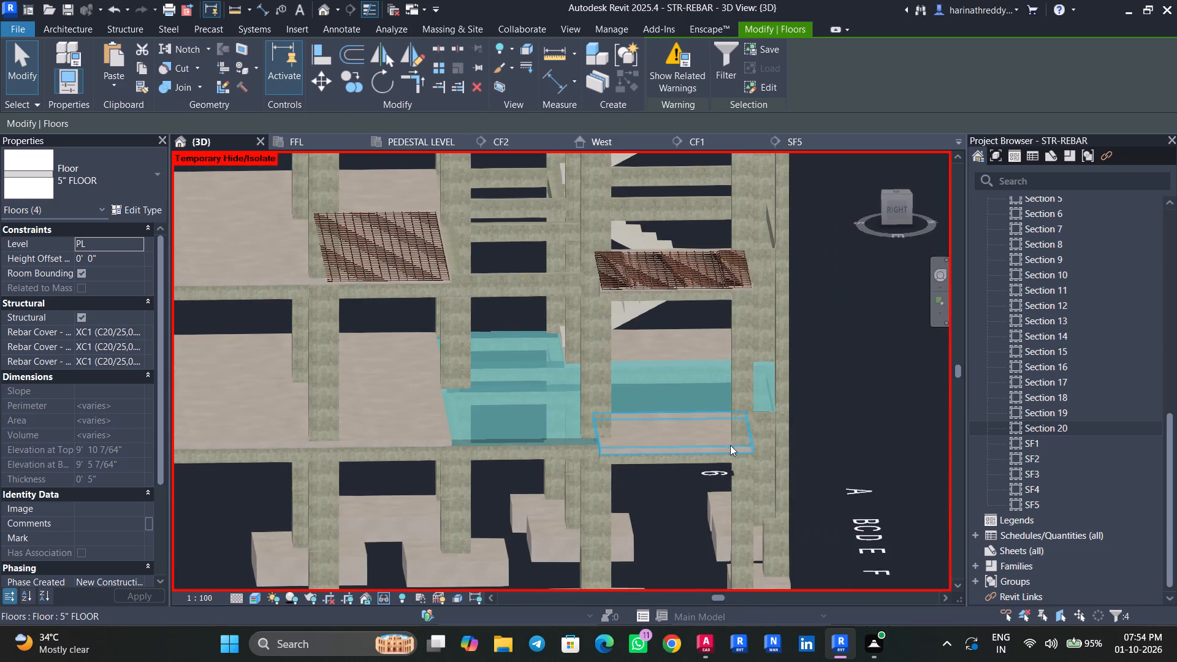
pyautogui.click(137, 69)
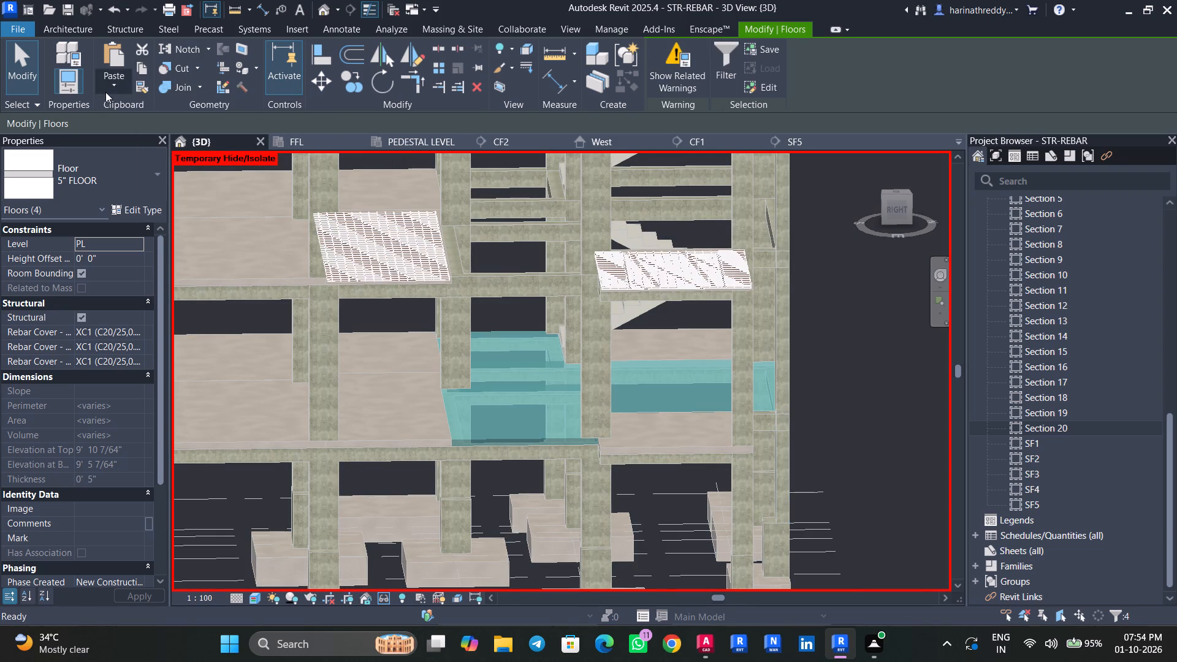
pyautogui.click(105, 92)
pyautogui.click(131, 142)
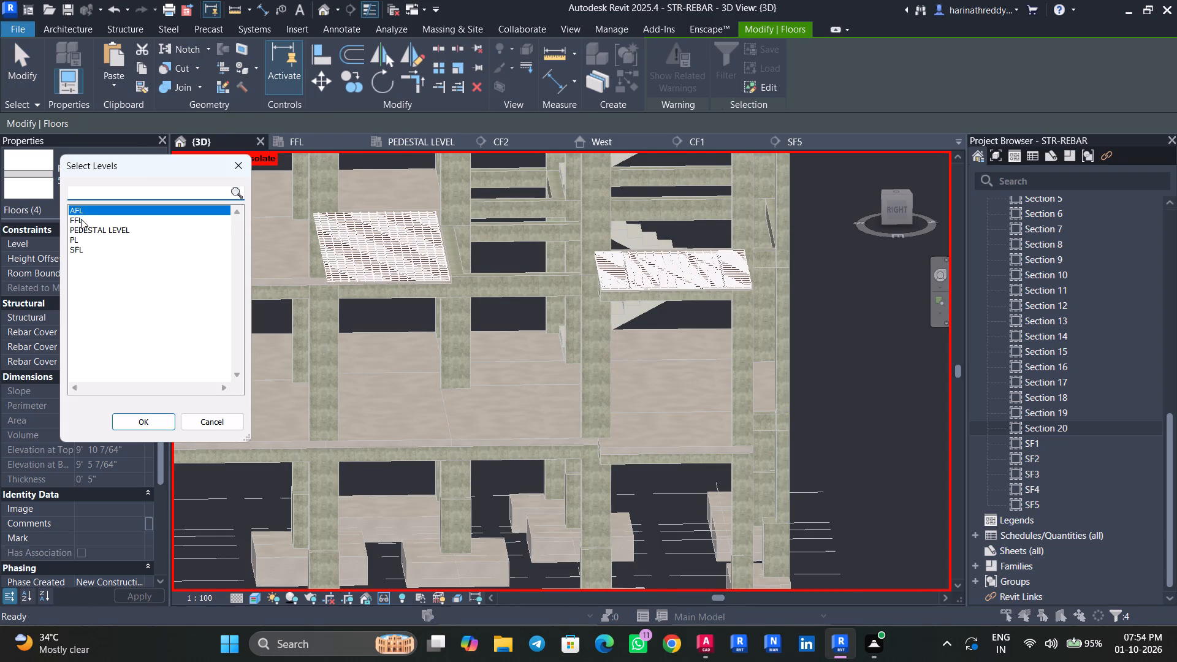
pyautogui.click(80, 221)
pyautogui.click(145, 419)
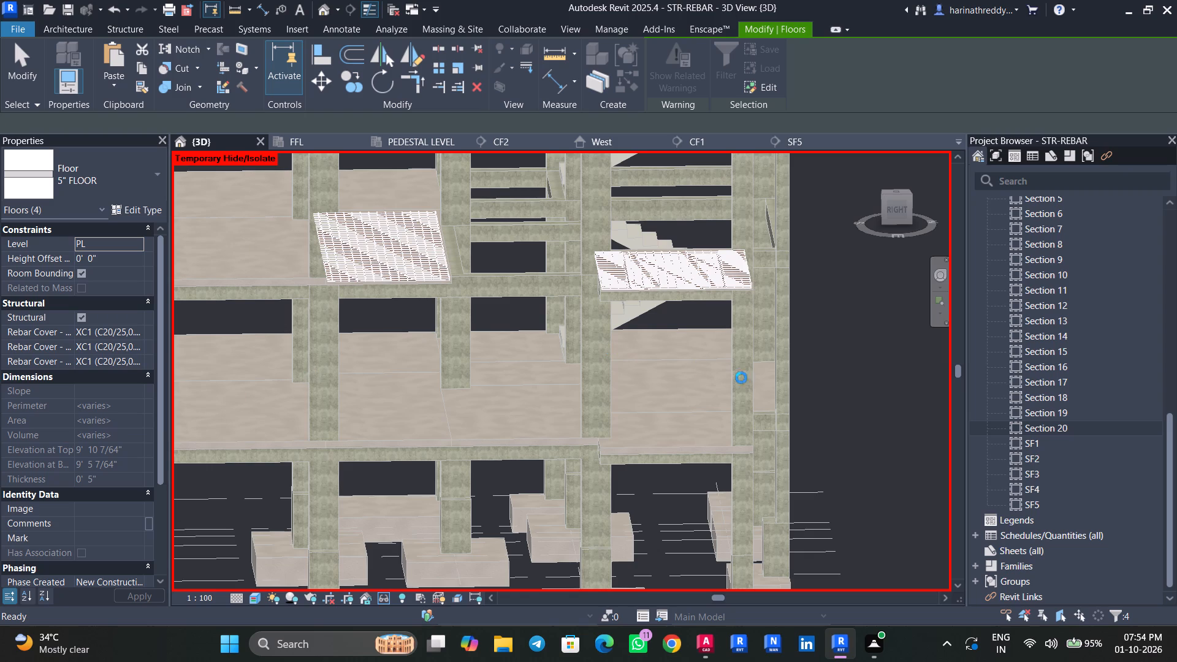
pyautogui.click(1166, 547)
pyautogui.press('Escape')
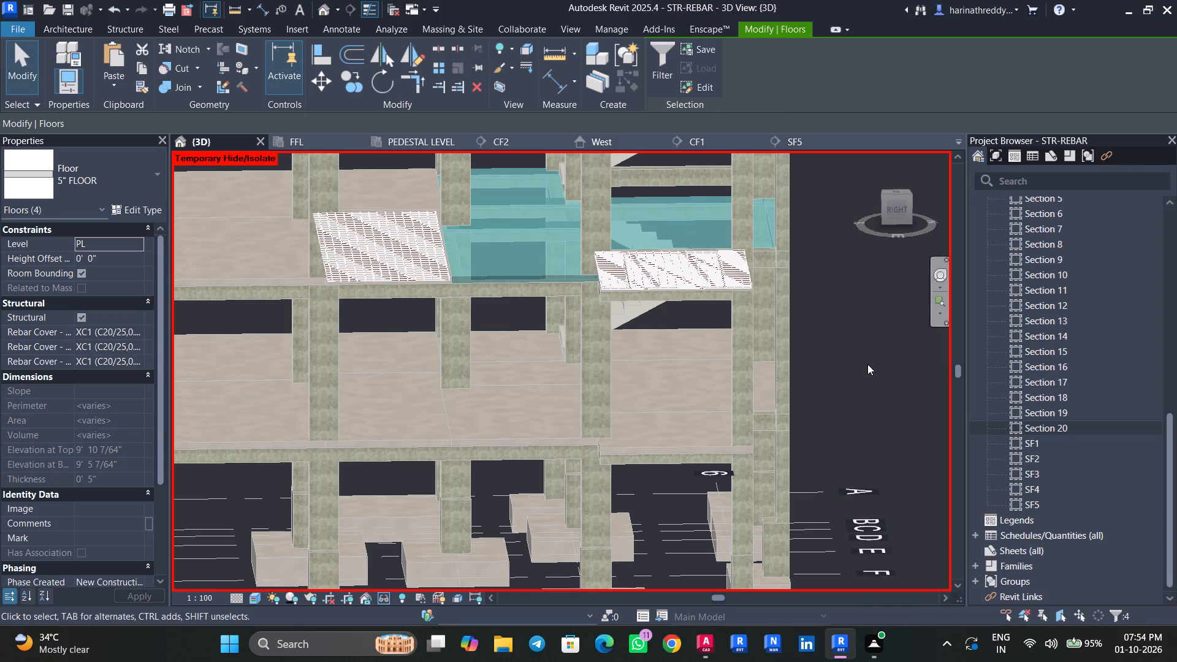
pyautogui.press('Escape')
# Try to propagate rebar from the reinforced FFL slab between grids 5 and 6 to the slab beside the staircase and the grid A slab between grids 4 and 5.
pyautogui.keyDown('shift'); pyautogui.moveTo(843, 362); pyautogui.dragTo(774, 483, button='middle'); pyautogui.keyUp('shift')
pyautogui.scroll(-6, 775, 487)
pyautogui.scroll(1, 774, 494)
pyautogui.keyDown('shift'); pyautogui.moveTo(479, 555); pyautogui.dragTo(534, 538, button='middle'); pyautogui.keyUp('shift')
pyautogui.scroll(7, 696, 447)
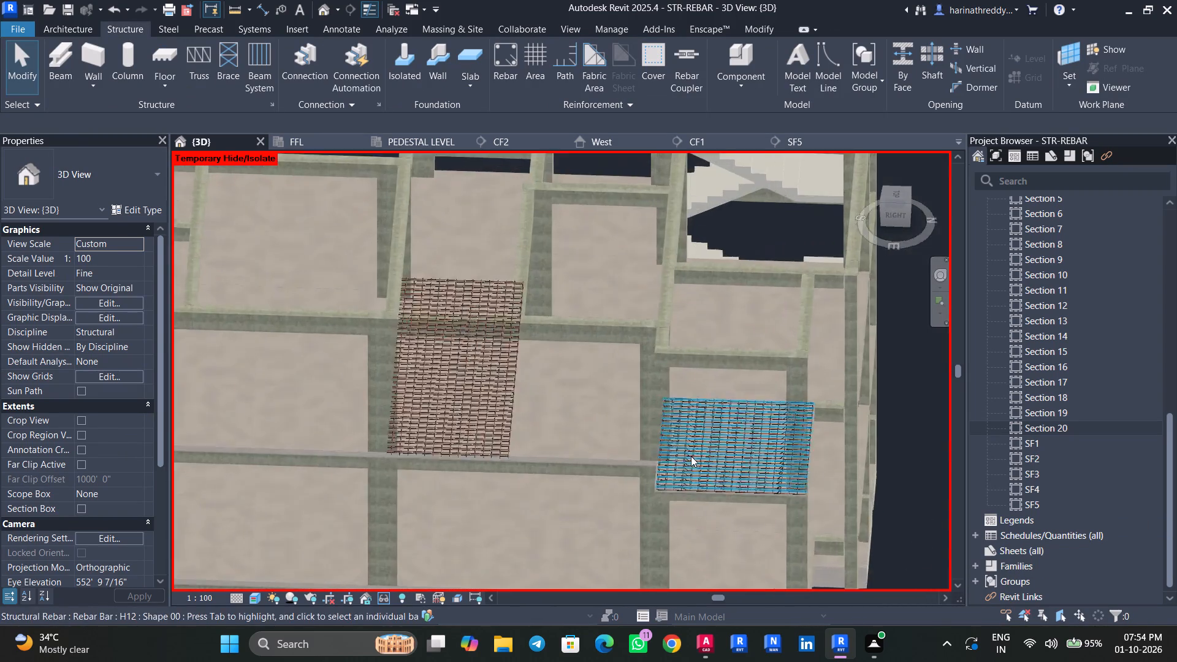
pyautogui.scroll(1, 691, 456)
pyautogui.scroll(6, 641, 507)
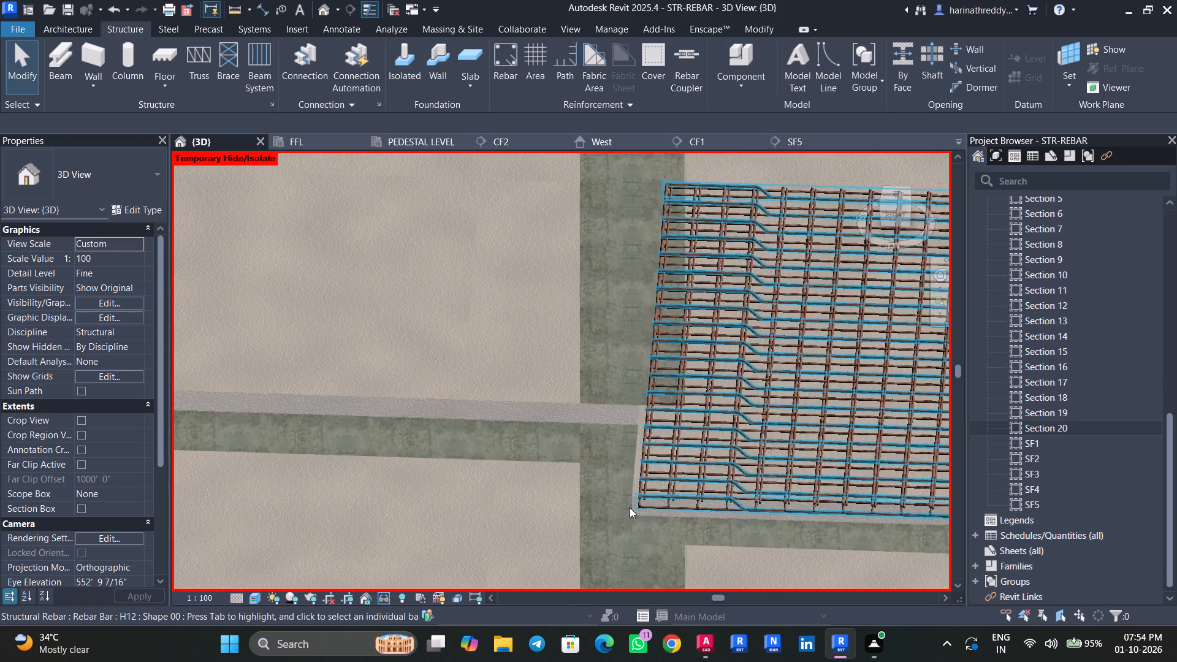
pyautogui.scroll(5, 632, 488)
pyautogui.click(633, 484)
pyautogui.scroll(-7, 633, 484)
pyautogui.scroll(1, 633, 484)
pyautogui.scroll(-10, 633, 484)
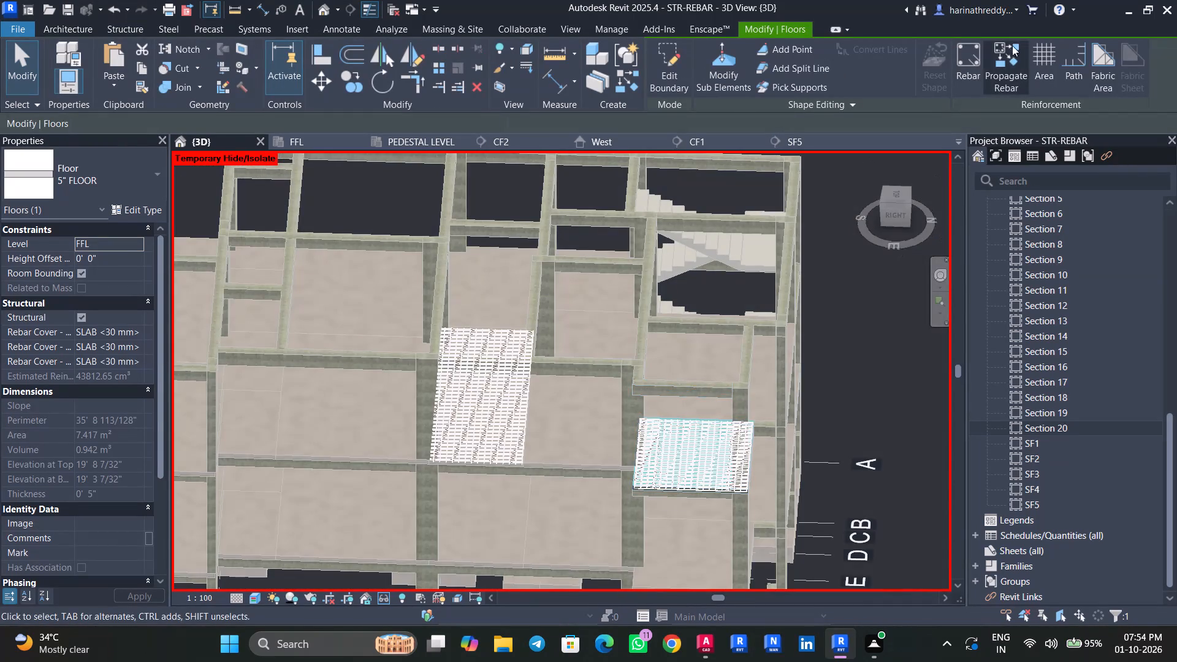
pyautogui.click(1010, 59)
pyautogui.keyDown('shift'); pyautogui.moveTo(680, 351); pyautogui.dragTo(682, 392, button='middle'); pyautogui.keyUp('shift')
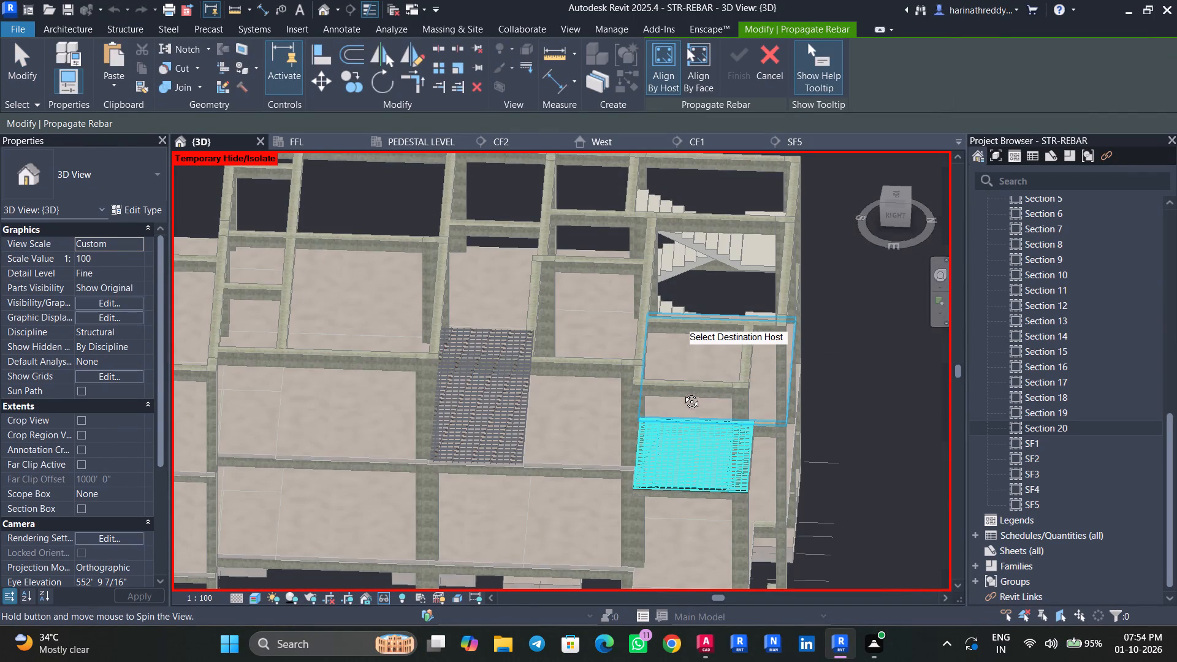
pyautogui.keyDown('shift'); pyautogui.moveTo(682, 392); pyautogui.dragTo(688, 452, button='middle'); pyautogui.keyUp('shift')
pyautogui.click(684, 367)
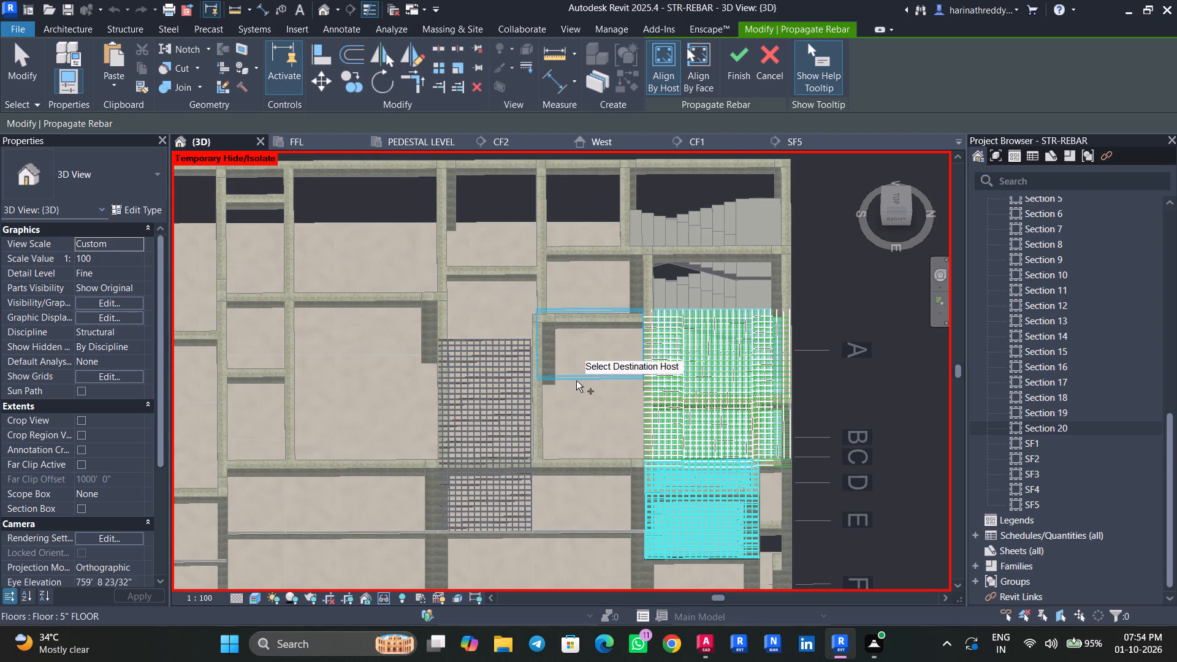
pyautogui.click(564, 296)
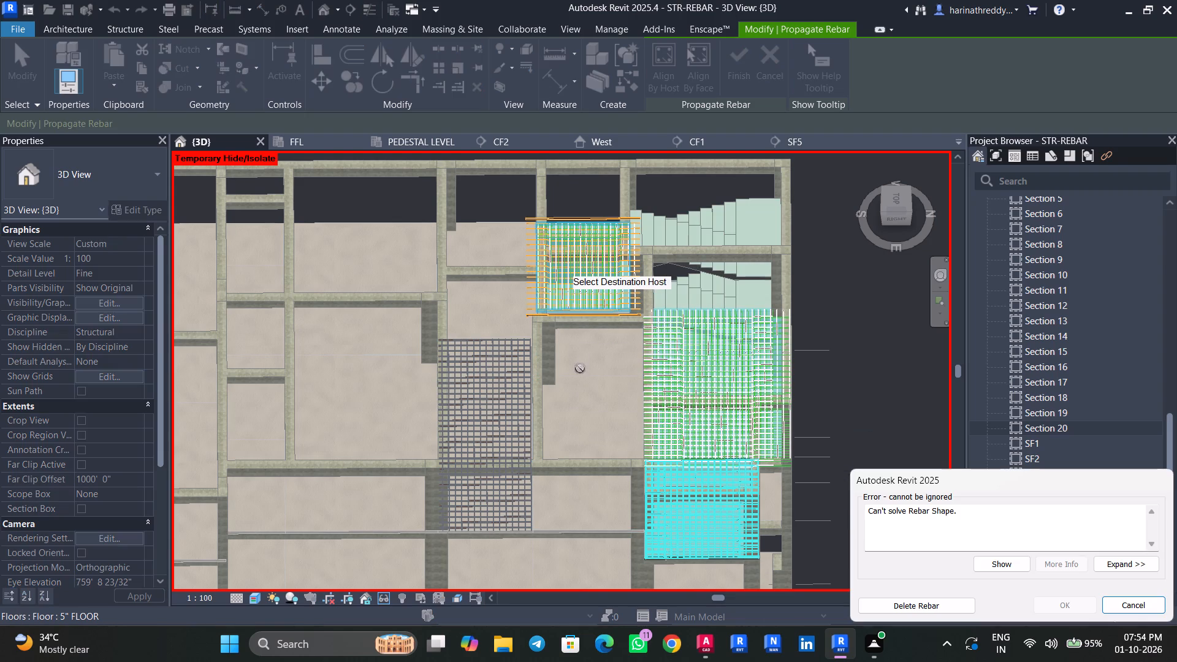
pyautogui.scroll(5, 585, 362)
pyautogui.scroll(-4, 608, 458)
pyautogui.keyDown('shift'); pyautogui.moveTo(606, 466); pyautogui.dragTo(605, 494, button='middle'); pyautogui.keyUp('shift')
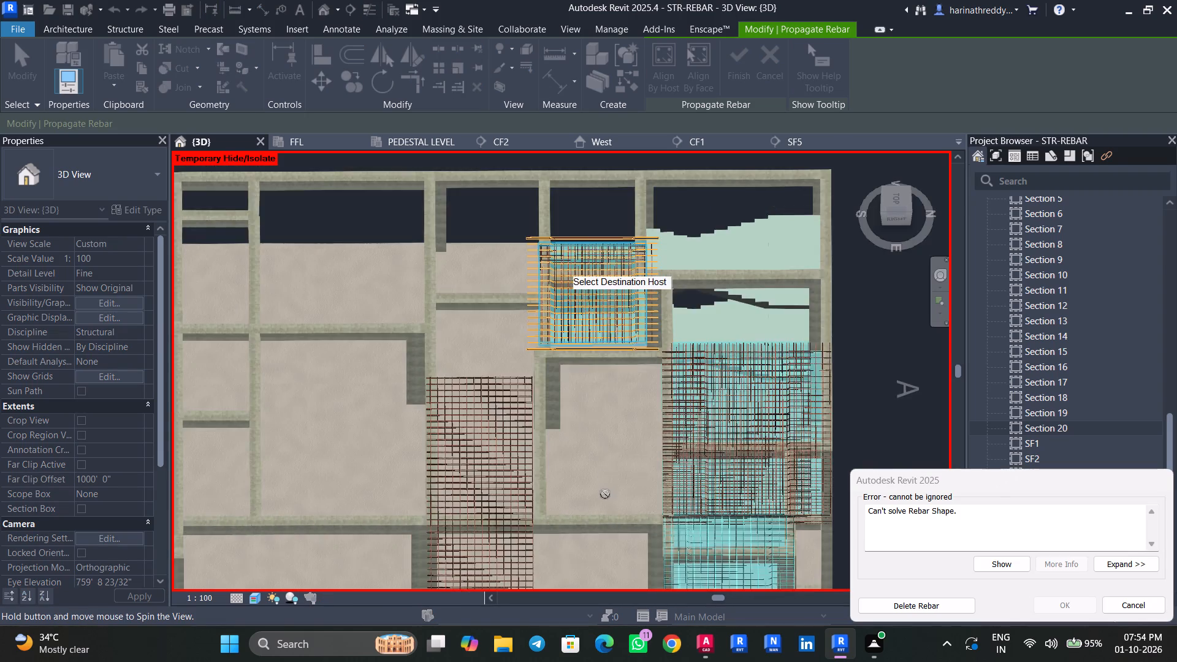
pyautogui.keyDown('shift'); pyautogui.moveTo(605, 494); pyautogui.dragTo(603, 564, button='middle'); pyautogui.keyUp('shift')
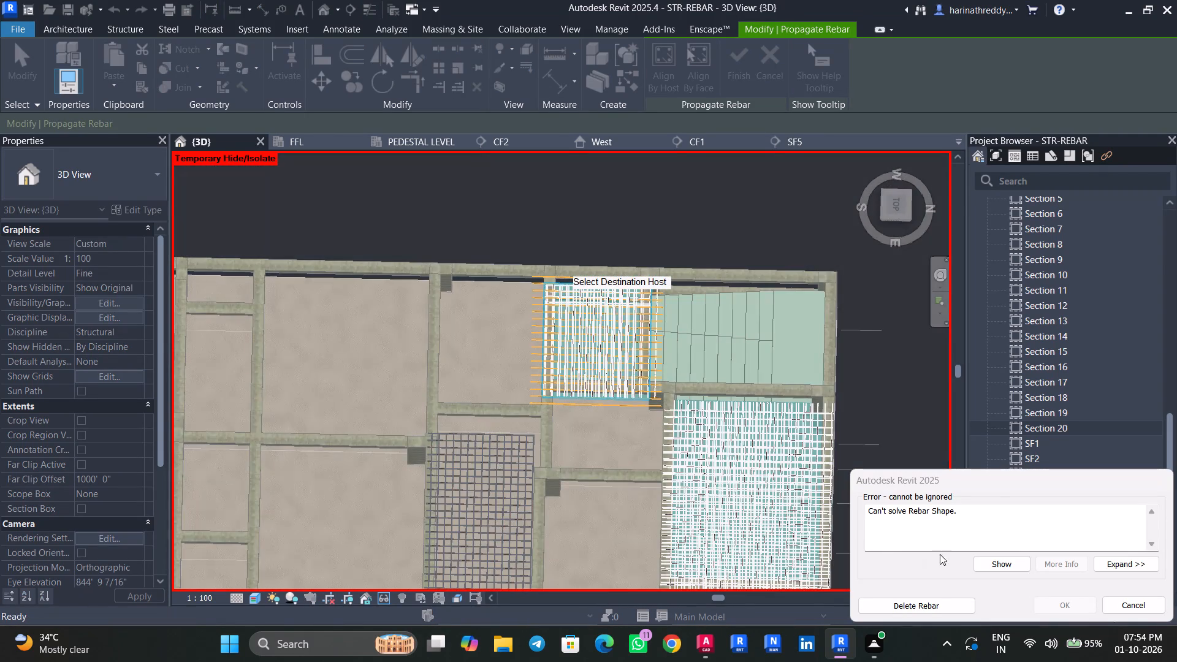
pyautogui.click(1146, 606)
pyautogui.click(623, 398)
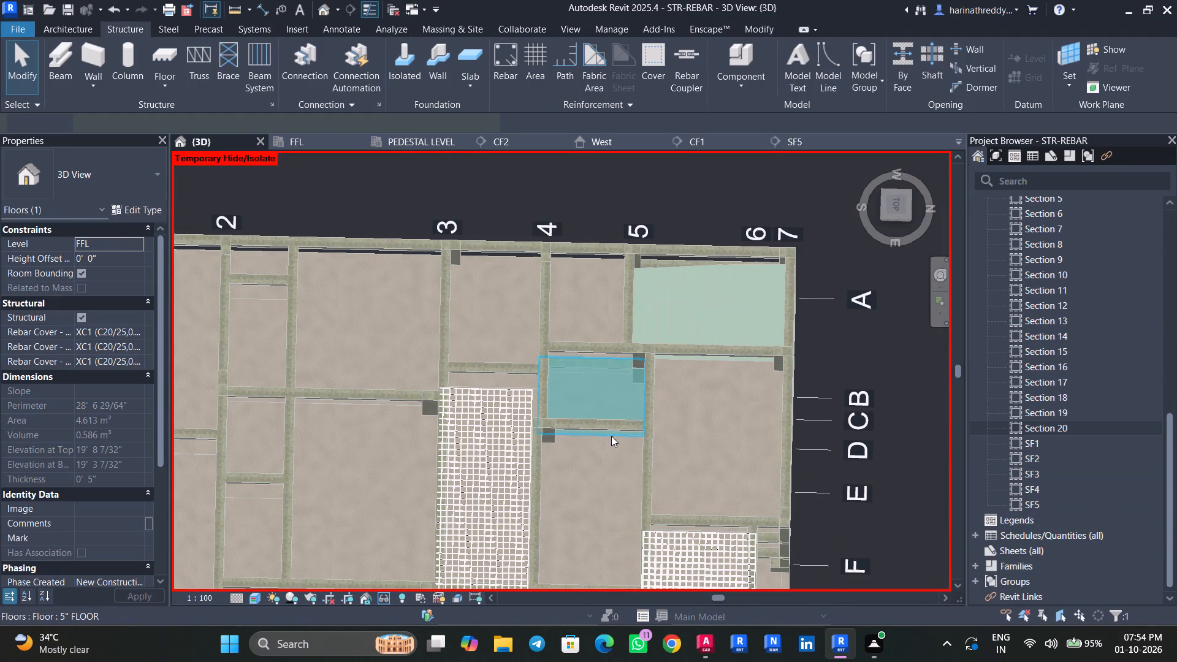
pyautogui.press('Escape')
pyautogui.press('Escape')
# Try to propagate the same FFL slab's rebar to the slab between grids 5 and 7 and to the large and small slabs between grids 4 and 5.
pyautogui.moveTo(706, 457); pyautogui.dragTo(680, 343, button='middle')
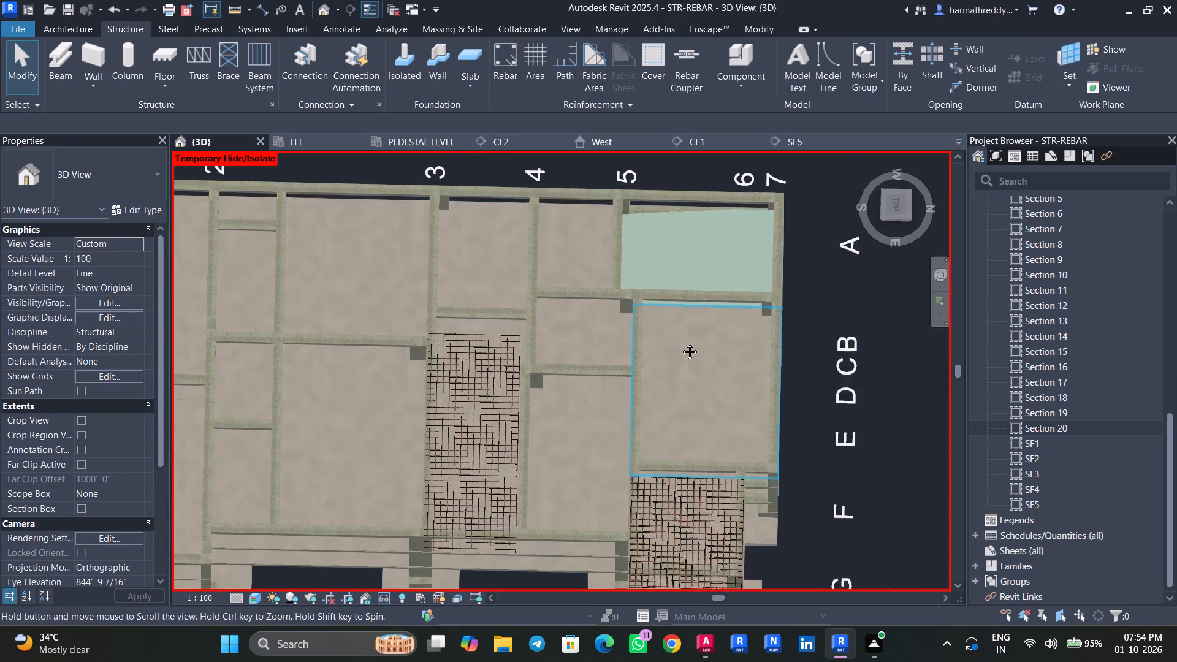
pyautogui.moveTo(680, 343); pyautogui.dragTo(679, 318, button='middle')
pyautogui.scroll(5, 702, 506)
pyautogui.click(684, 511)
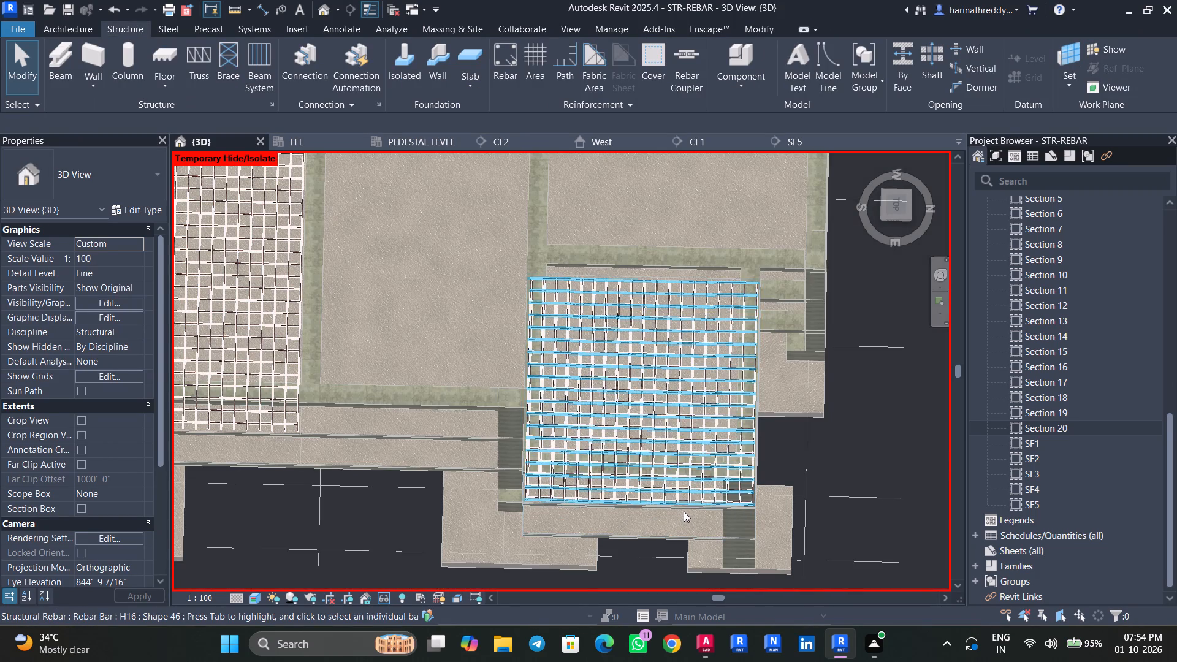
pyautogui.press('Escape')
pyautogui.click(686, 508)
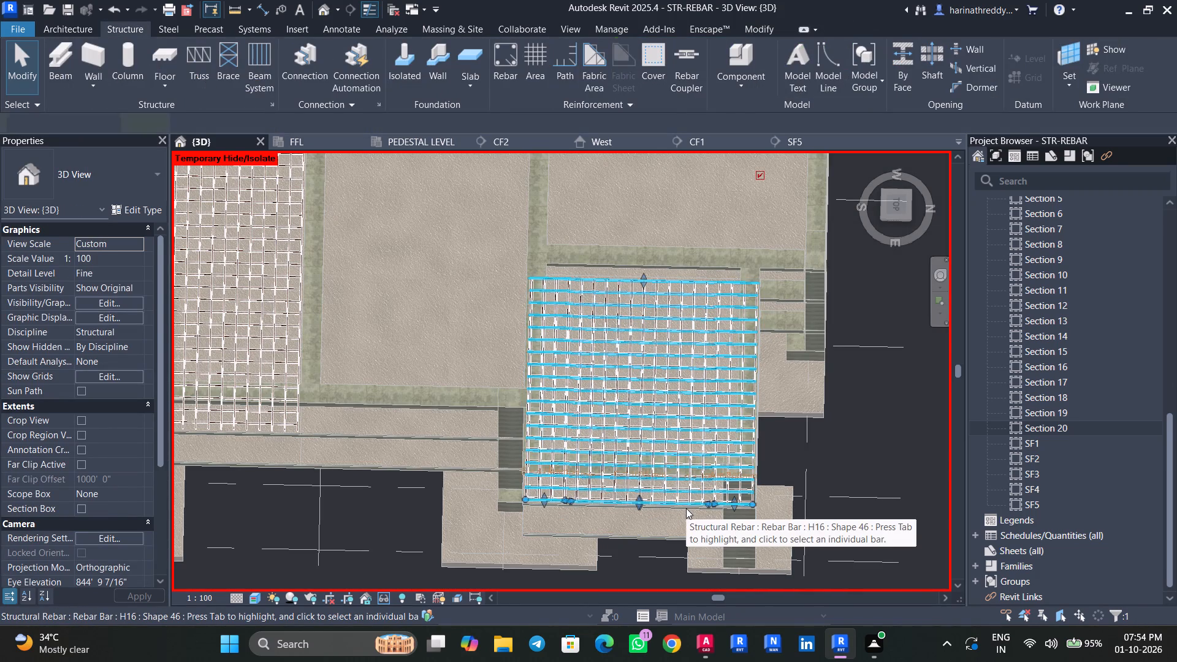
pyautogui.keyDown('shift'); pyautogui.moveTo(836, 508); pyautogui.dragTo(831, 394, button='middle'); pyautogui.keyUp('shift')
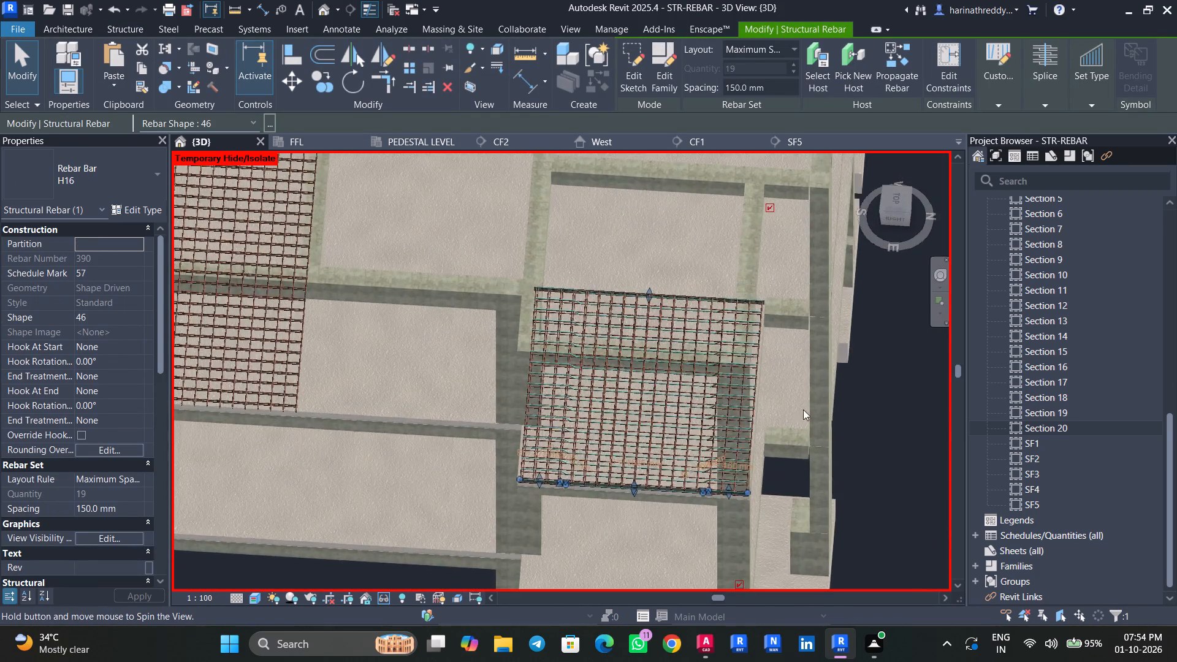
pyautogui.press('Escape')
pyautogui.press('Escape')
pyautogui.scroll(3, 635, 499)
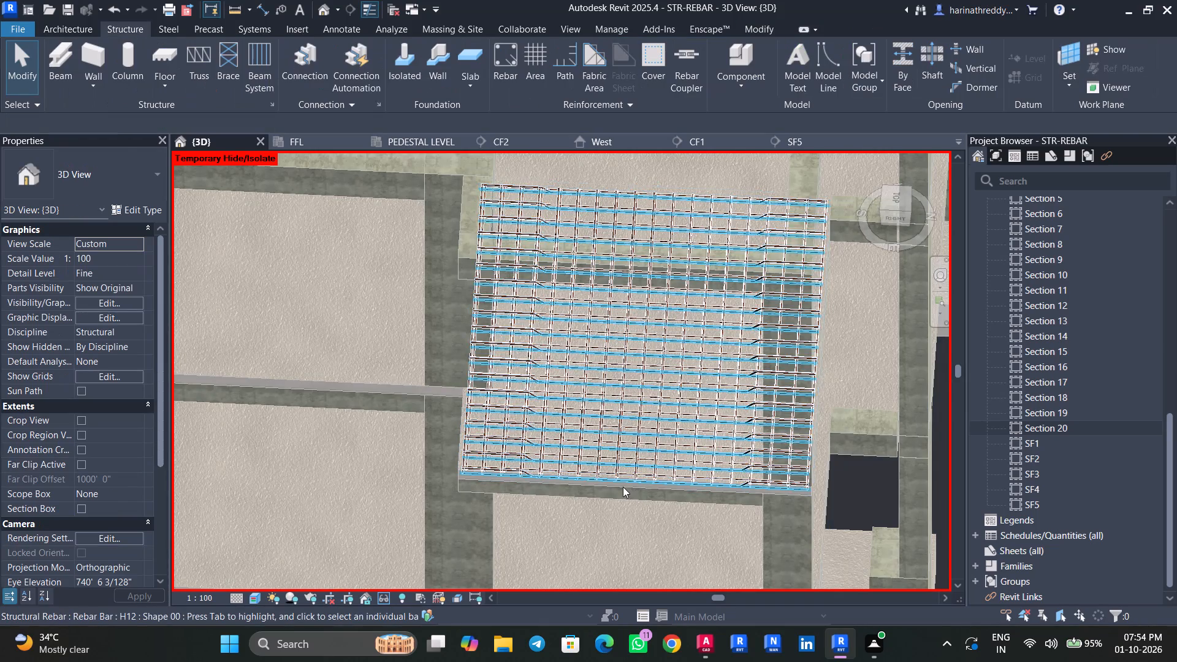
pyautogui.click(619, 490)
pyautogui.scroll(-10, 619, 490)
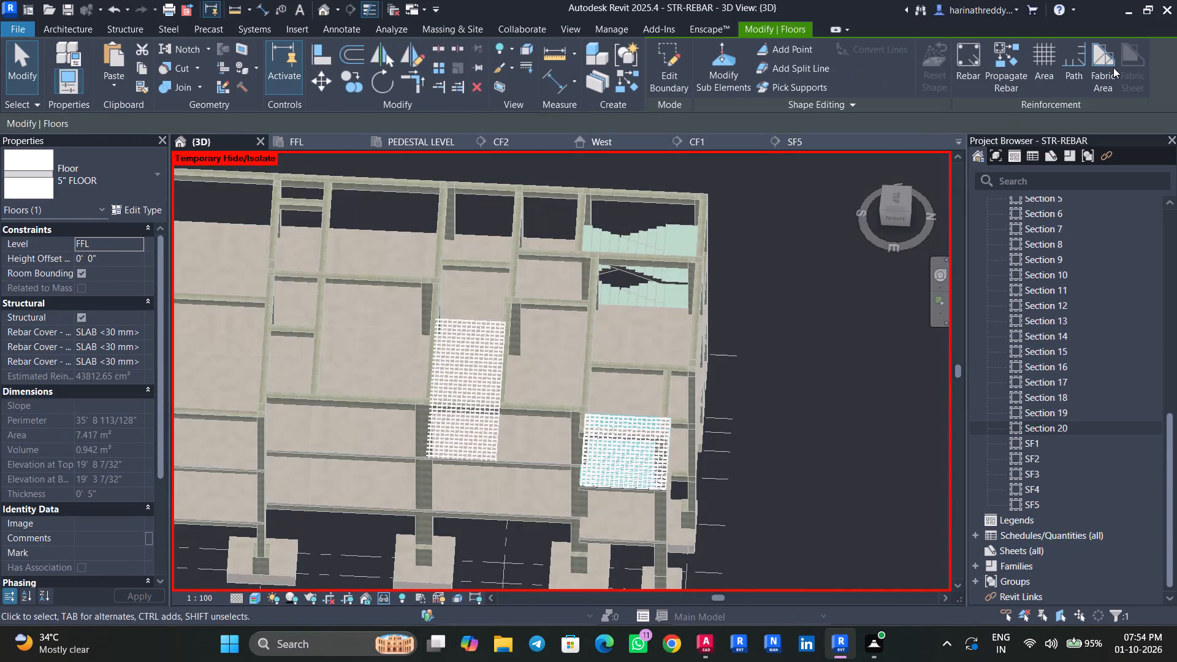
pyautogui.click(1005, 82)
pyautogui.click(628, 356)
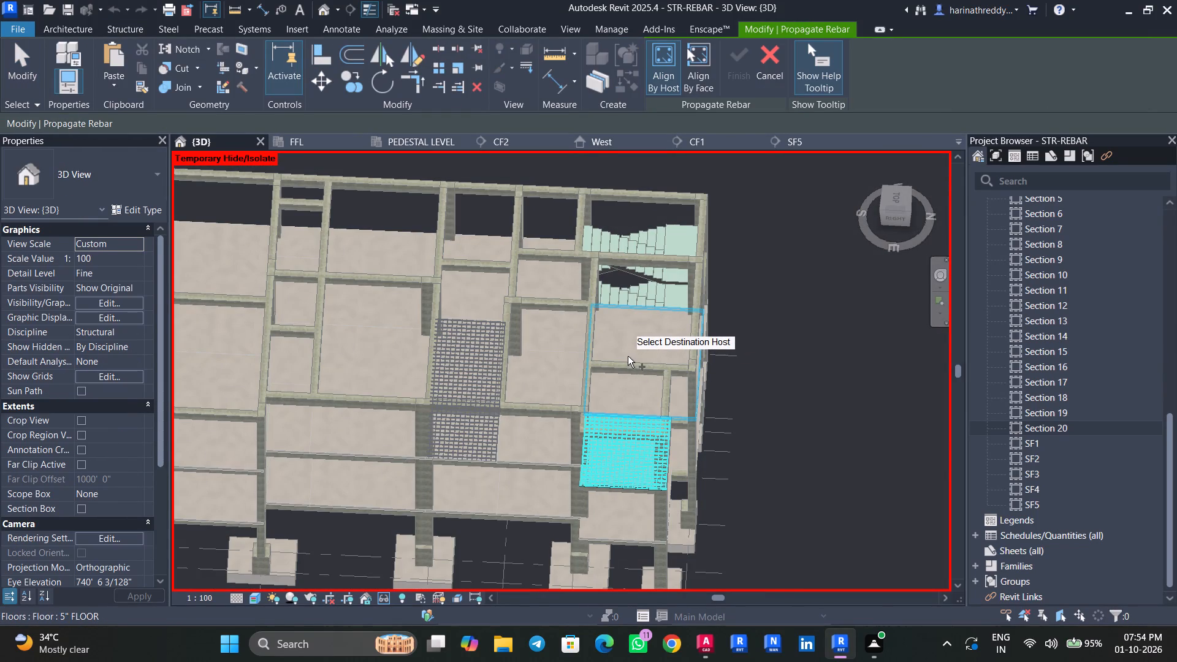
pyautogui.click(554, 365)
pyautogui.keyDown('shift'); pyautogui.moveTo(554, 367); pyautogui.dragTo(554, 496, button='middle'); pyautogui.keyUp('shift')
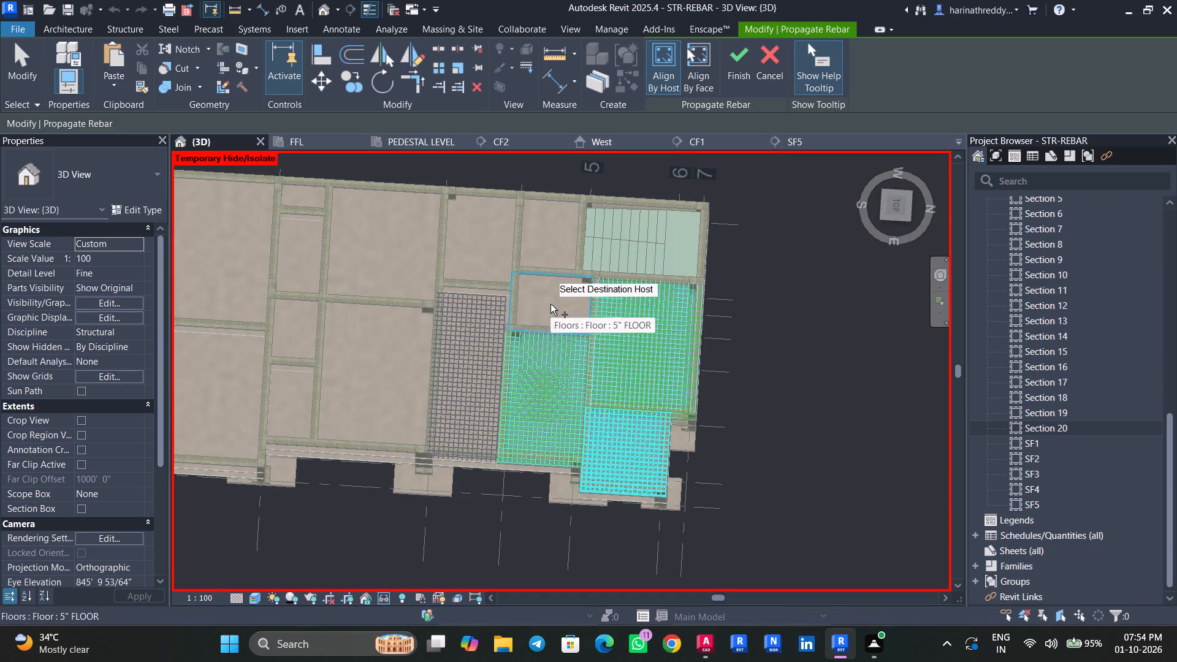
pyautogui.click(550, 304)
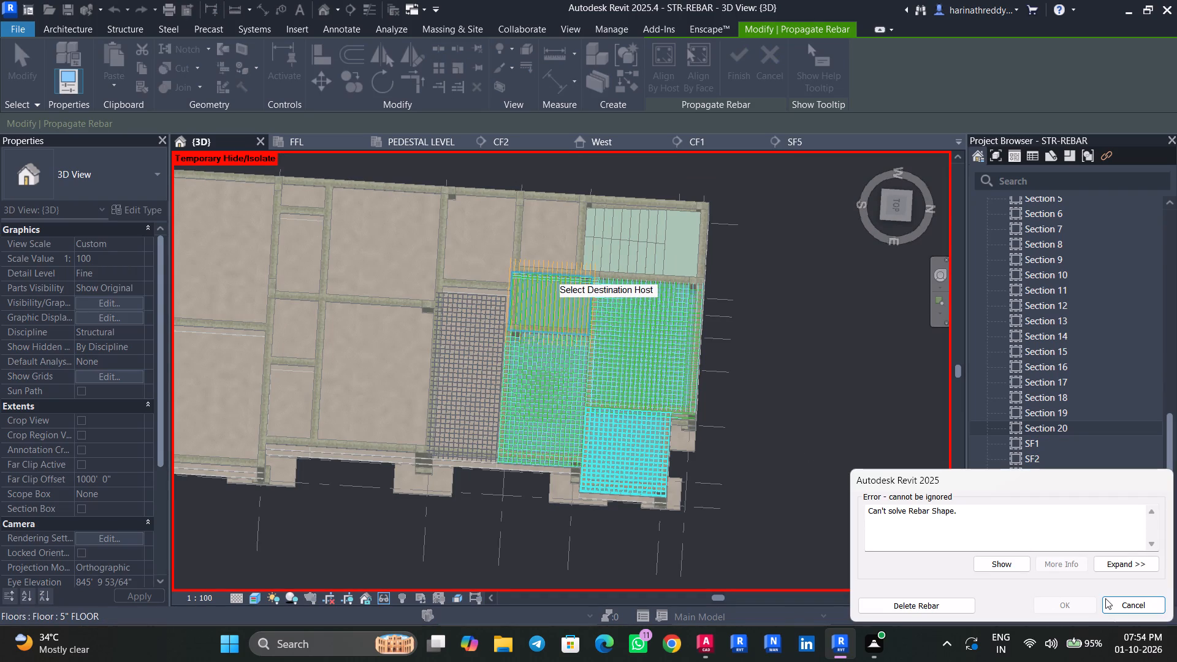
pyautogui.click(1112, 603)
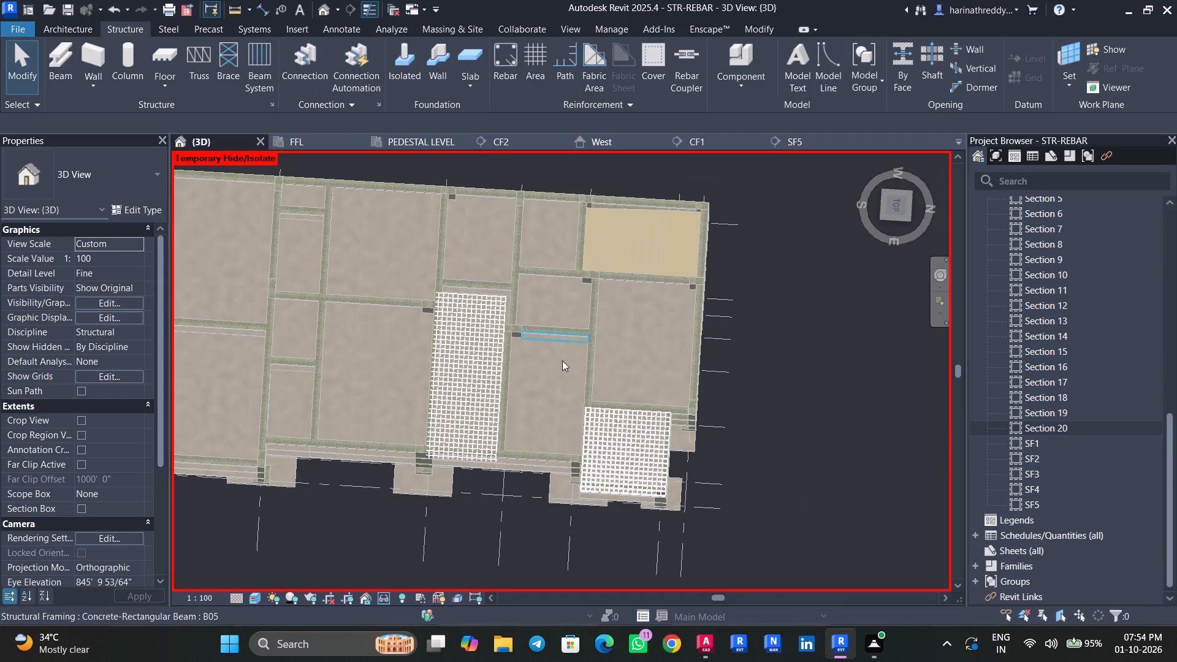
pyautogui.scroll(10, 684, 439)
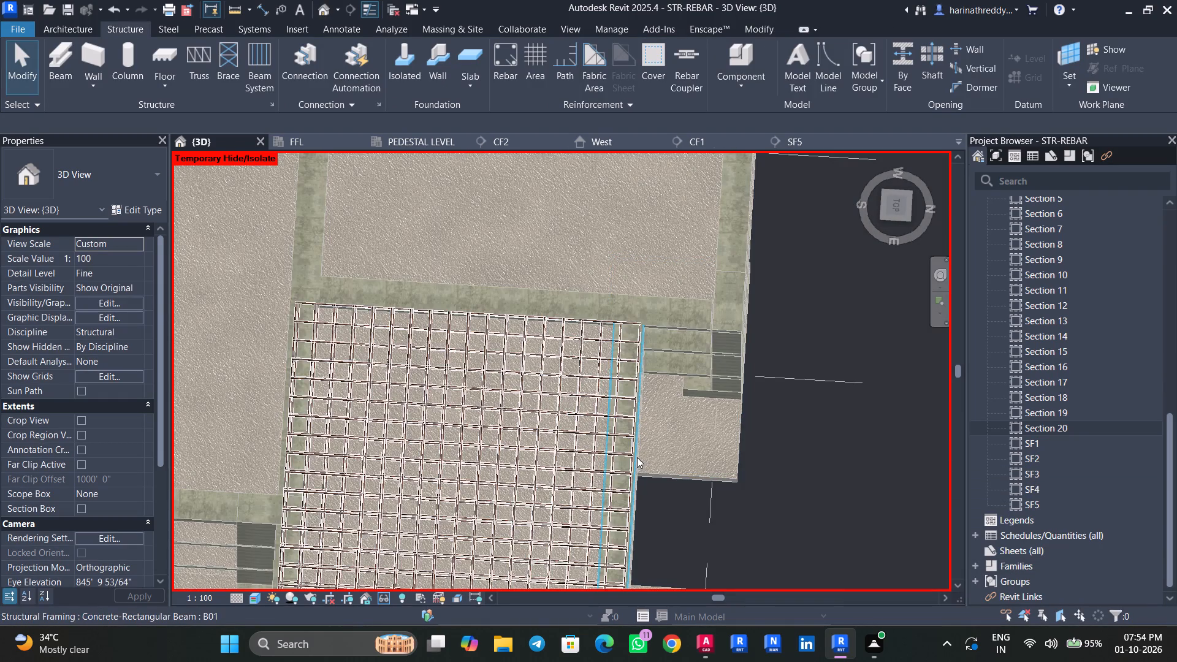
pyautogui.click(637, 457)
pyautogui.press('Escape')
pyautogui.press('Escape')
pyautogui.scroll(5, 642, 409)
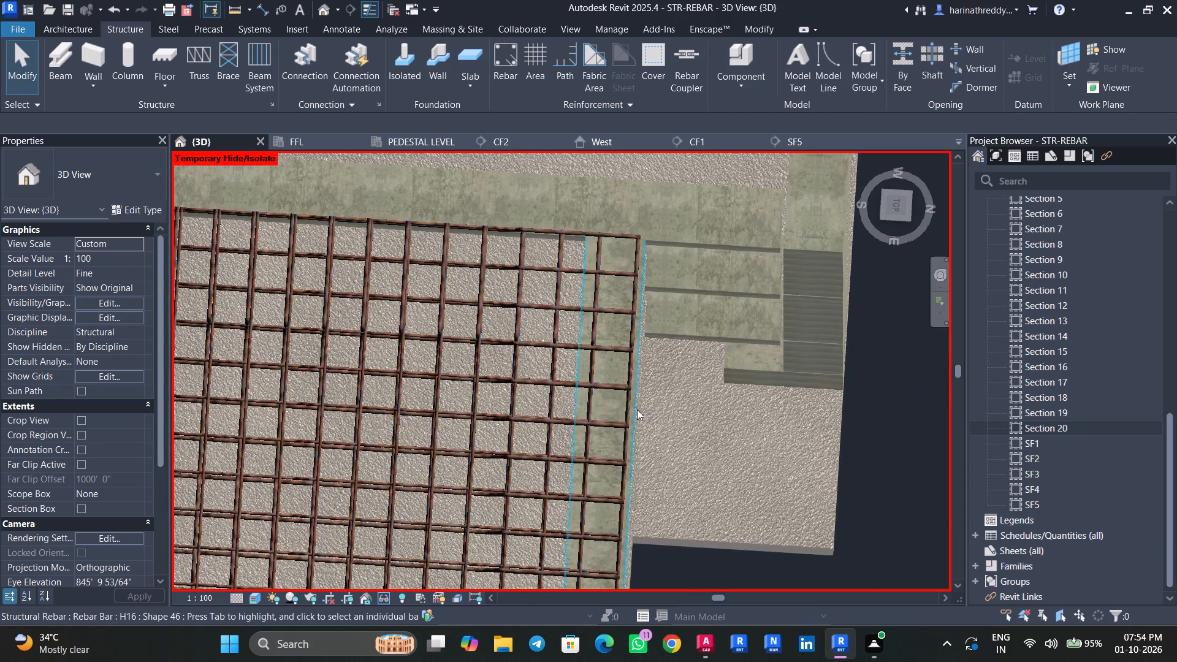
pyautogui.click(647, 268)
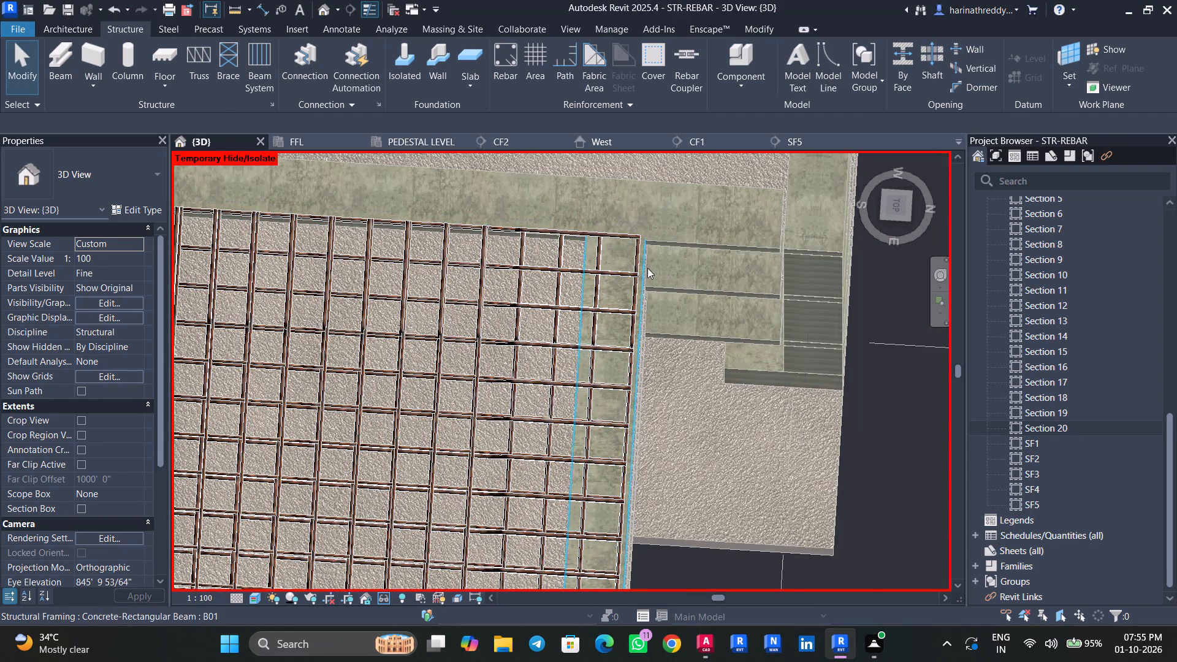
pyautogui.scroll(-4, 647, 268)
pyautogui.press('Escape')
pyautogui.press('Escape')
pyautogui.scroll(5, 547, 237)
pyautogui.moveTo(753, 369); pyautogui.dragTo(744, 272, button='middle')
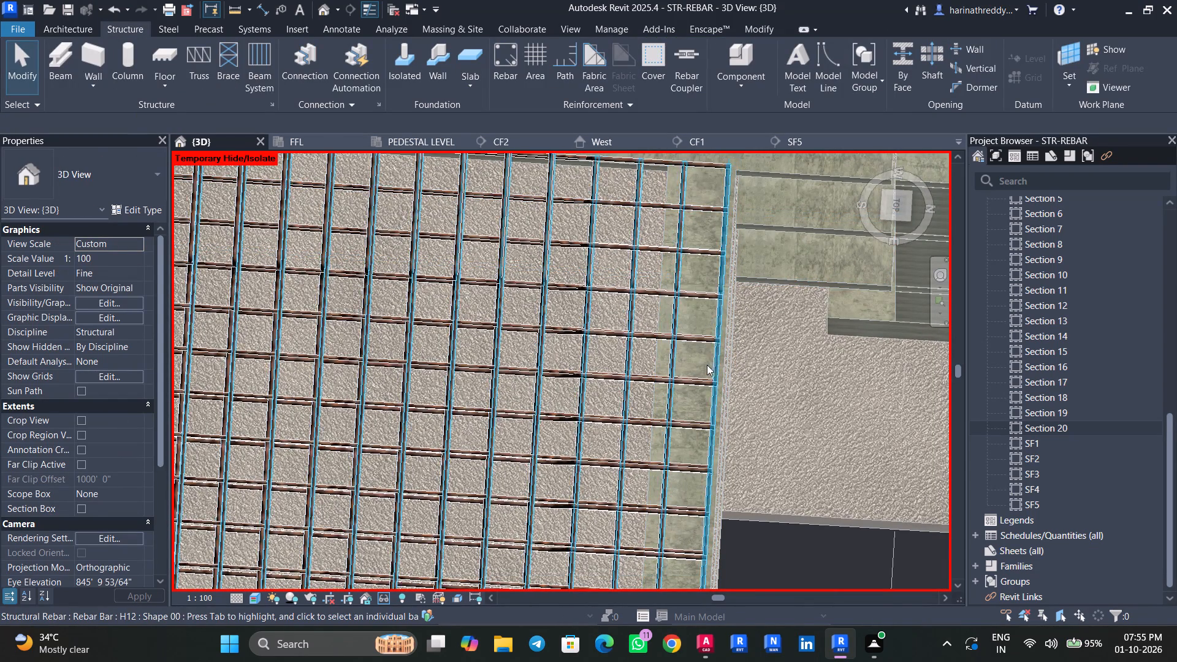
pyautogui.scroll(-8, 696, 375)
# Propagate rebar by host from the reinforced FFL slab between grids 5 and 6 to the adjoining slab up to grid 7 and the large slab between grids 4 and 5.
pyautogui.keyDown('shift'); pyautogui.moveTo(683, 393); pyautogui.dragTo(683, 135, button='middle'); pyautogui.keyUp('shift')
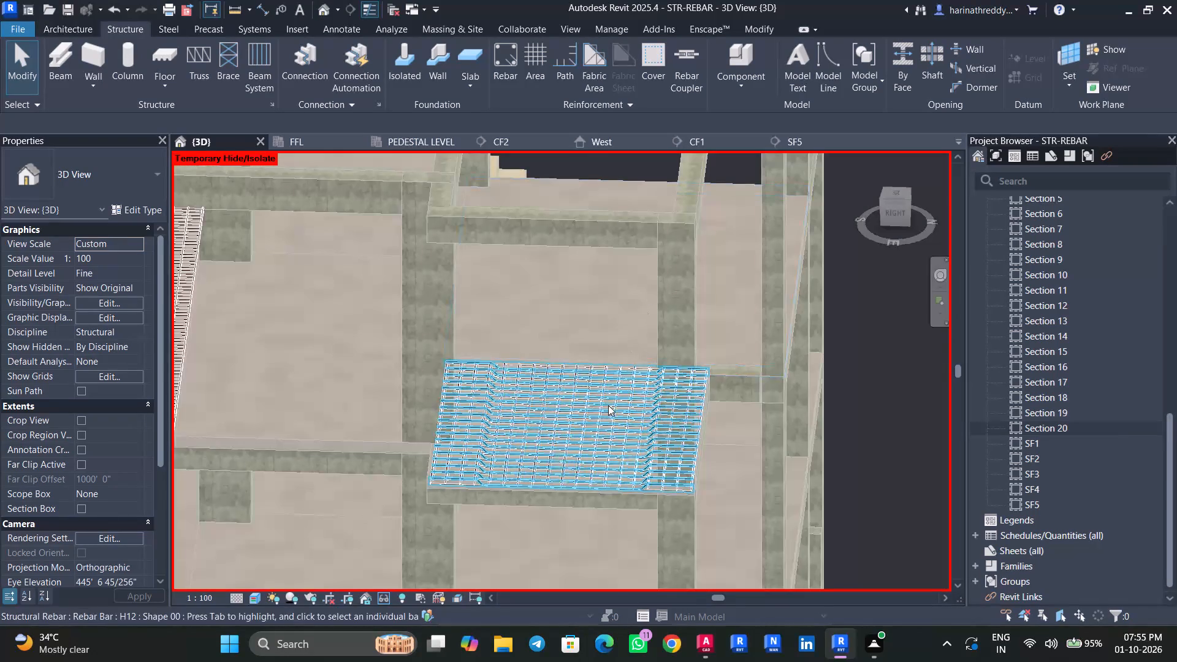
pyautogui.scroll(5, 525, 476)
pyautogui.scroll(9, 458, 512)
pyautogui.click(377, 491)
pyautogui.scroll(-5, 377, 491)
pyautogui.scroll(1, 377, 491)
pyautogui.scroll(-9, 377, 491)
pyautogui.scroll(1, 377, 491)
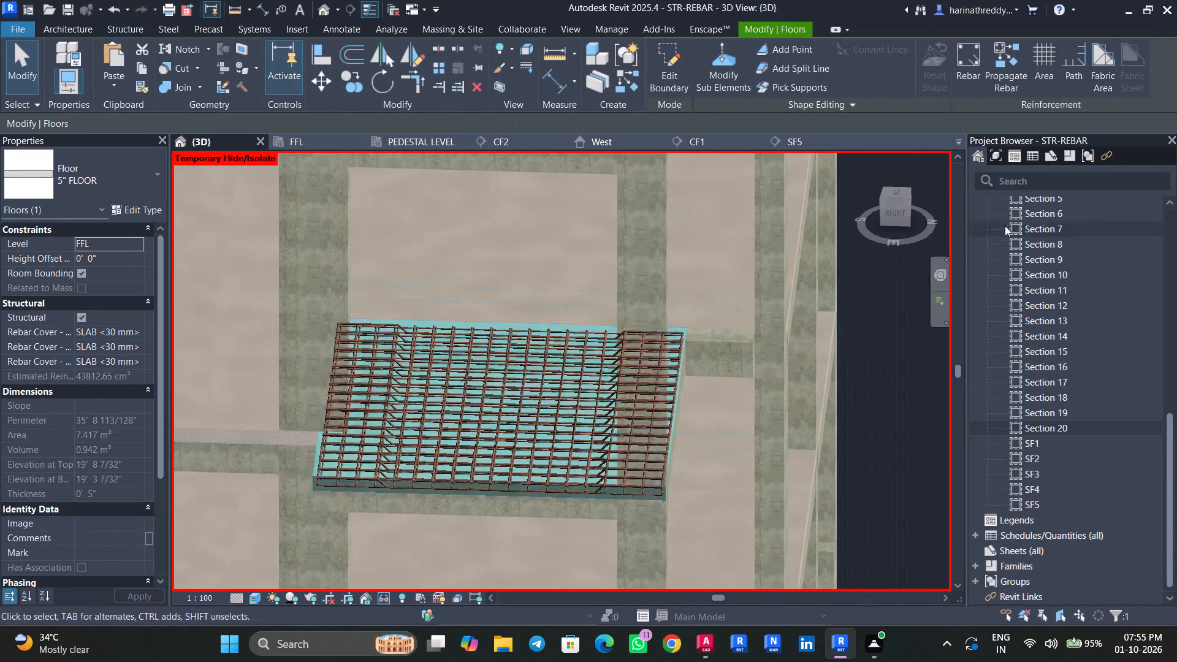
pyautogui.click(1007, 82)
pyautogui.click(897, 196)
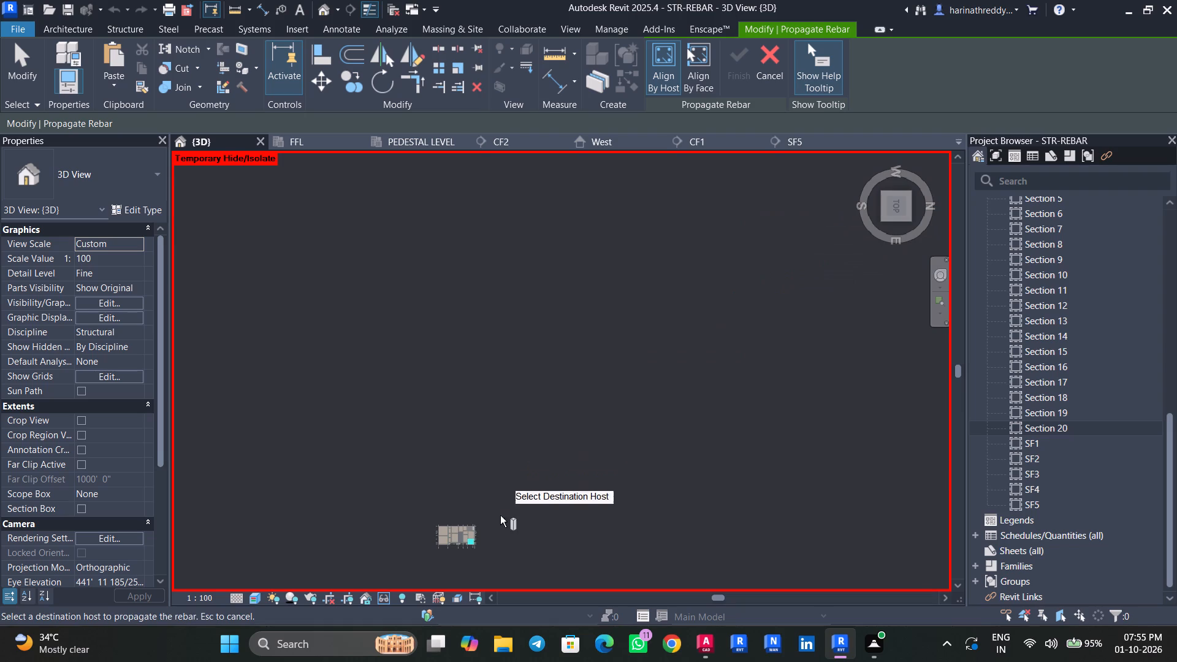
pyautogui.scroll(1, 466, 543)
pyautogui.scroll(-1, 466, 543)
pyautogui.scroll(9, 466, 543)
pyautogui.moveTo(544, 527); pyautogui.dragTo(679, 435, button='middle')
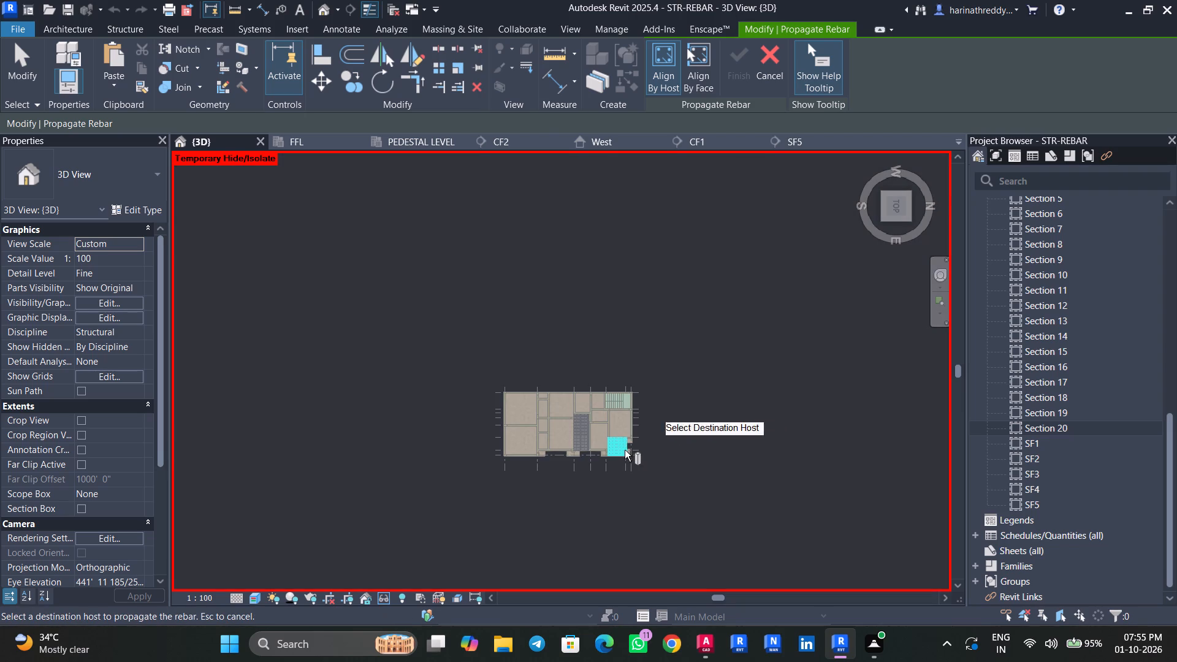
pyautogui.scroll(2, 631, 412)
pyautogui.scroll(-1, 632, 412)
pyautogui.scroll(7, 633, 412)
pyautogui.click(614, 430)
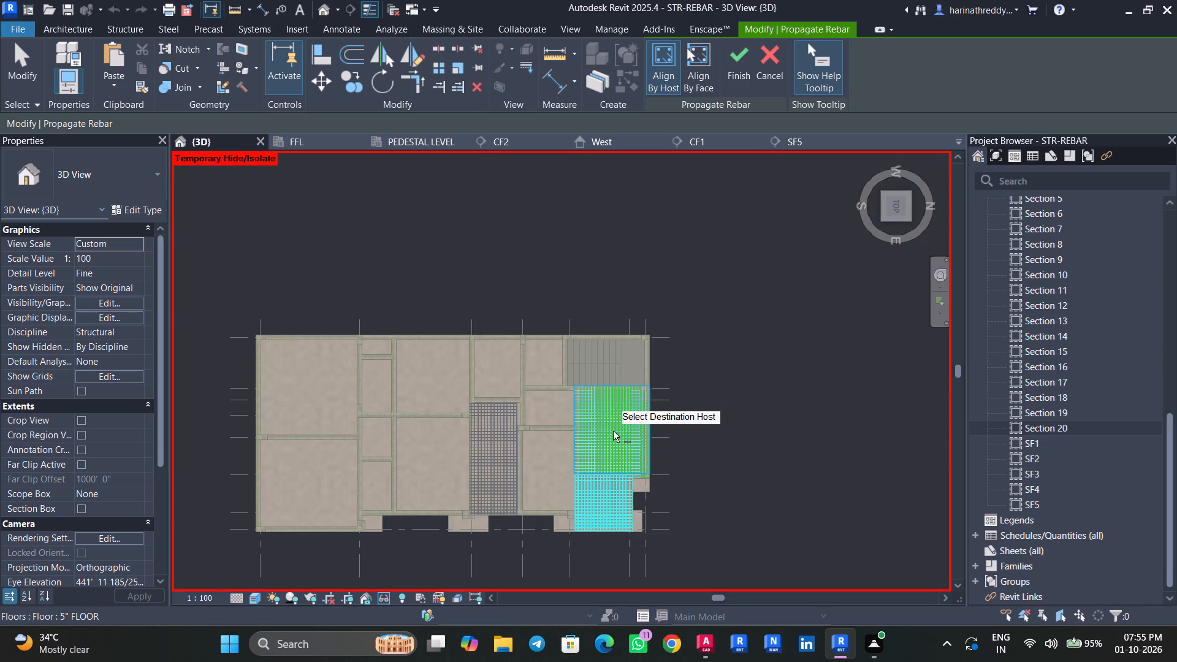
pyautogui.click(553, 461)
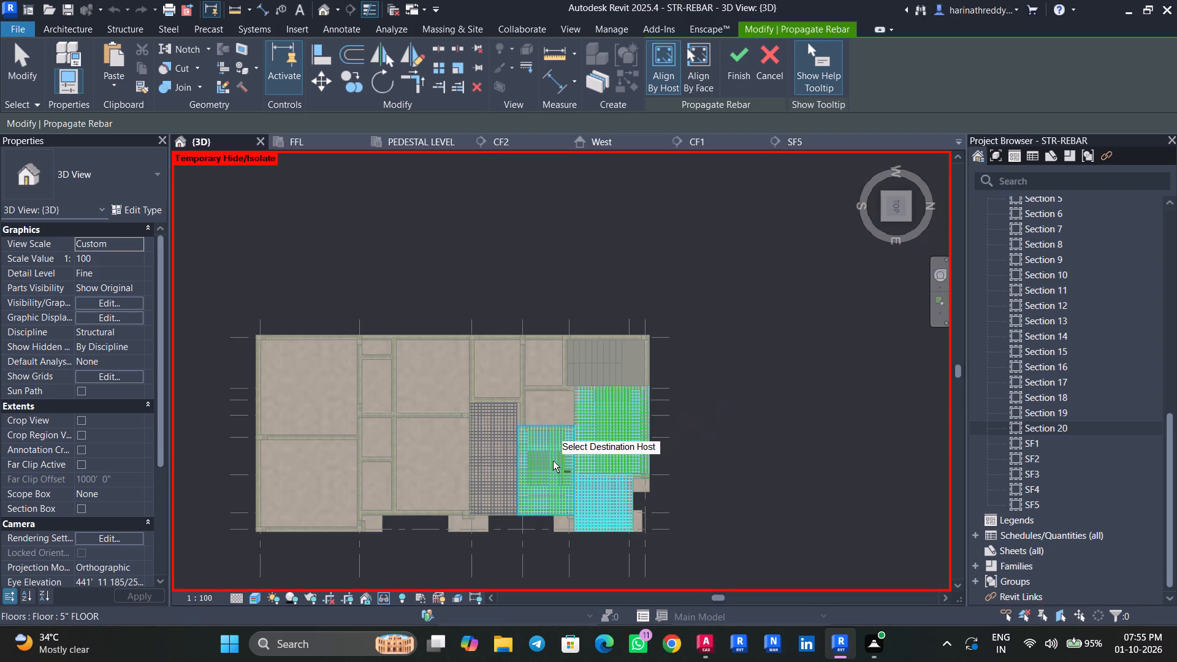
# Propagate the rebar to the two large and three small slabs between grids 2 and 3, and the two large slabs beyond grid 2.
pyautogui.click(421, 470)
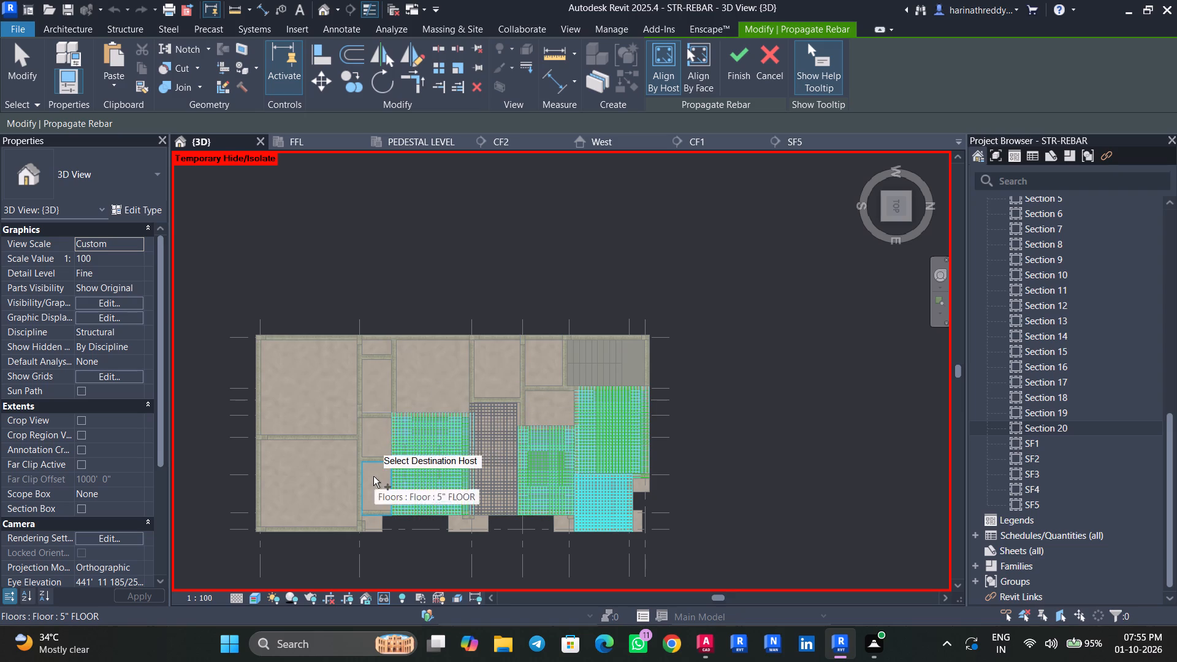
pyautogui.click(373, 476)
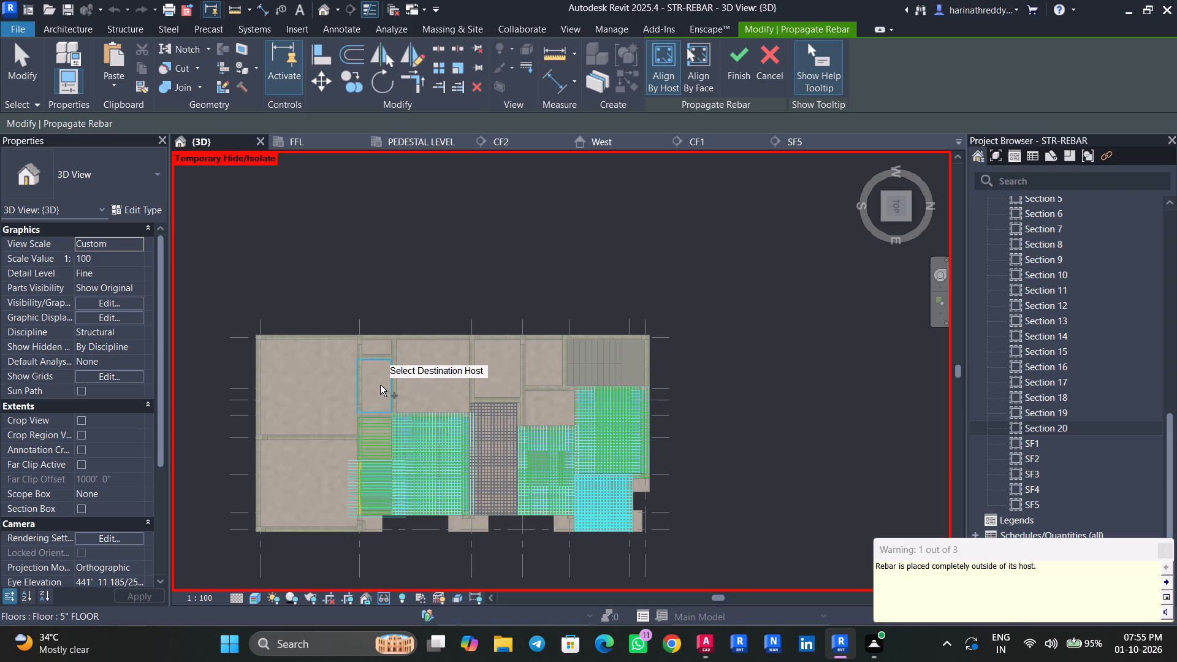
pyautogui.click(380, 385)
pyautogui.click(419, 384)
pyautogui.click(373, 346)
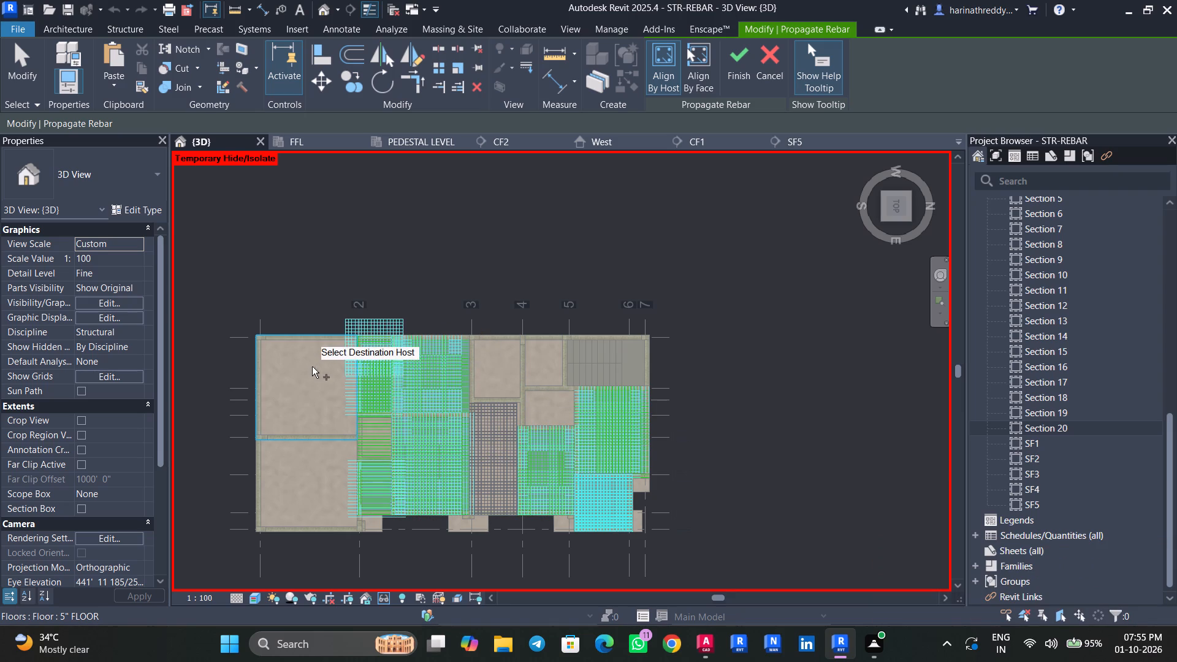
pyautogui.click(312, 367)
pyautogui.click(315, 487)
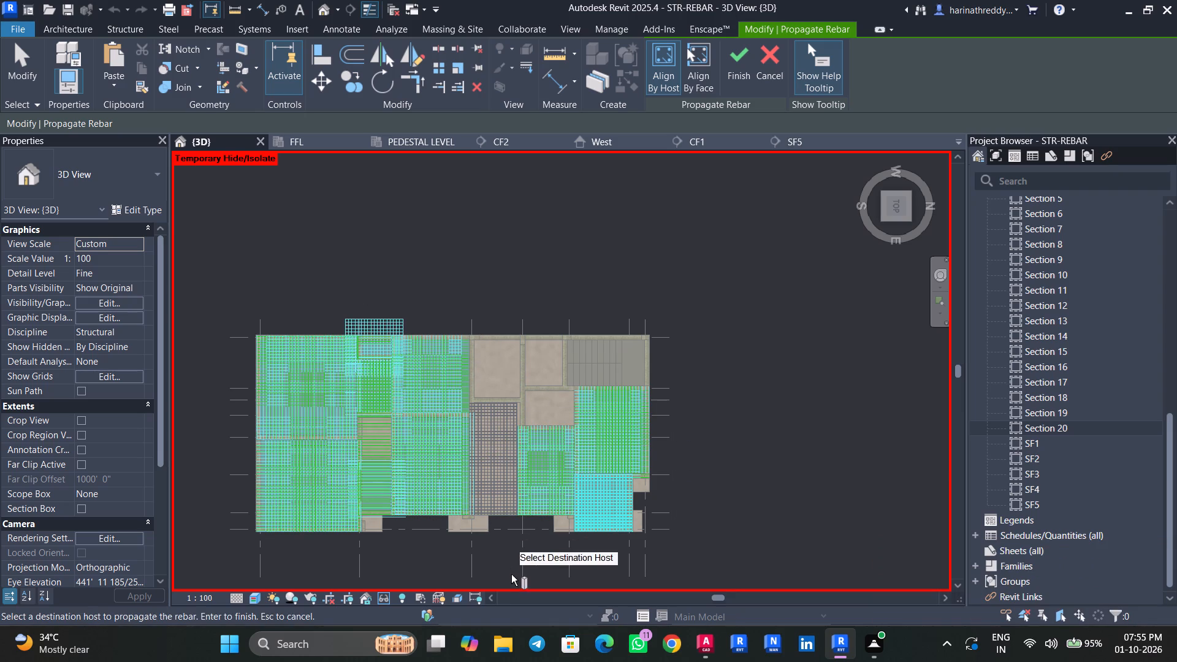
# Add the grid A slab between grids 3 and 4 as another rebar propagation destination.
pyautogui.keyDown('shift'); pyautogui.scroll(1, 677, 554); pyautogui.keyUp('shift')
pyautogui.keyDown('shift'); pyautogui.moveTo(677, 553); pyautogui.dragTo(672, 455, button='middle'); pyautogui.keyUp('shift')
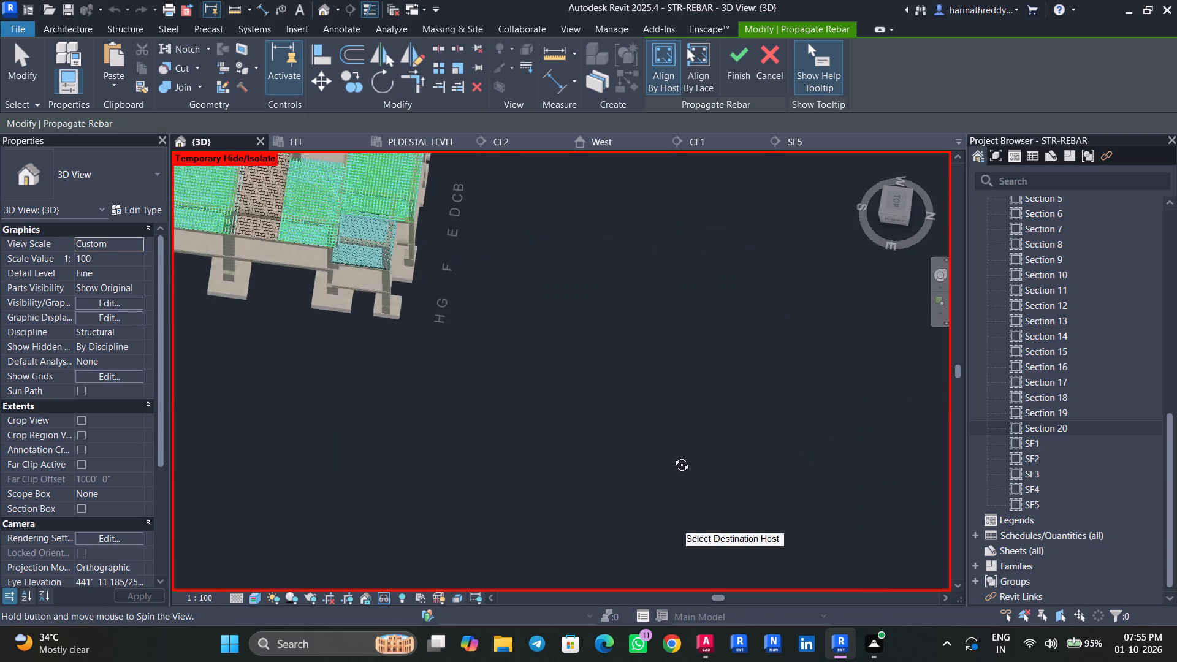
pyautogui.keyDown('shift'); pyautogui.moveTo(672, 455); pyautogui.dragTo(688, 451, button='middle'); pyautogui.keyUp('shift')
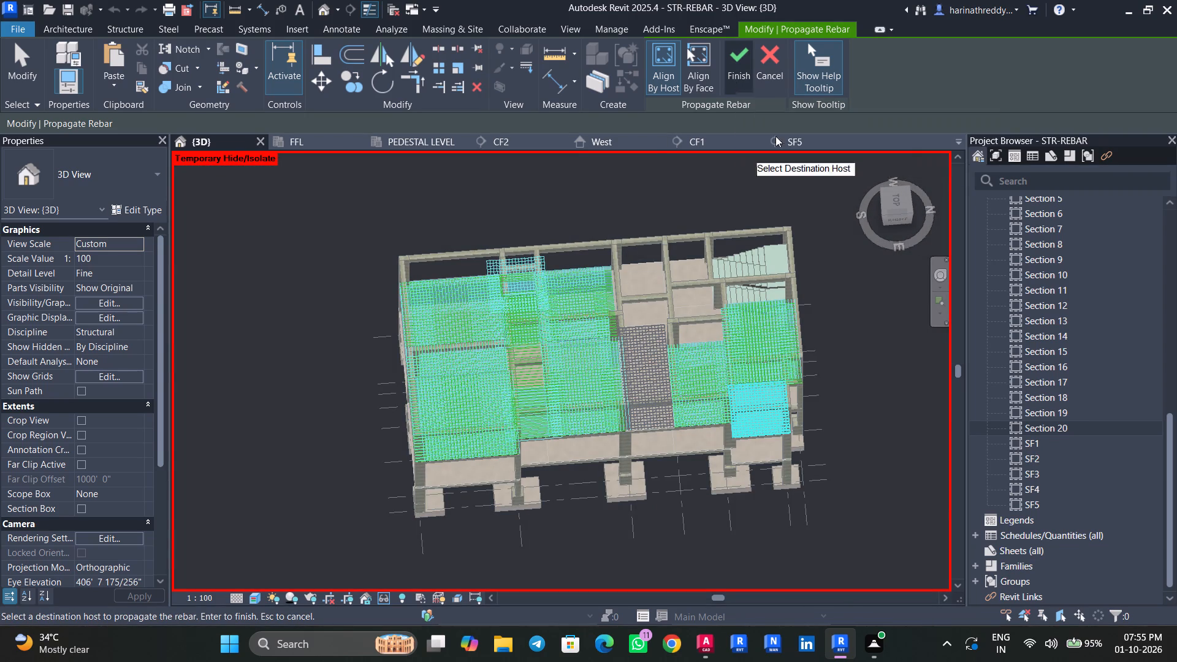
pyautogui.click(894, 202)
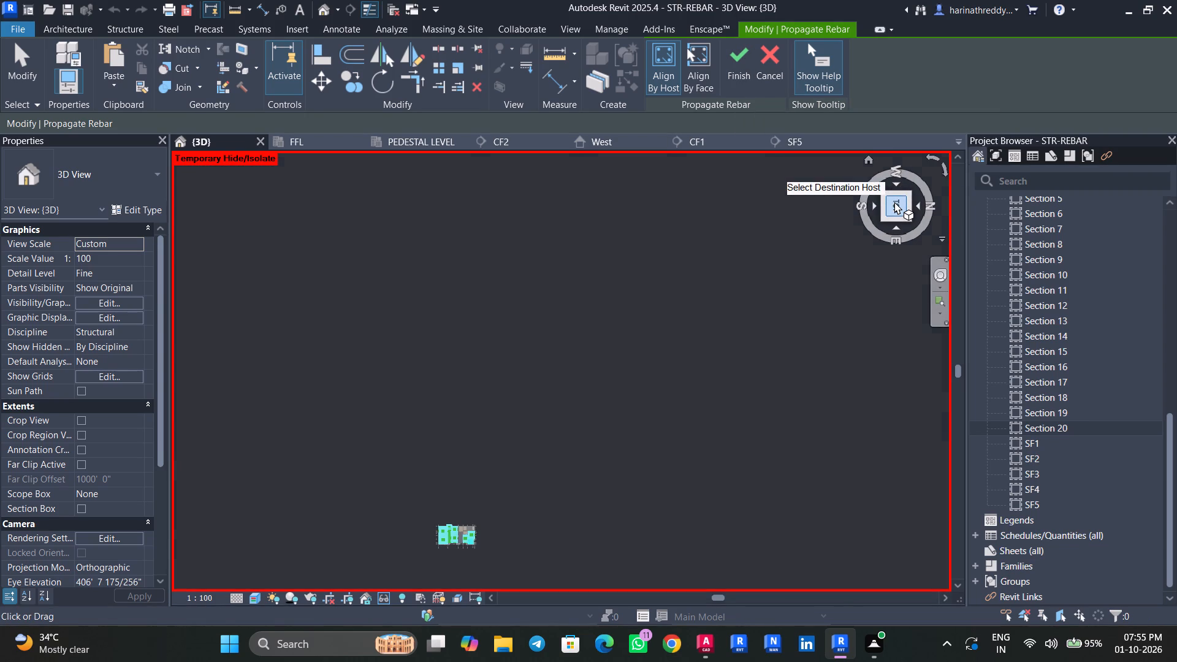
pyautogui.scroll(19, 463, 535)
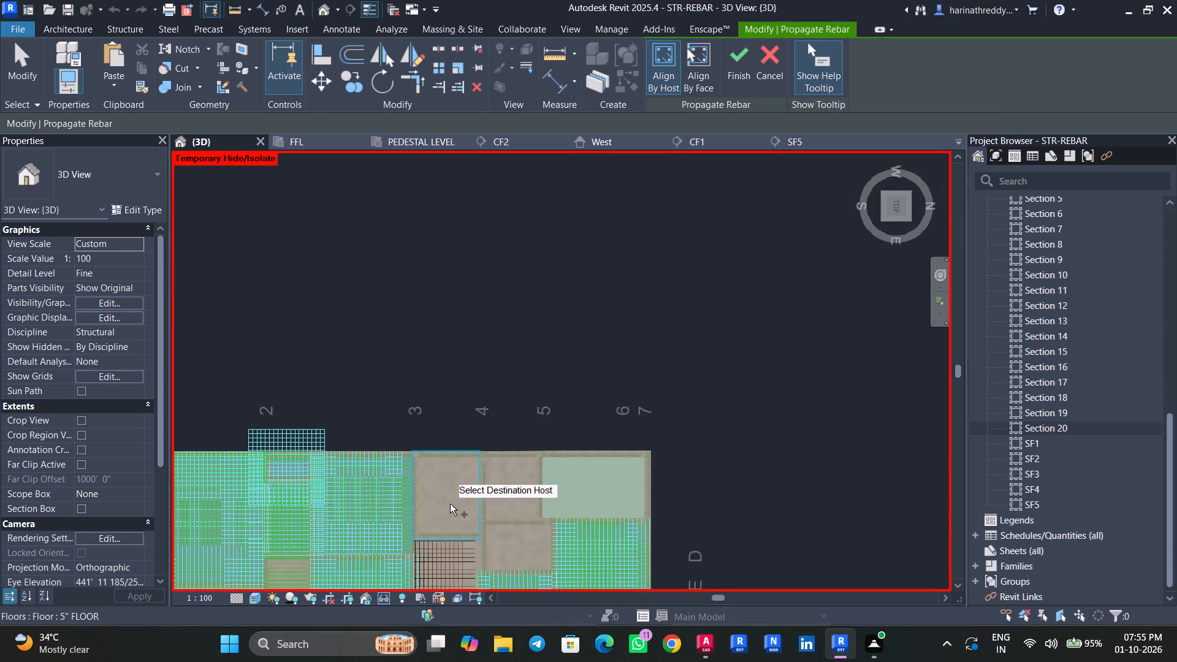
pyautogui.click(450, 504)
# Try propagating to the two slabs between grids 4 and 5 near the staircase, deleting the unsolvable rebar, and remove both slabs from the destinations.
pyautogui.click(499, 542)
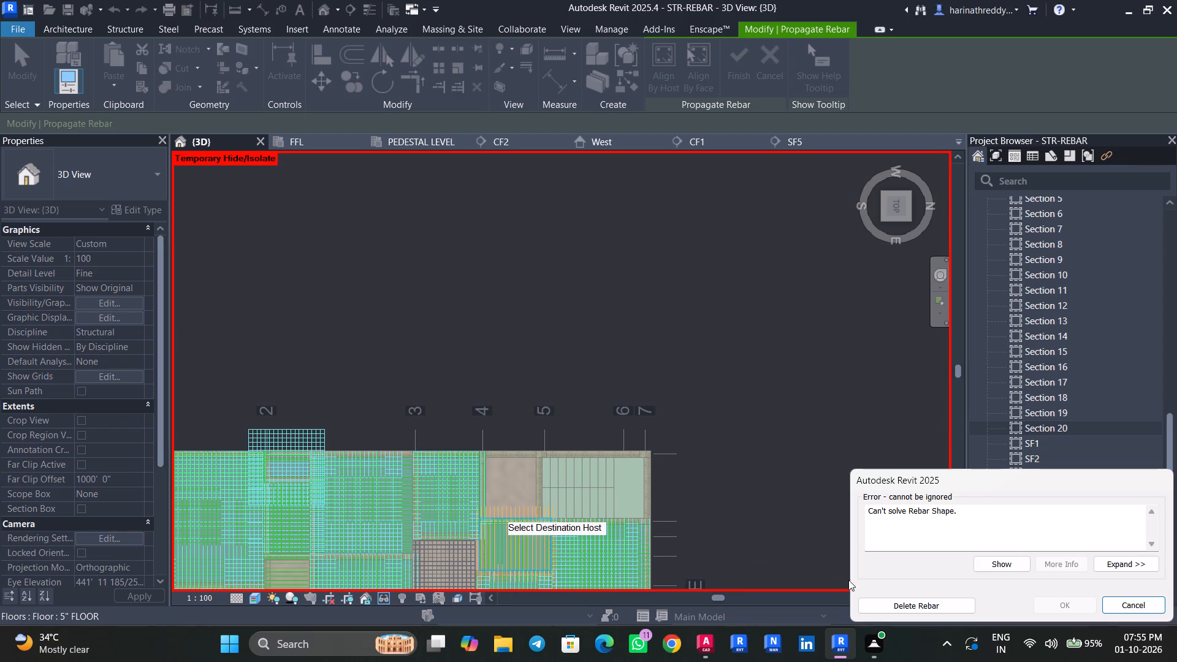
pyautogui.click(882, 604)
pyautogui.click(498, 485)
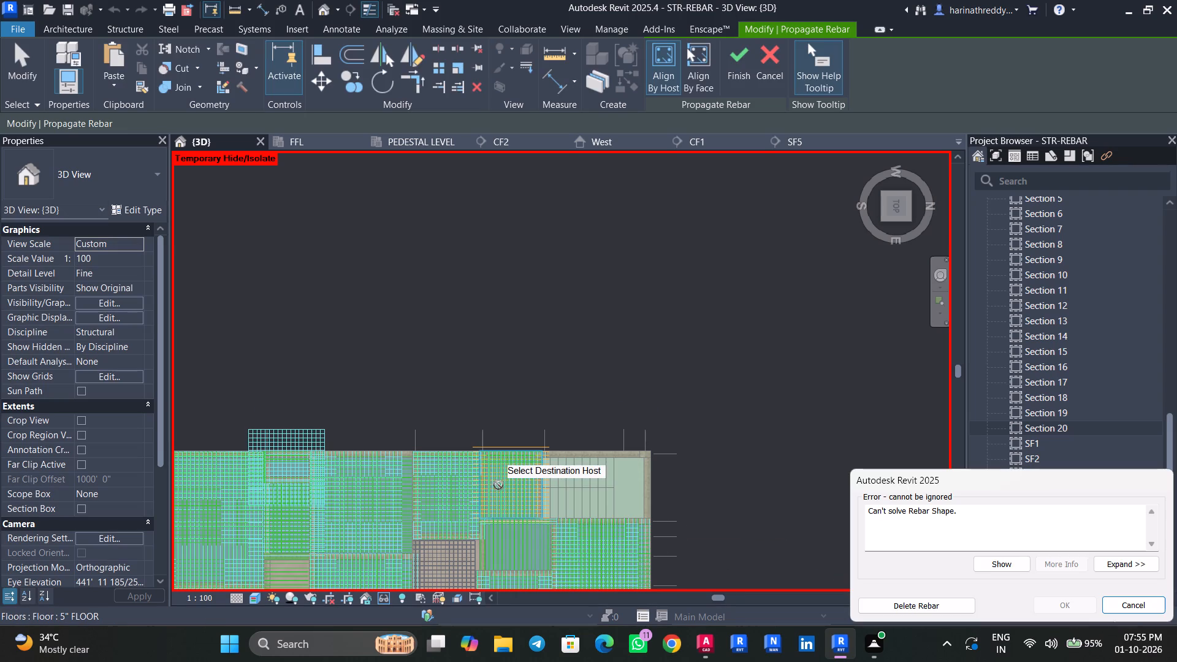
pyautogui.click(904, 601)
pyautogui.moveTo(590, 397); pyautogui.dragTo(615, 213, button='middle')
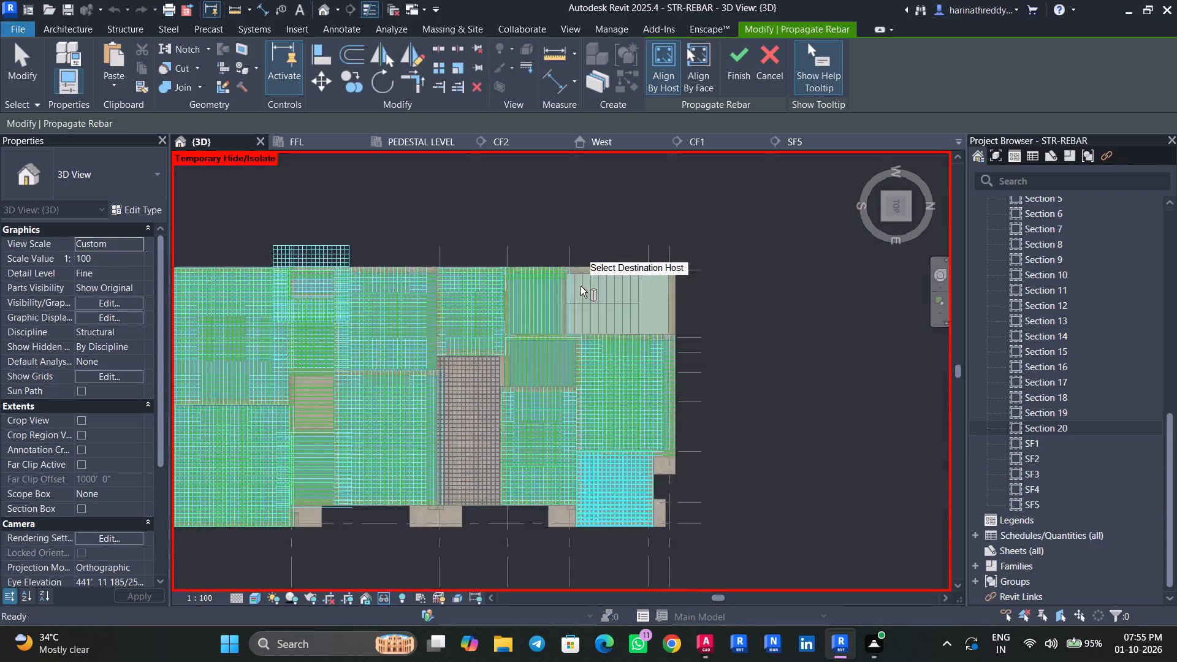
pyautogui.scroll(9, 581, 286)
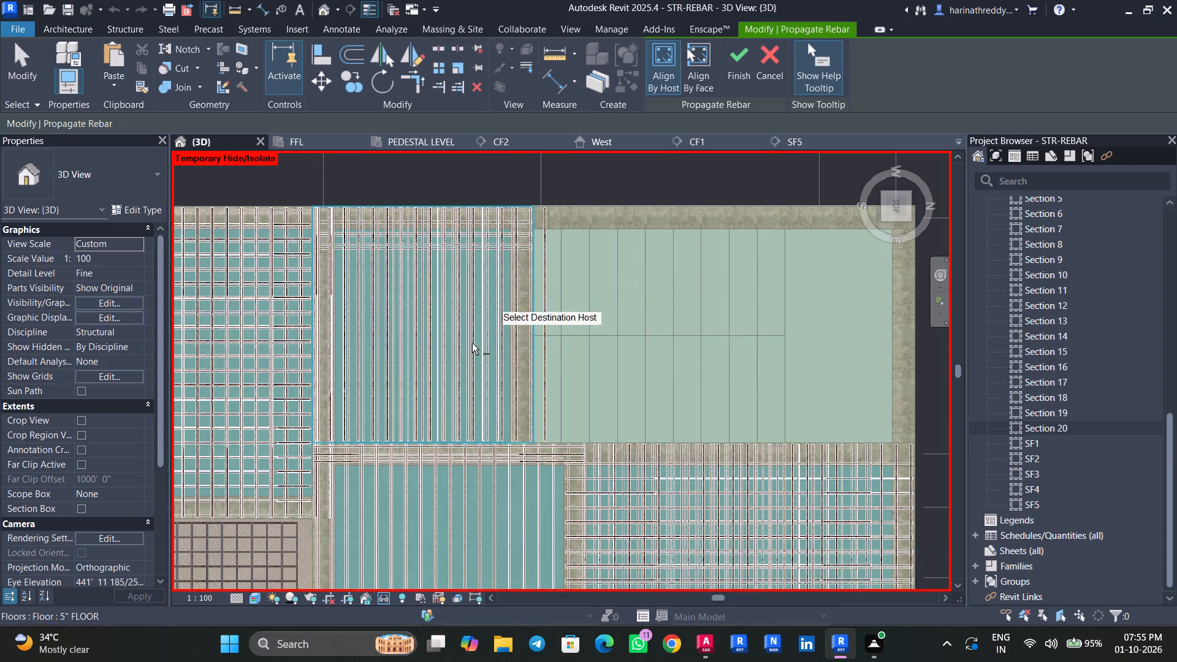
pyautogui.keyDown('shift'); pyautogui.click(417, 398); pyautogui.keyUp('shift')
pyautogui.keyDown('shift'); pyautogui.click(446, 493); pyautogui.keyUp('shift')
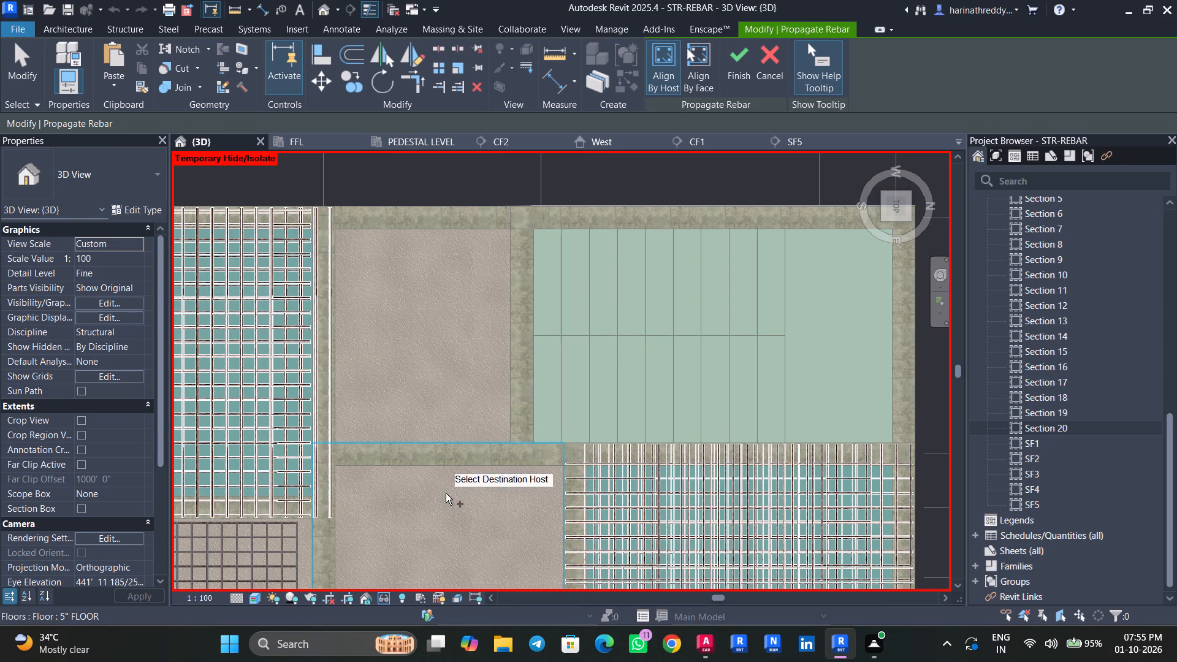
# Finish the rebar propagation to the chosen FFL slabs.
pyautogui.scroll(-3, 446, 493)
pyautogui.click(735, 77)
pyautogui.scroll(-4, 853, 273)
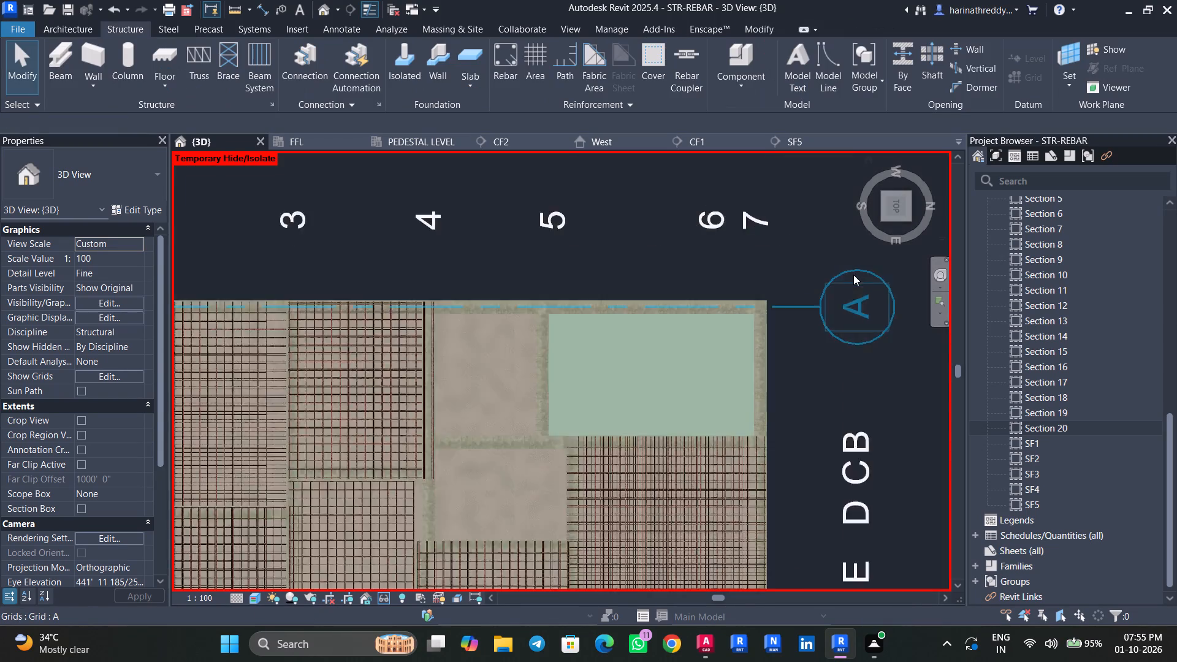
pyautogui.press('Escape')
# Narrow the H16 rebar set overhanging grid A near grid 2 to the small slab's width, leaving 12 bars.
pyautogui.click(334, 271)
pyautogui.scroll(10, 301, 262)
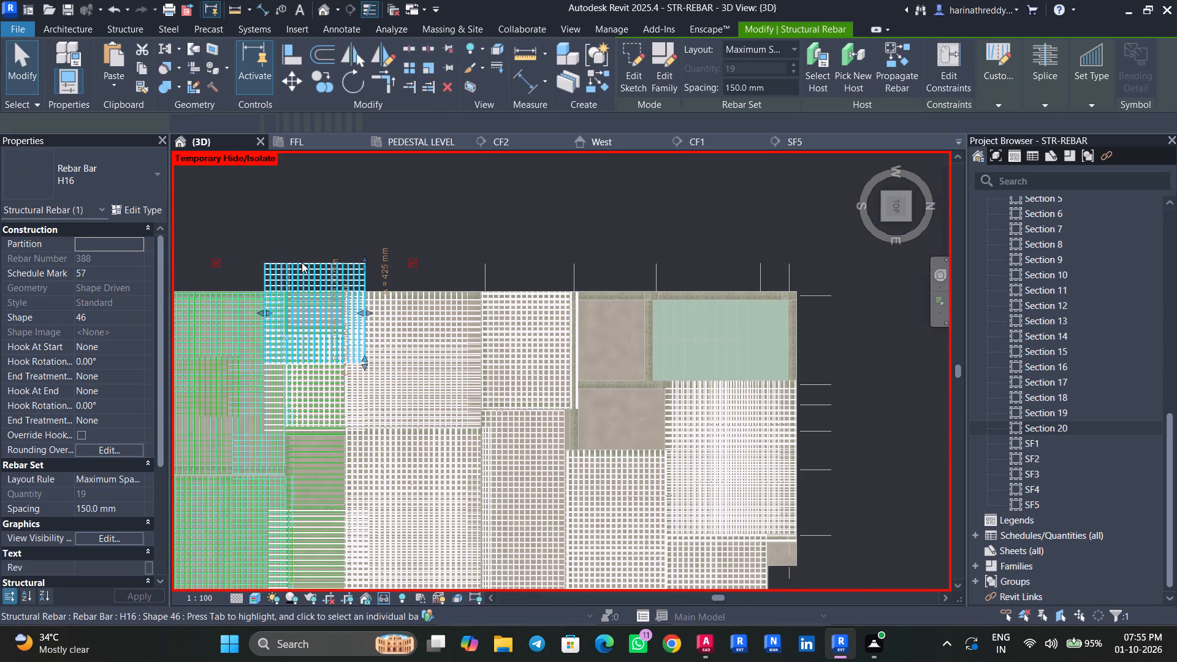
pyautogui.moveTo(321, 248); pyautogui.dragTo(461, 187, button='middle')
pyautogui.moveTo(698, 210); pyautogui.dragTo(688, 344)
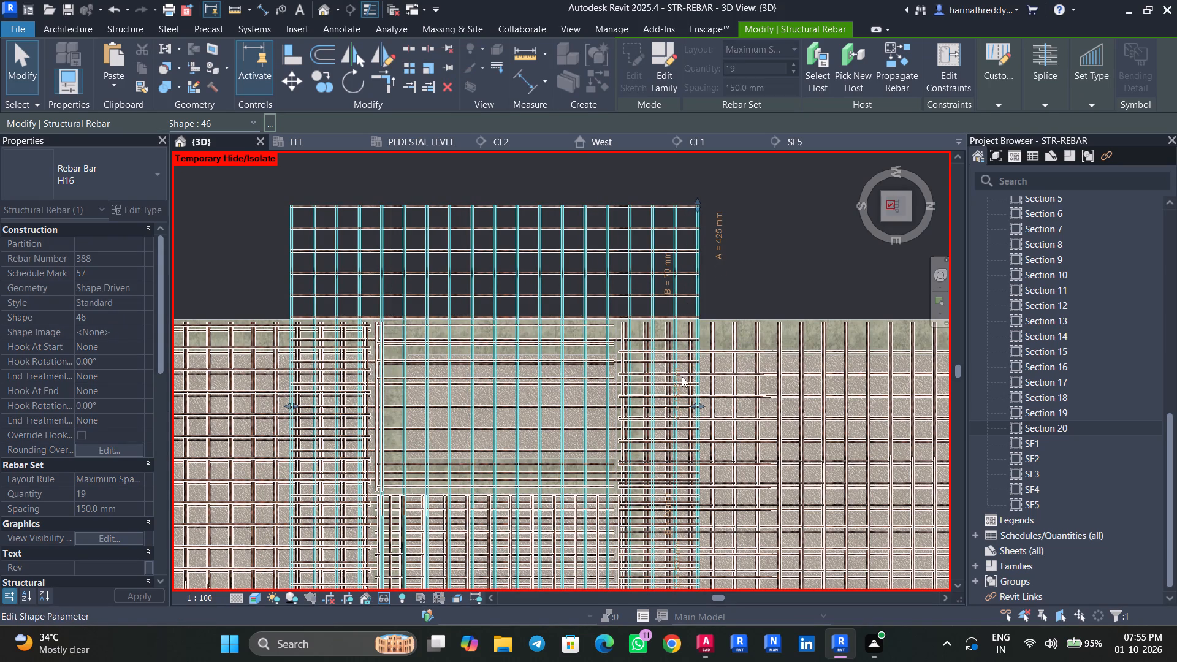
pyautogui.moveTo(691, 404); pyautogui.dragTo(615, 409)
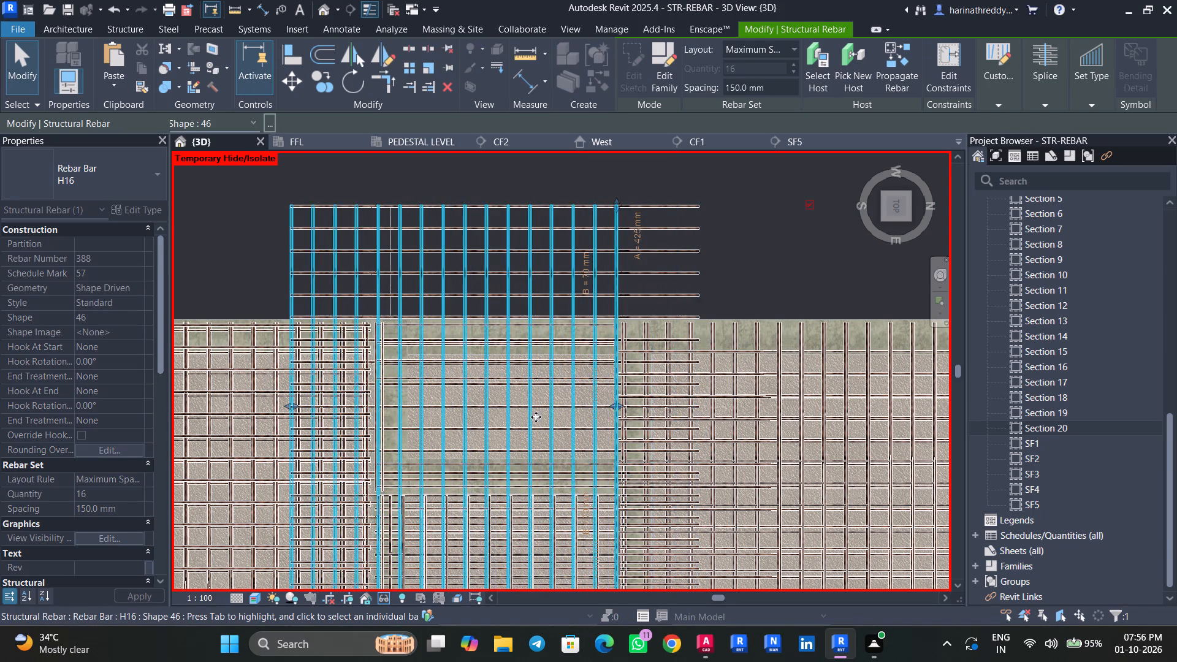
pyautogui.moveTo(292, 408); pyautogui.dragTo(378, 413)
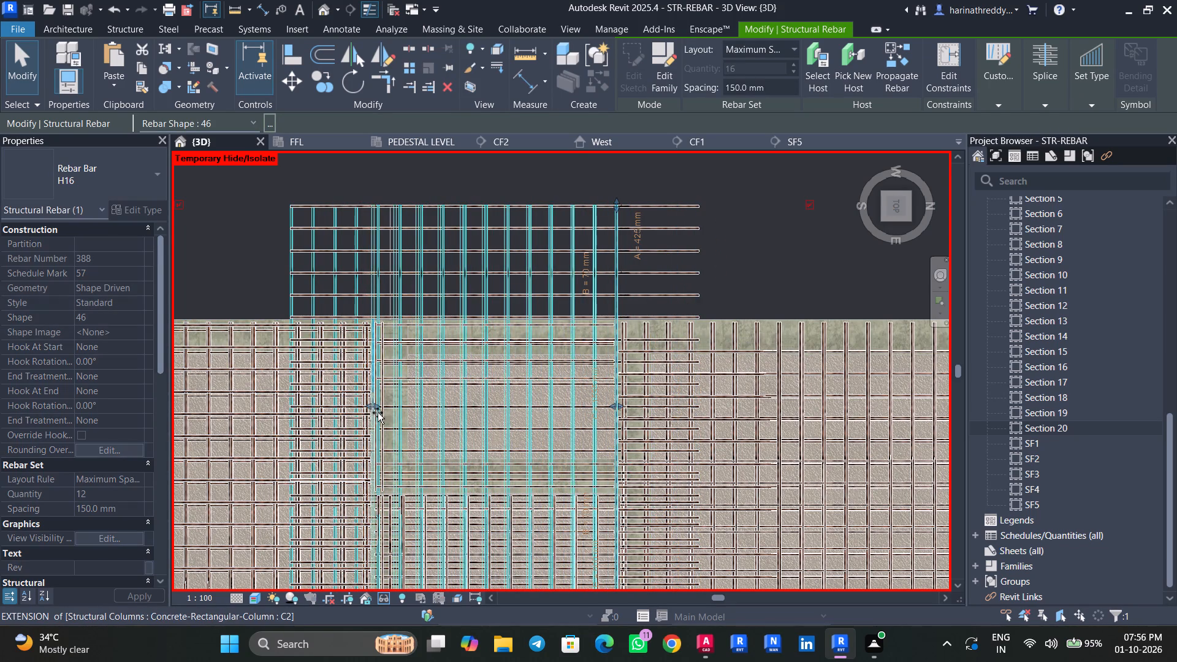
pyautogui.moveTo(378, 413); pyautogui.dragTo(382, 413)
pyautogui.press('Escape')
pyautogui.press('Escape')
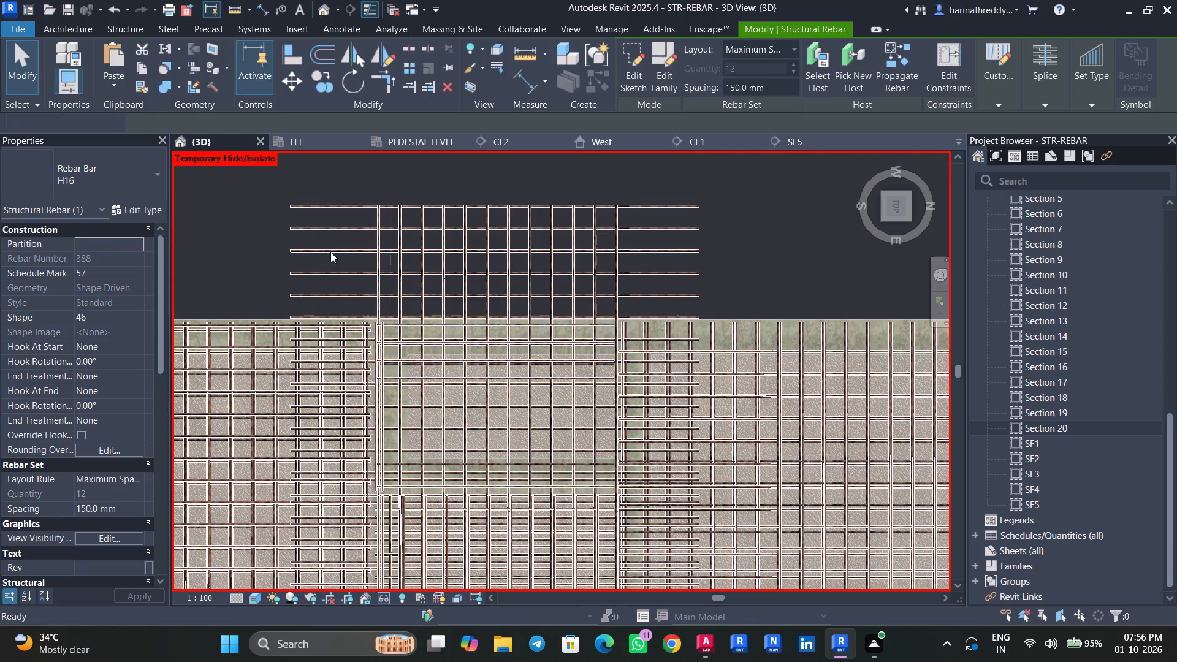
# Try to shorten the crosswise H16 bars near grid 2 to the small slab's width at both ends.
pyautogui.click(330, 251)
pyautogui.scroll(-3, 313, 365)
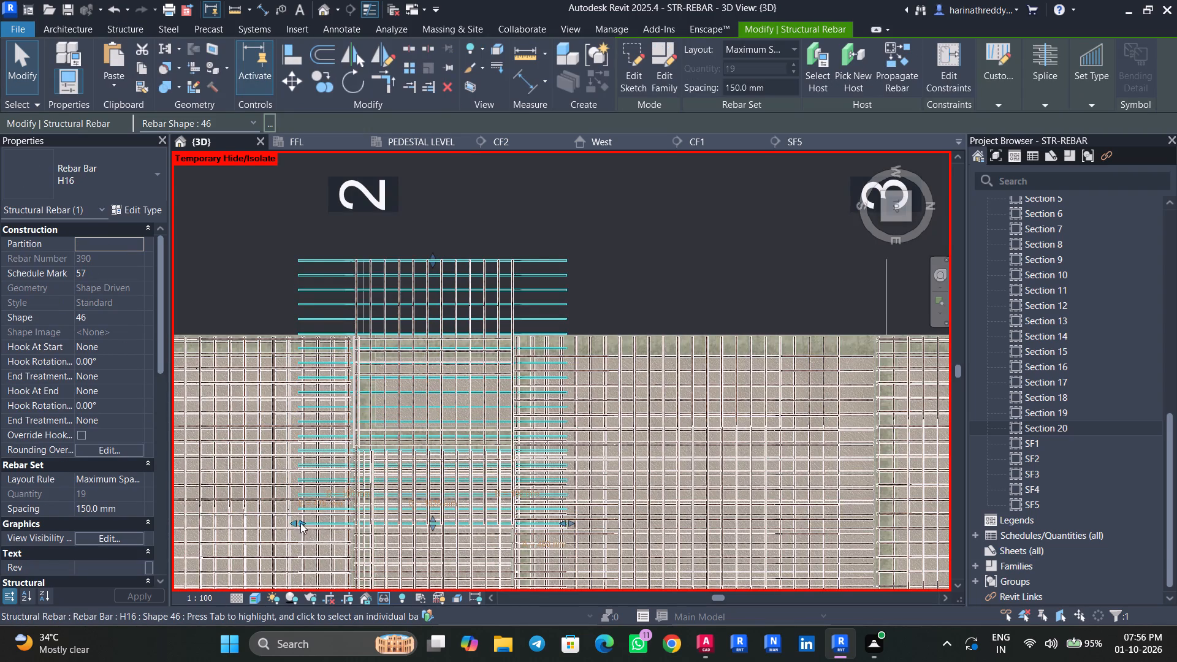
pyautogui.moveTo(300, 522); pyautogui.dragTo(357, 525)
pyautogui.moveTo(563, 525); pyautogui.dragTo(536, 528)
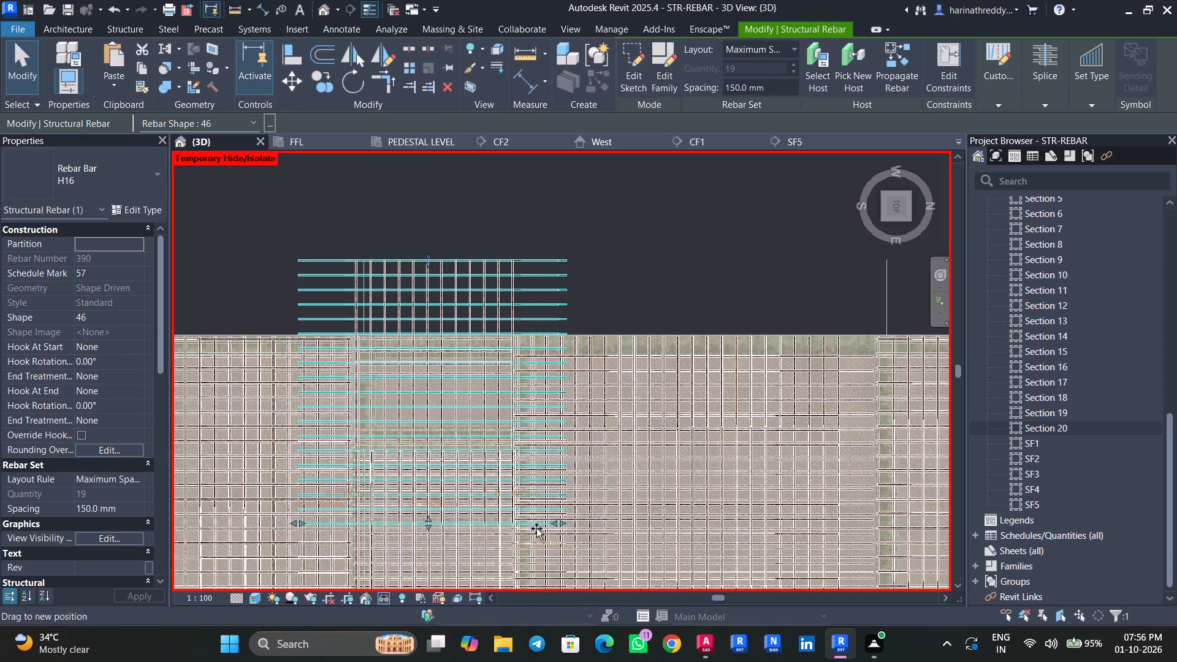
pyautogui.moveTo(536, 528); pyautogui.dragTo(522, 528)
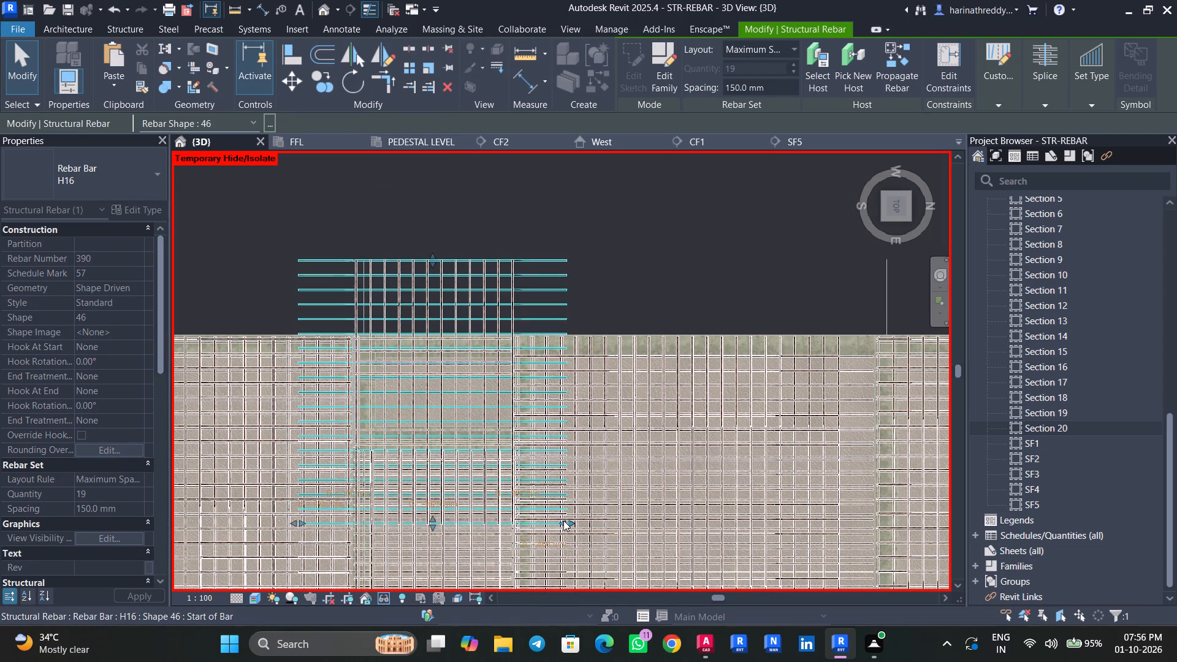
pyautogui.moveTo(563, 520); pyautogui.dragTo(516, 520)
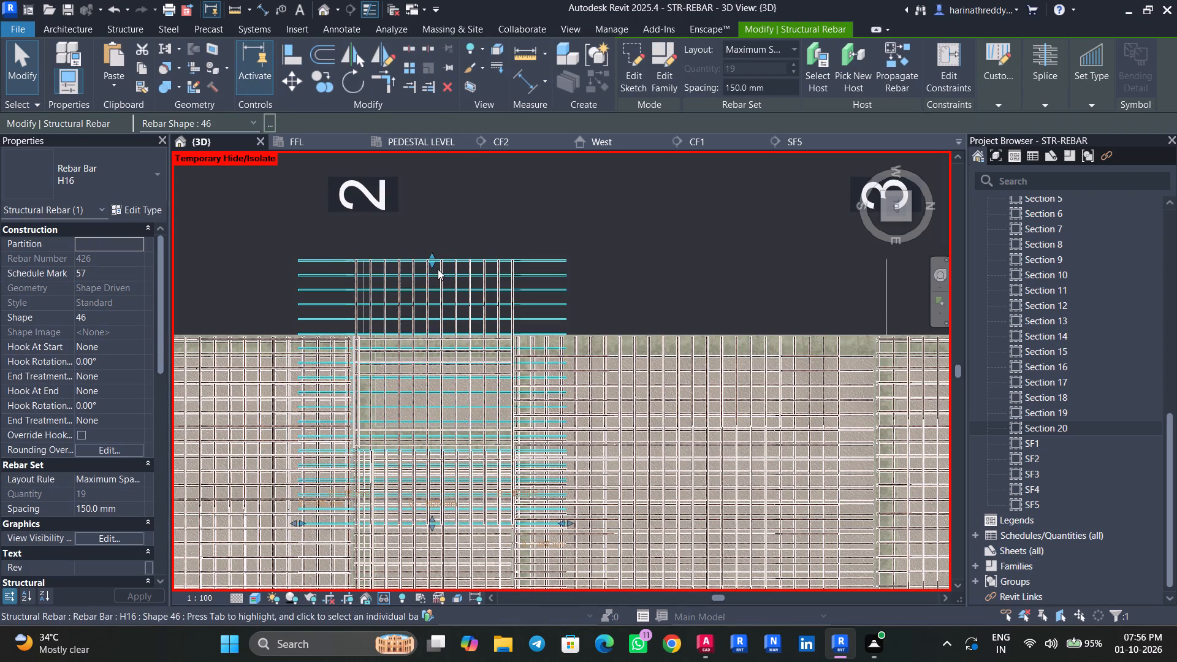
# Pull the crosswise H16 set back to the slab edge at grid A, reducing it to 13 bars.
pyautogui.moveTo(430, 264); pyautogui.dragTo(417, 337)
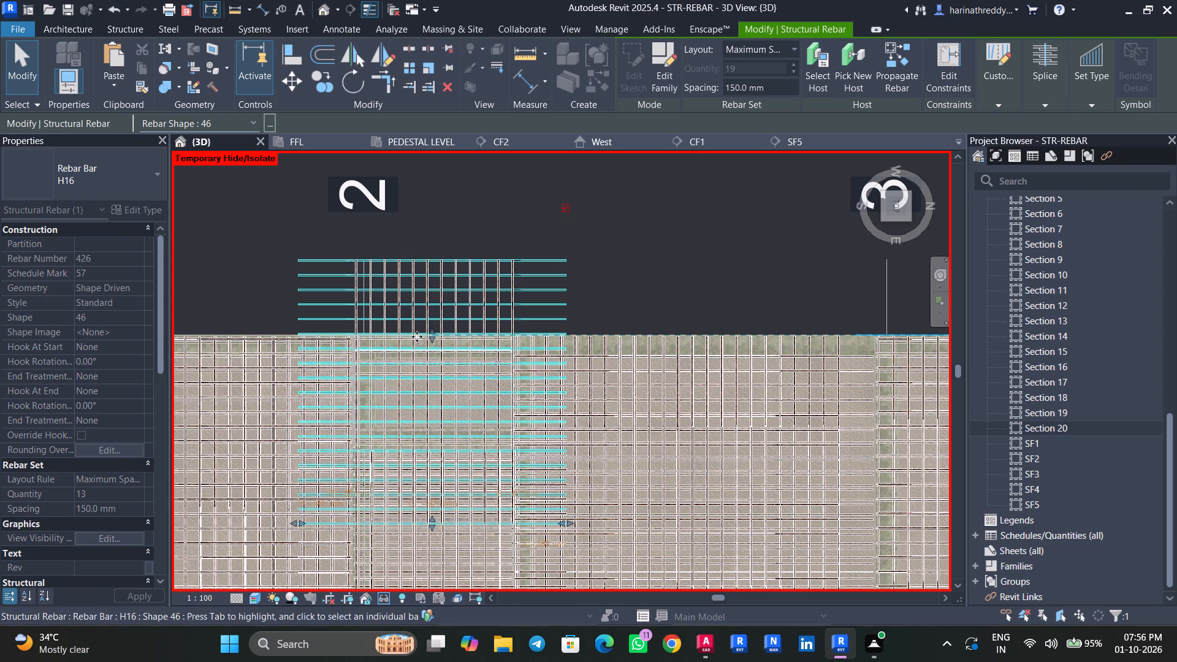
pyautogui.press('Escape')
pyautogui.press('Escape')
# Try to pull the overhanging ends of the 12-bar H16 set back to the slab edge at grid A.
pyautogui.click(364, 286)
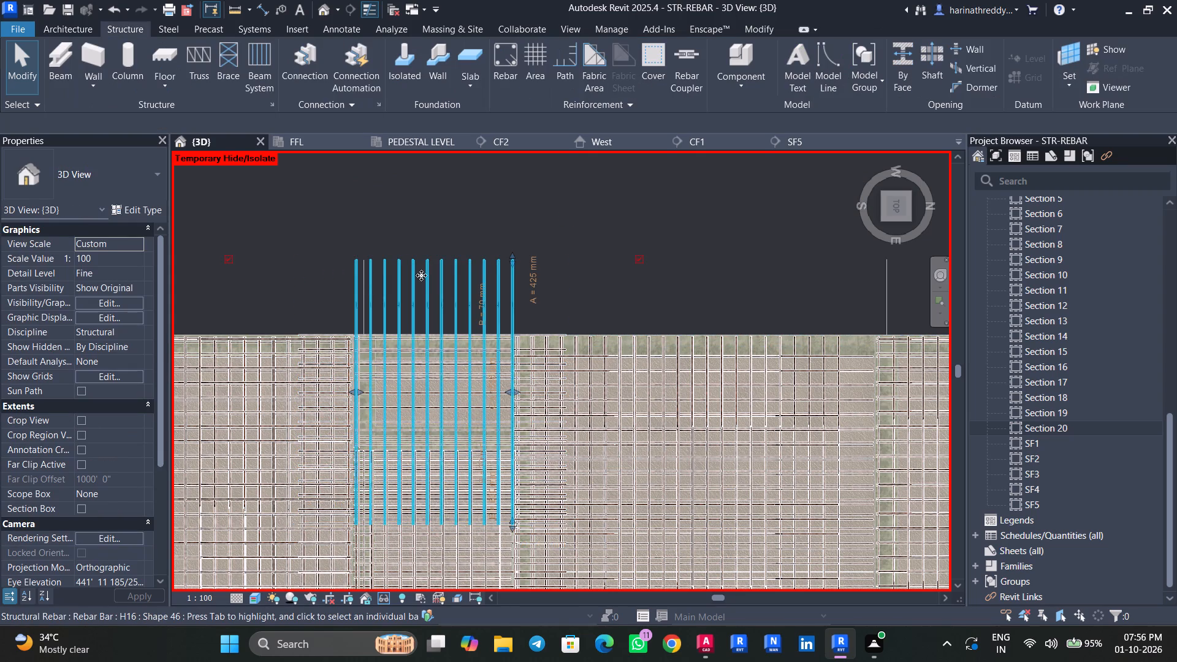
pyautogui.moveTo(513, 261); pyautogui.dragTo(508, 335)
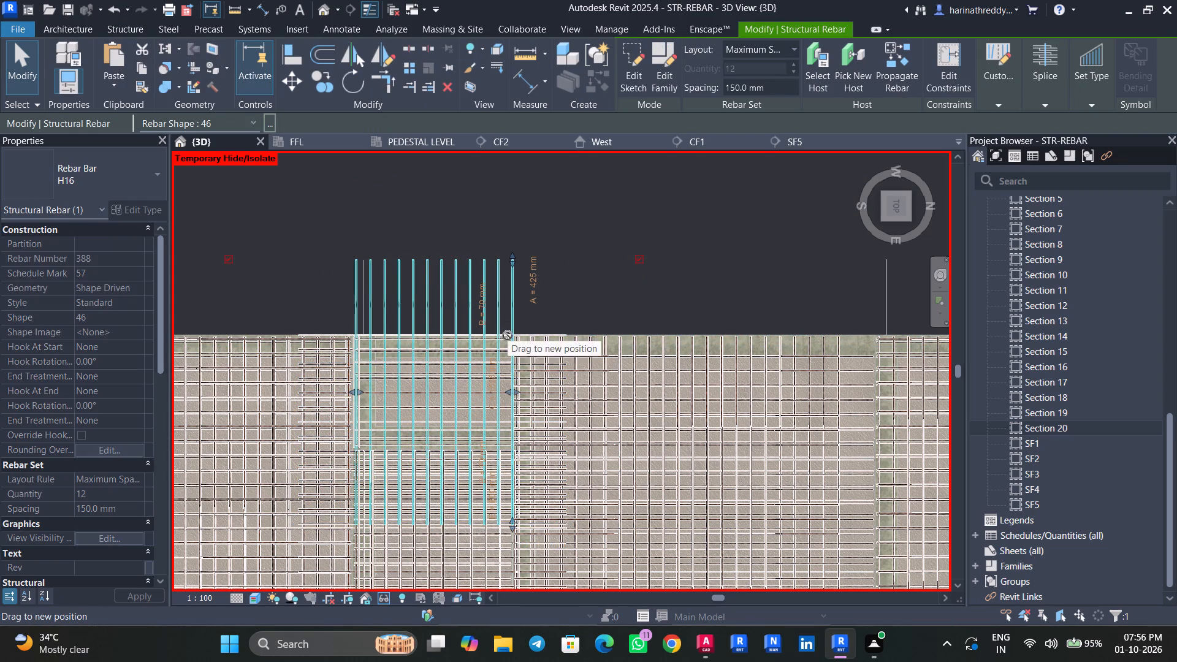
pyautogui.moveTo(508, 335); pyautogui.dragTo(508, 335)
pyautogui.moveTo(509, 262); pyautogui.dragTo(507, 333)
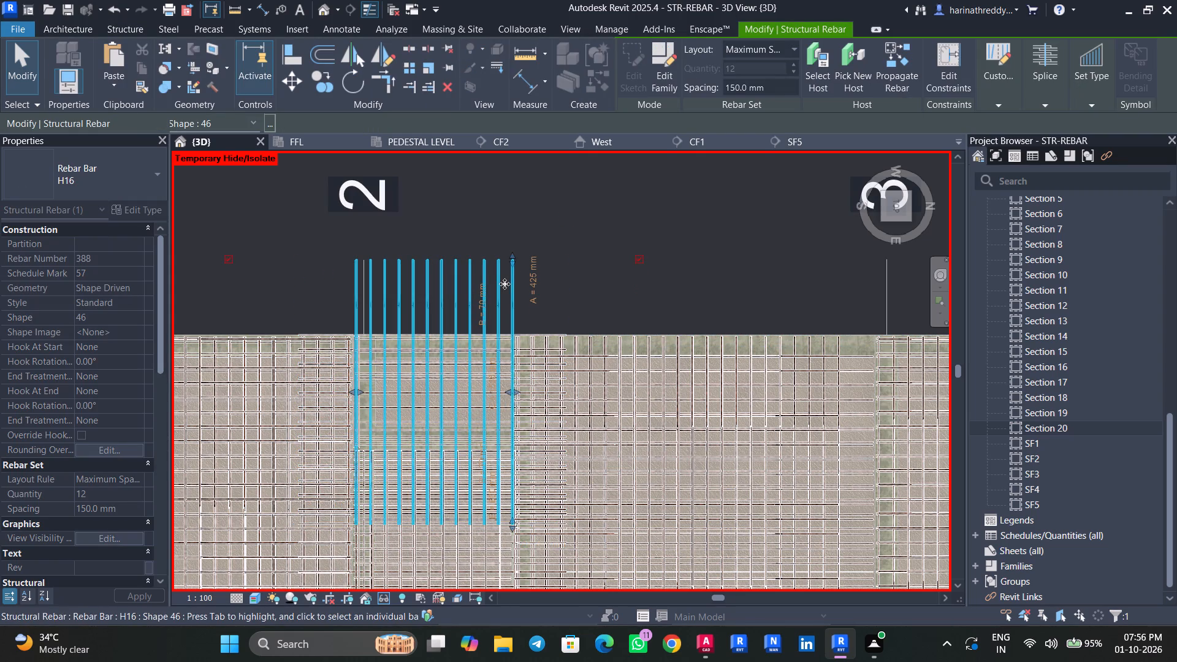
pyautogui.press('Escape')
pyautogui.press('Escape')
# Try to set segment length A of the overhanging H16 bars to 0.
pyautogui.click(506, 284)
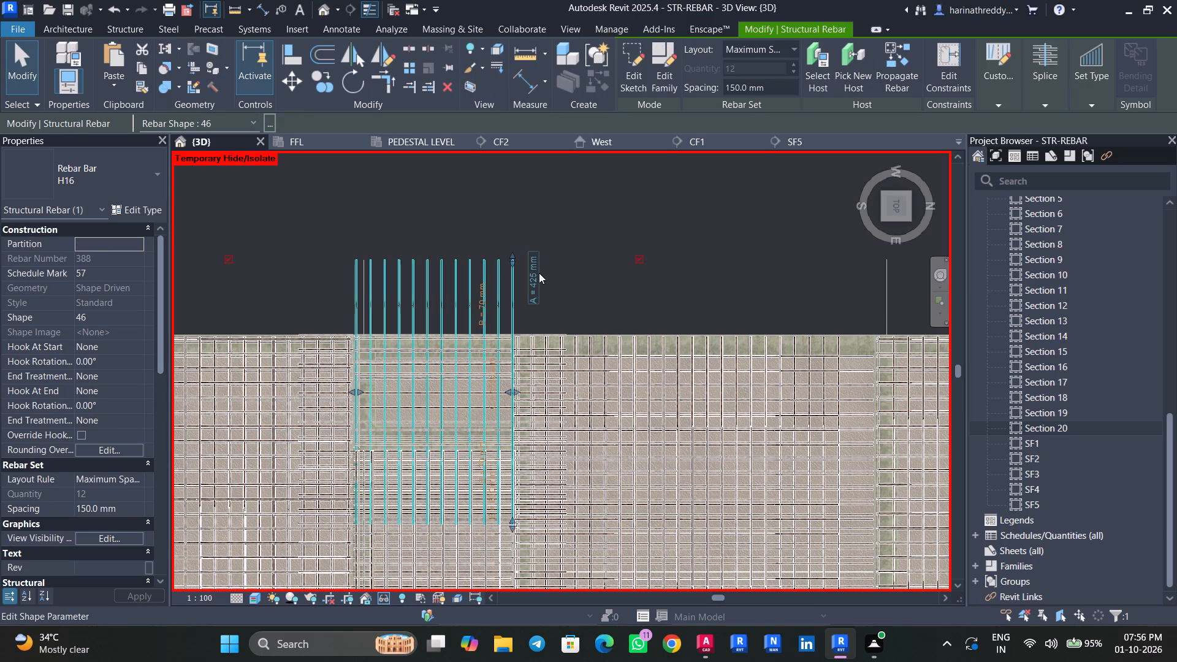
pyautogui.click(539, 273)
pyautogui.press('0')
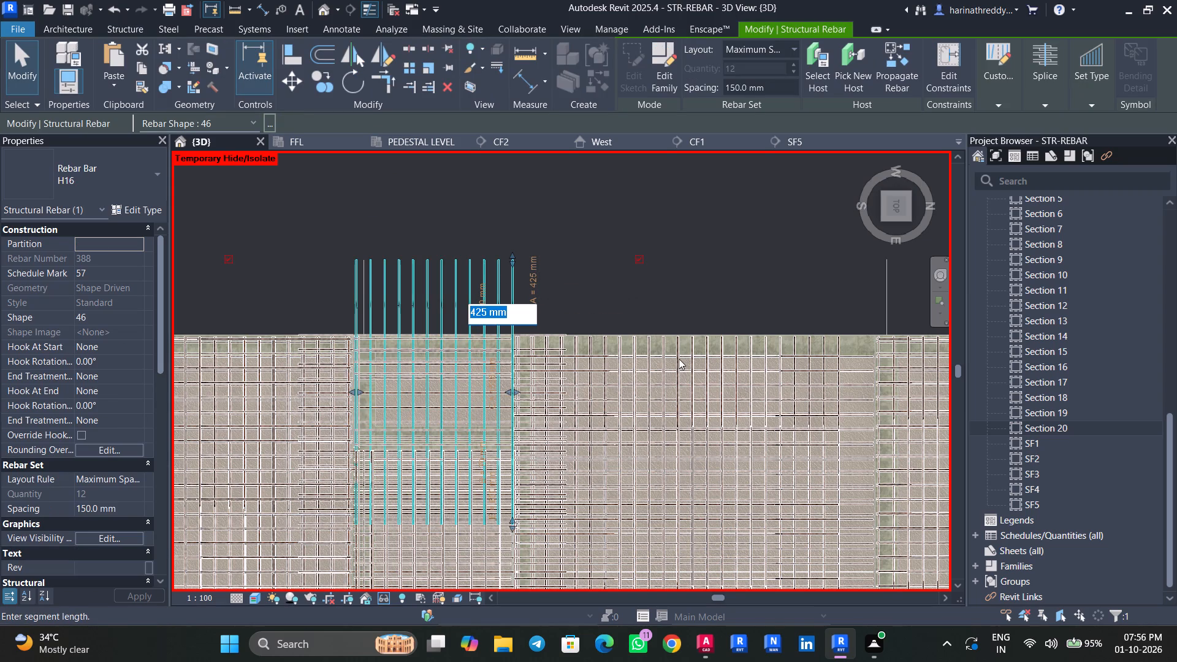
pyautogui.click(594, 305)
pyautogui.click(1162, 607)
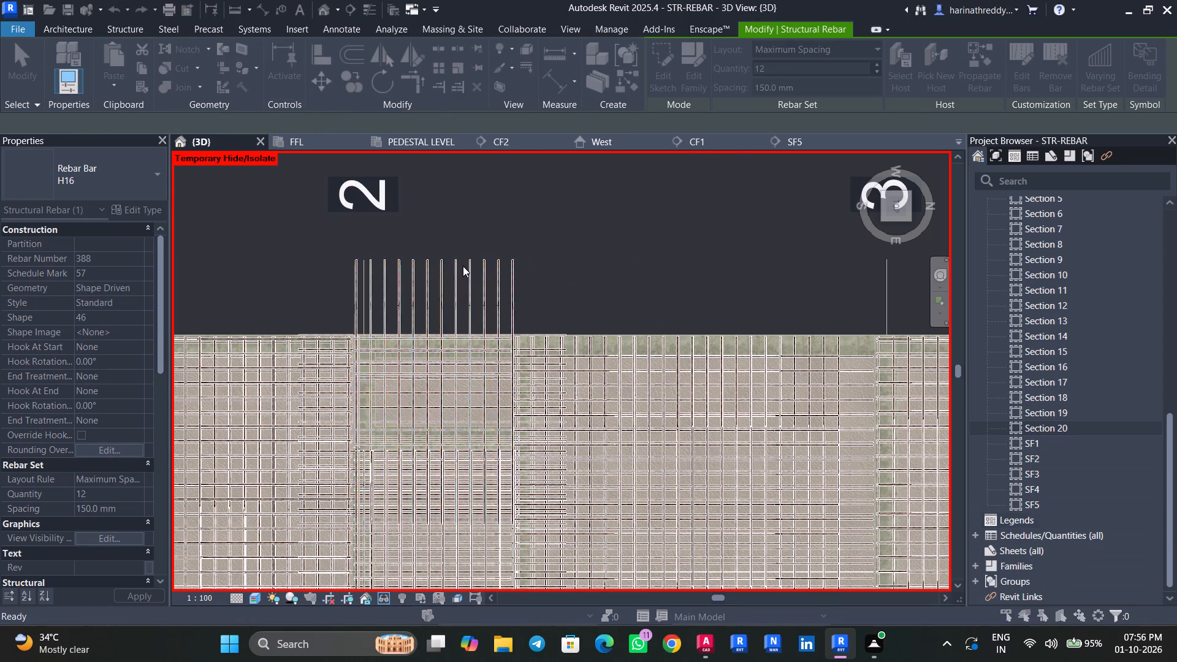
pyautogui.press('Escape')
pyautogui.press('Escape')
# Examine the overhanging H16 bars at grid A and the adjoining floor reinforcement from several angles.
pyautogui.click(455, 279)
pyautogui.keyDown('shift'); pyautogui.moveTo(564, 287); pyautogui.dragTo(684, 166, button='middle'); pyautogui.keyUp('shift')
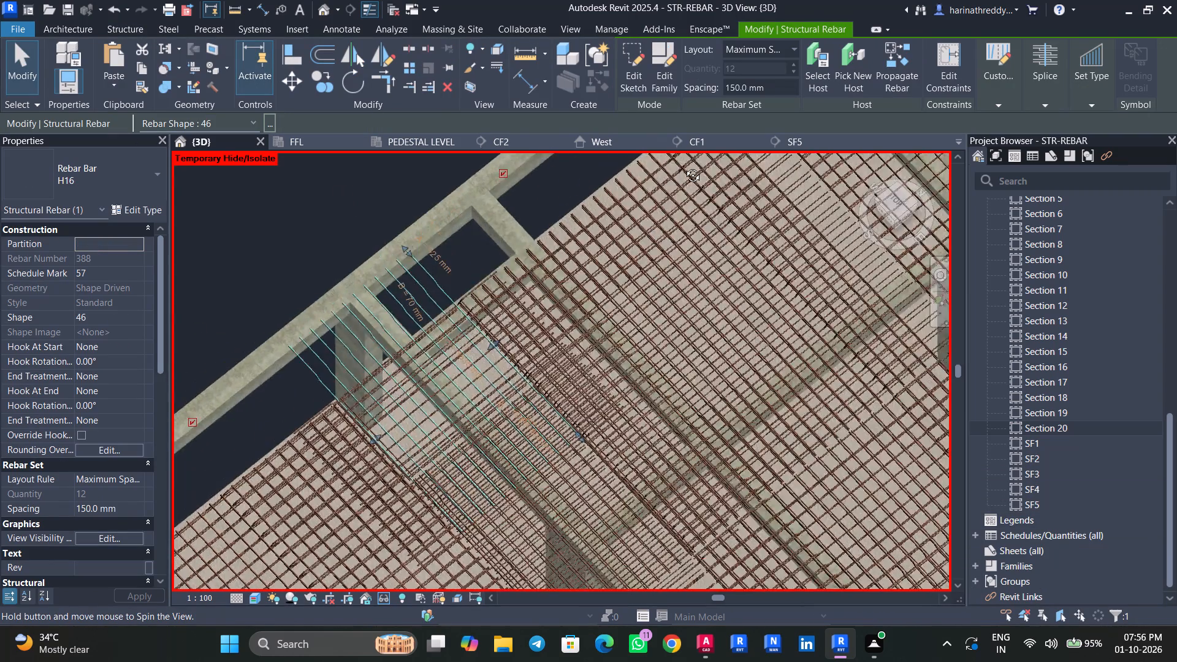
pyautogui.keyDown('shift'); pyautogui.moveTo(684, 166); pyautogui.dragTo(749, 76, button='middle'); pyautogui.keyUp('shift')
pyautogui.keyDown('shift'); pyautogui.moveTo(511, 430); pyautogui.dragTo(573, 343, button='middle'); pyautogui.keyUp('shift')
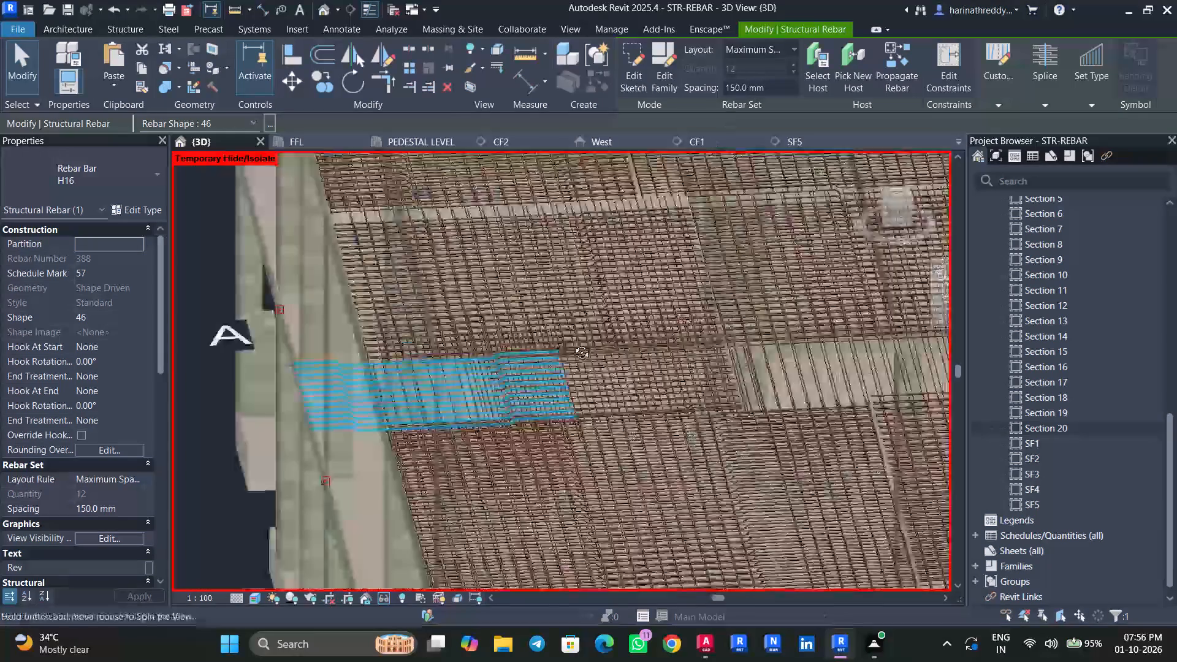
pyautogui.keyDown('shift'); pyautogui.moveTo(573, 343); pyautogui.dragTo(517, 333, button='middle'); pyautogui.keyUp('shift')
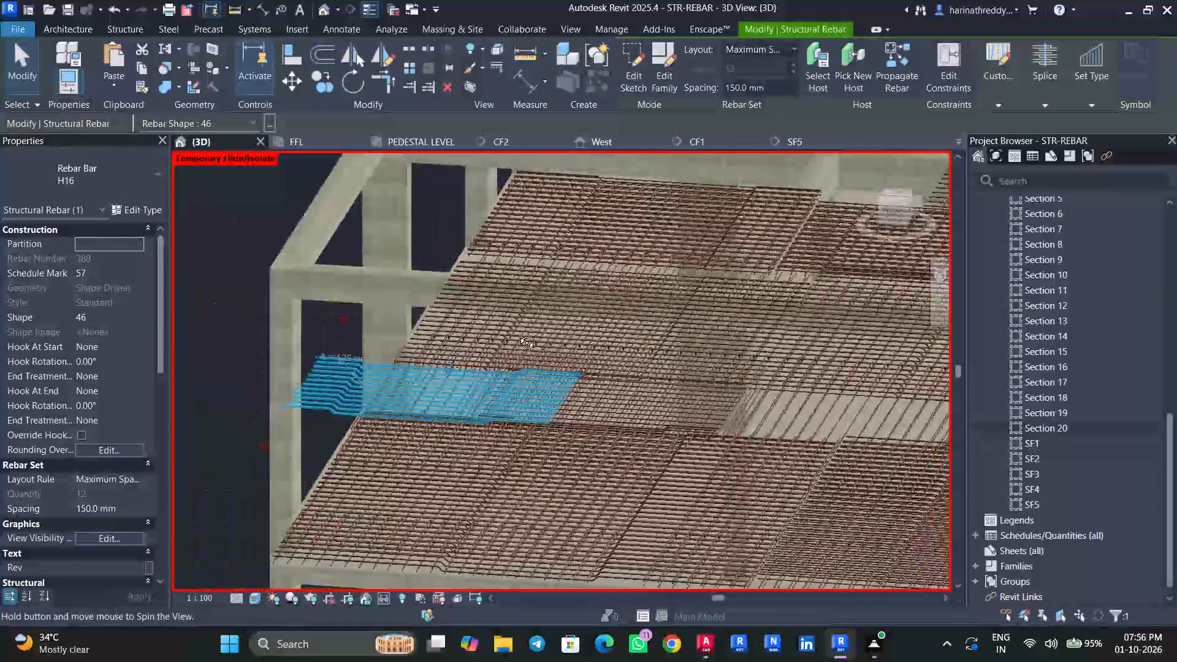
pyautogui.keyDown('shift'); pyautogui.moveTo(517, 333); pyautogui.dragTo(550, 433, button='middle'); pyautogui.keyUp('shift')
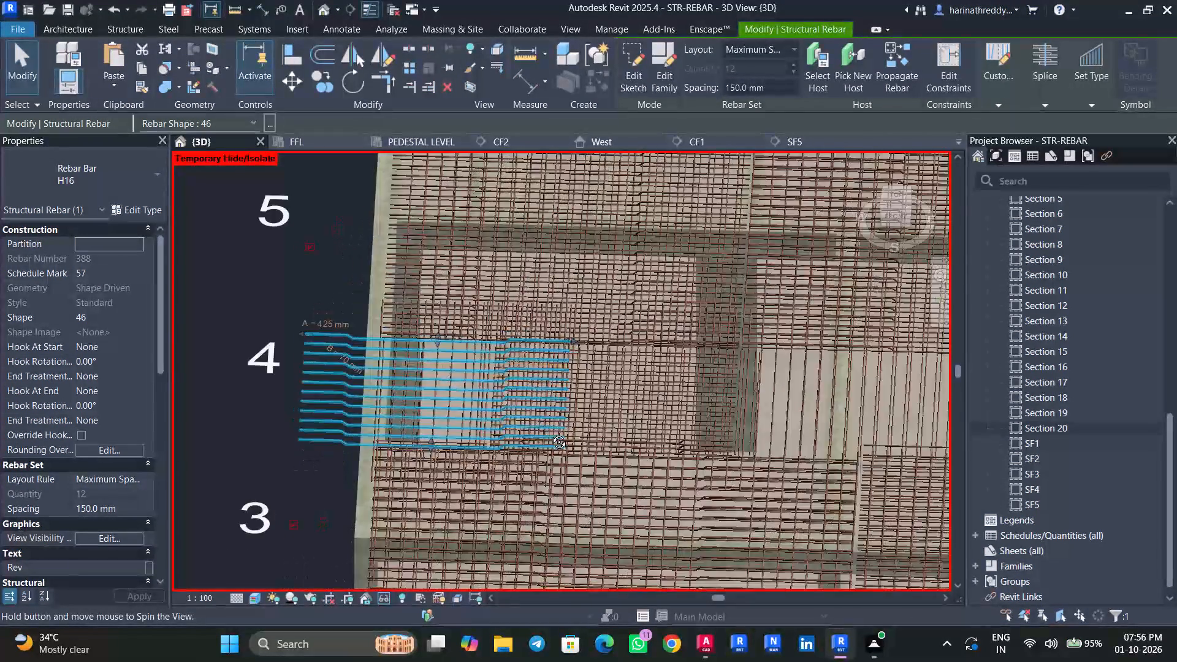
pyautogui.keyDown('shift'); pyautogui.moveTo(550, 433); pyautogui.dragTo(628, 405, button='middle'); pyautogui.keyUp('shift')
pyautogui.keyDown('shift'); pyautogui.moveTo(624, 410); pyautogui.dragTo(570, 430, button='middle'); pyautogui.keyUp('shift')
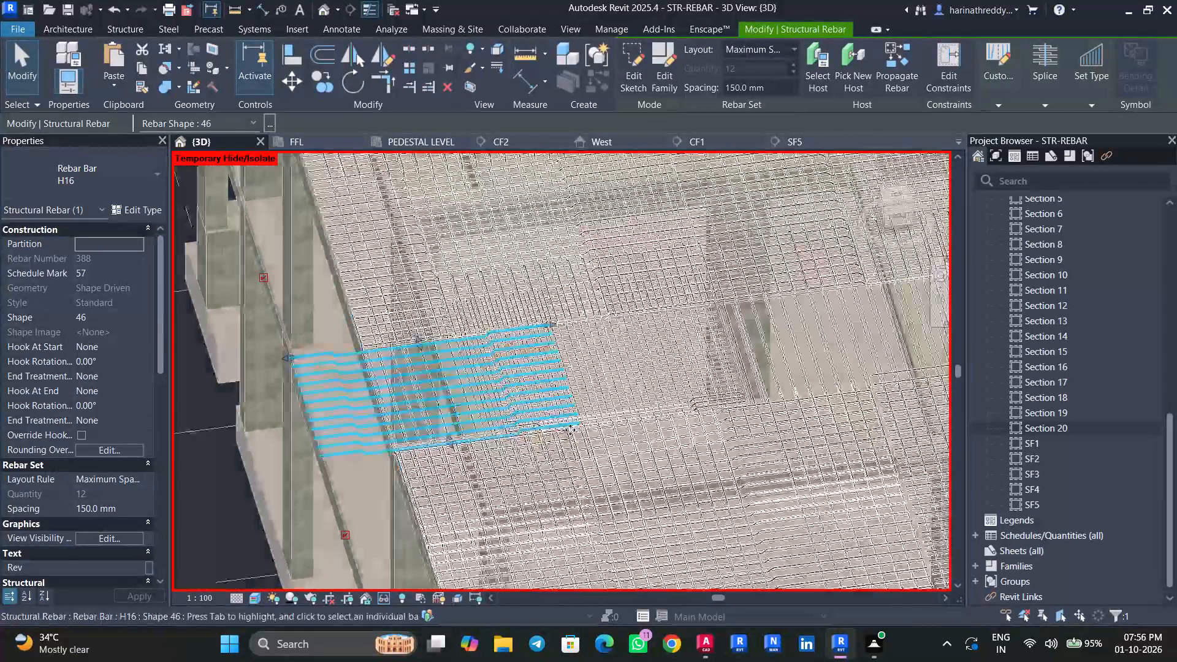
pyautogui.keyDown('shift'); pyautogui.moveTo(570, 440); pyautogui.dragTo(546, 503, button='middle'); pyautogui.keyUp('shift')
pyautogui.moveTo(557, 484); pyautogui.dragTo(202, 476, button='middle')
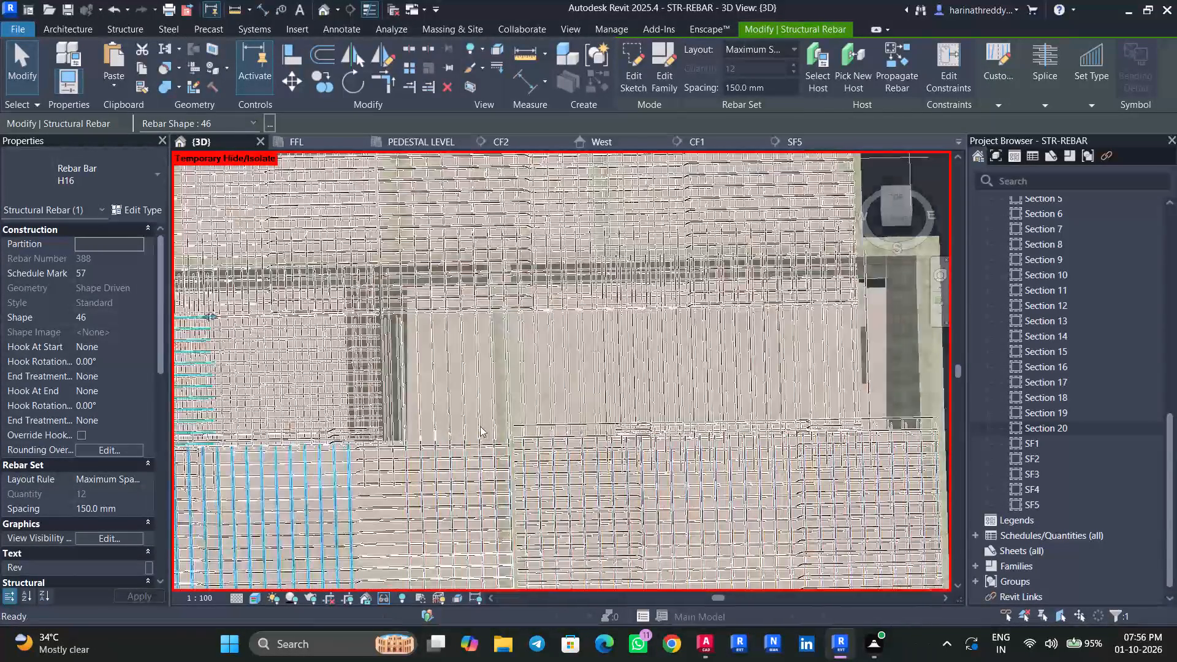
pyautogui.keyDown('shift'); pyautogui.moveTo(568, 384); pyautogui.dragTo(561, 514, button='middle'); pyautogui.keyUp('shift')
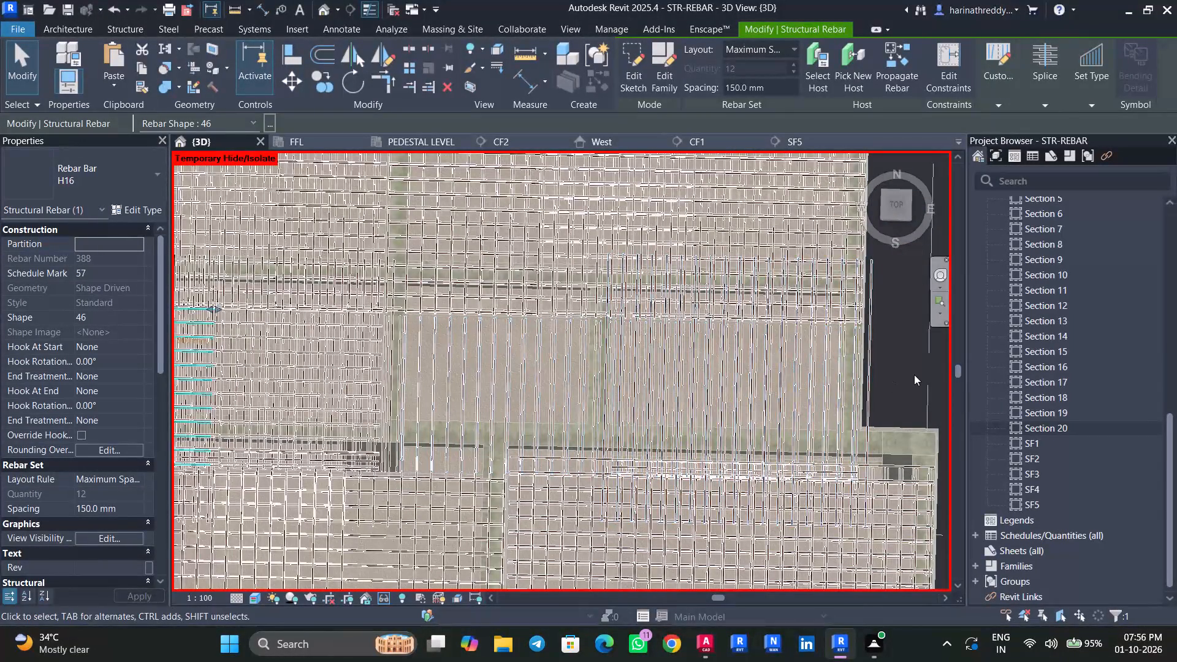
# Inspect the H12 bars in the partly reinforced bay and the H16 set along the front slab edge.
pyautogui.click(630, 363)
pyautogui.press('Escape')
pyautogui.press('Escape')
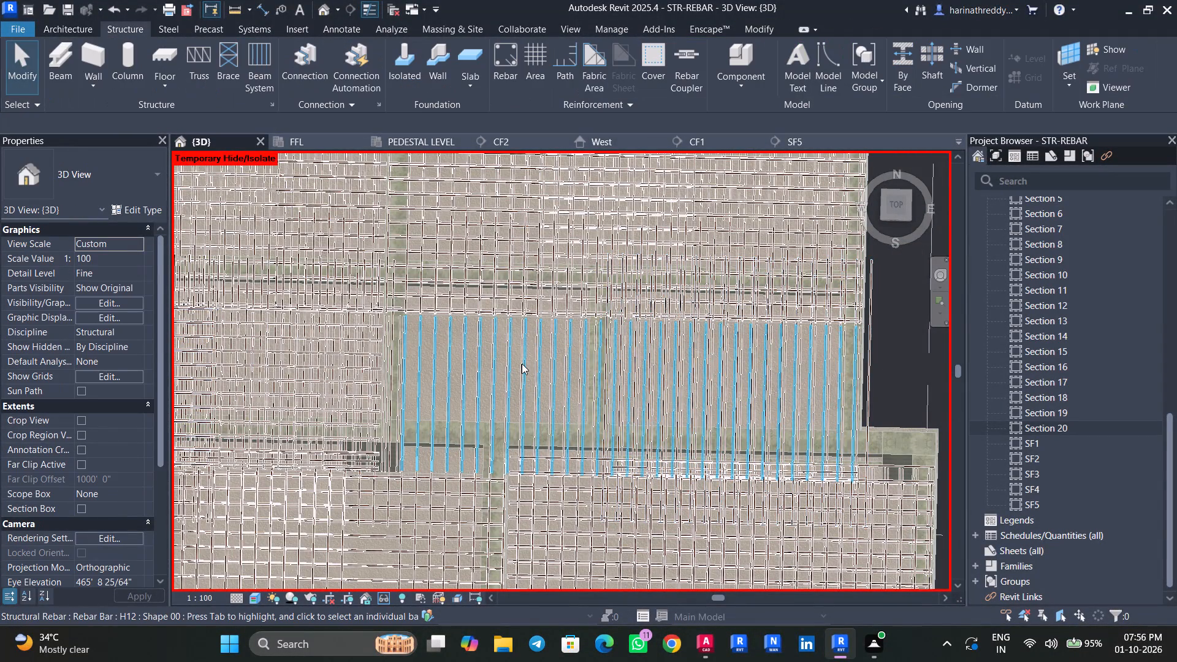
pyautogui.click(522, 363)
pyautogui.press('Escape')
pyautogui.keyDown('shift'); pyautogui.moveTo(586, 410); pyautogui.dragTo(610, 246, button='middle'); pyautogui.keyUp('shift')
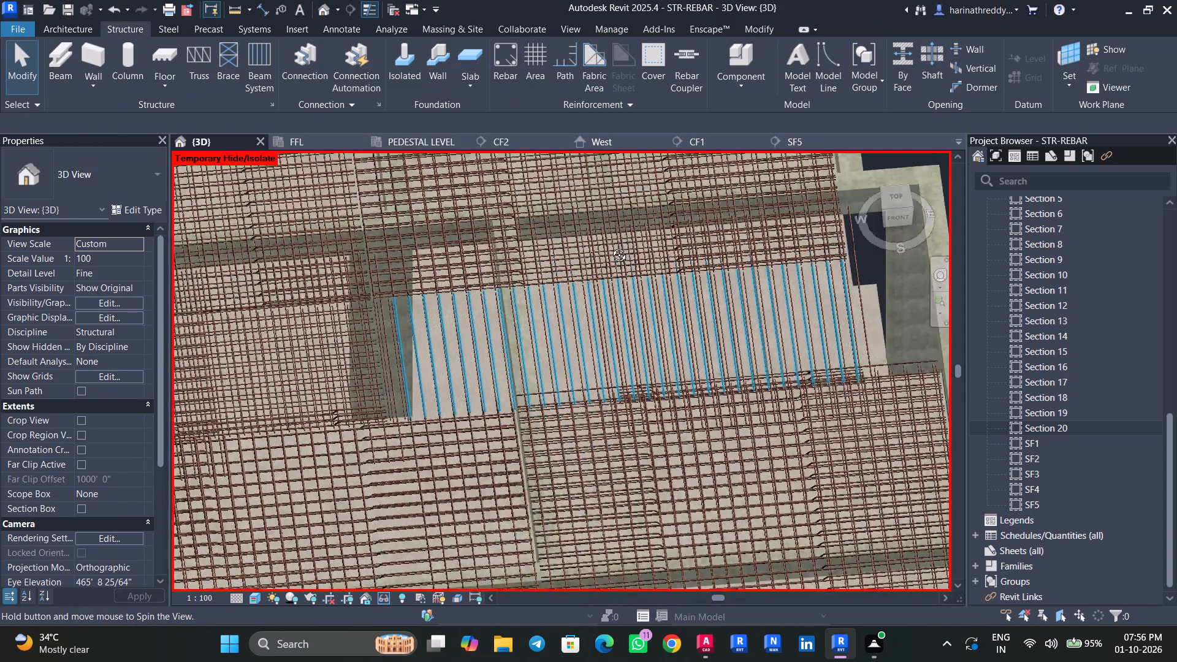
pyautogui.keyDown('shift'); pyautogui.moveTo(610, 246); pyautogui.dragTo(670, 129, button='middle'); pyautogui.keyUp('shift')
pyautogui.keyDown('shift'); pyautogui.scroll(1, 670, 129); pyautogui.keyUp('shift')
pyautogui.scroll(5, 485, 434)
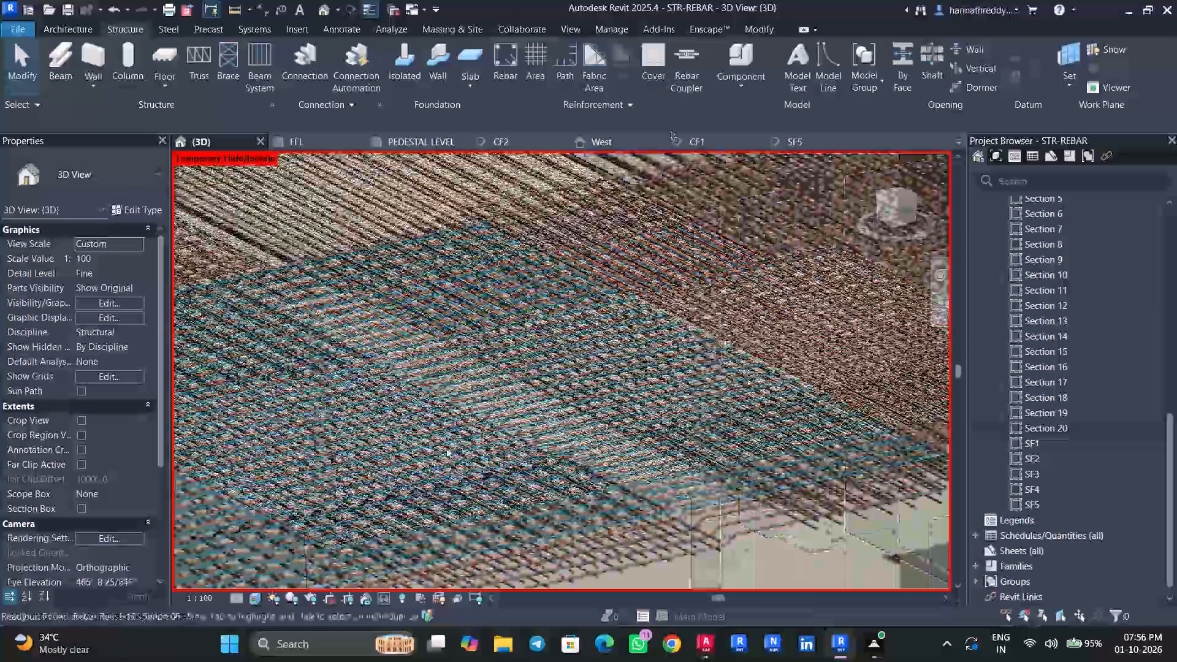
pyautogui.keyDown('shift'); pyautogui.moveTo(409, 442); pyautogui.dragTo(395, 411, button='middle'); pyautogui.keyUp('shift')
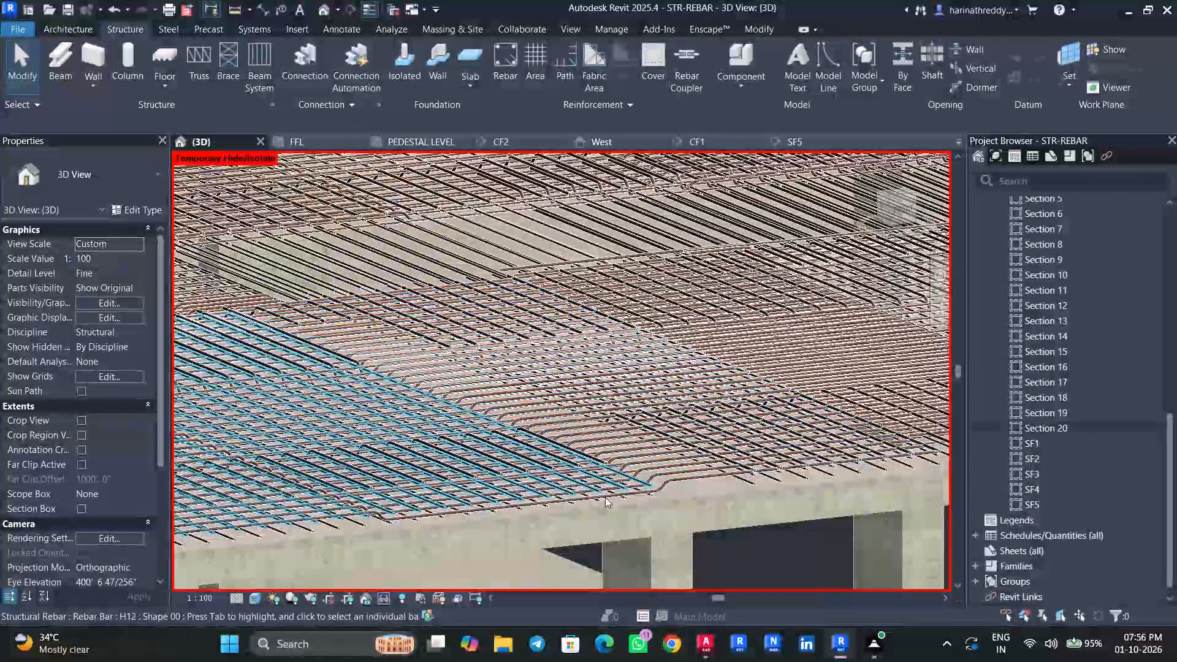
pyautogui.press('Escape')
pyautogui.click(671, 482)
pyautogui.keyDown('shift'); pyautogui.moveTo(750, 499); pyautogui.dragTo(666, 498, button='middle'); pyautogui.keyUp('shift')
pyautogui.scroll(-5, 602, 509)
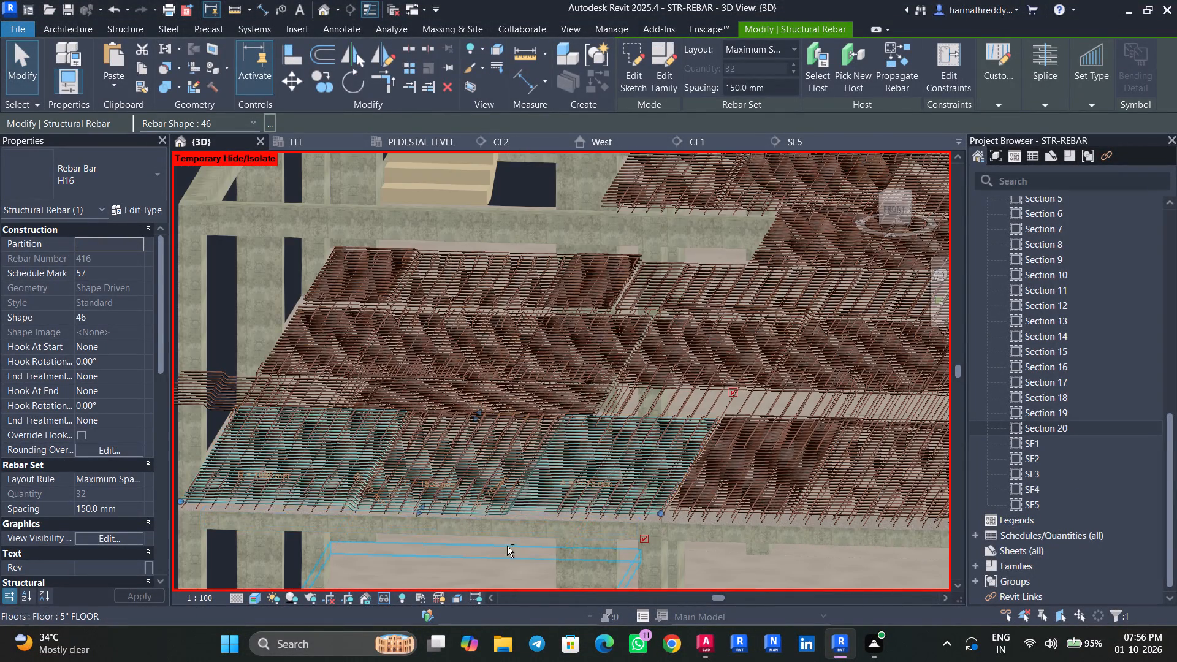
pyautogui.keyDown('shift'); pyautogui.moveTo(507, 546); pyautogui.dragTo(558, 552, button='middle'); pyautogui.keyUp('shift')
pyautogui.press('Escape')
pyautogui.press('Escape')
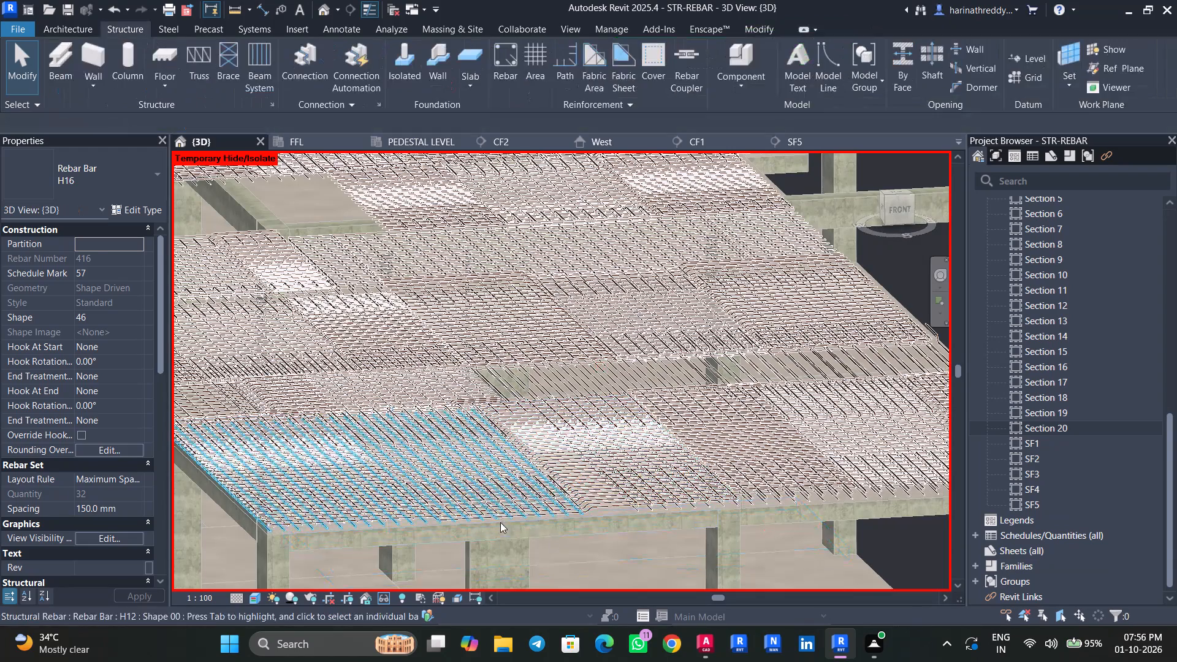
# Isolate the front 5" FFL floor slab and its reinforcement with a section box.
pyautogui.scroll(4, 452, 522)
pyautogui.click(448, 528)
pyautogui.scroll(-8, 448, 528)
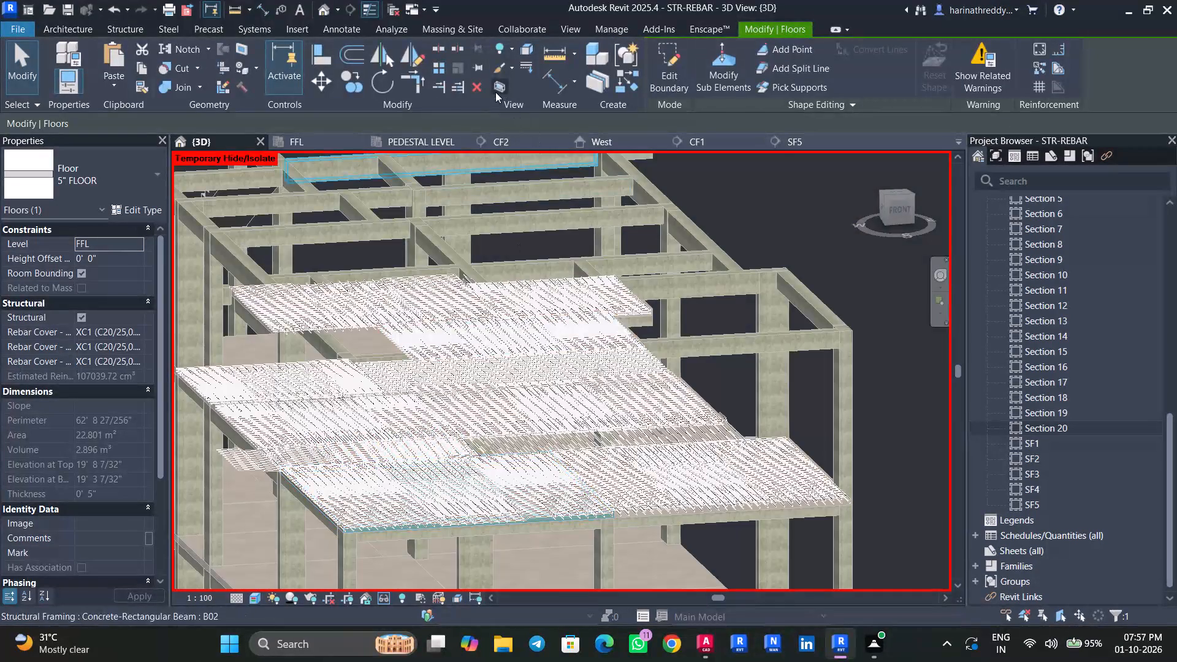
pyautogui.click(495, 92)
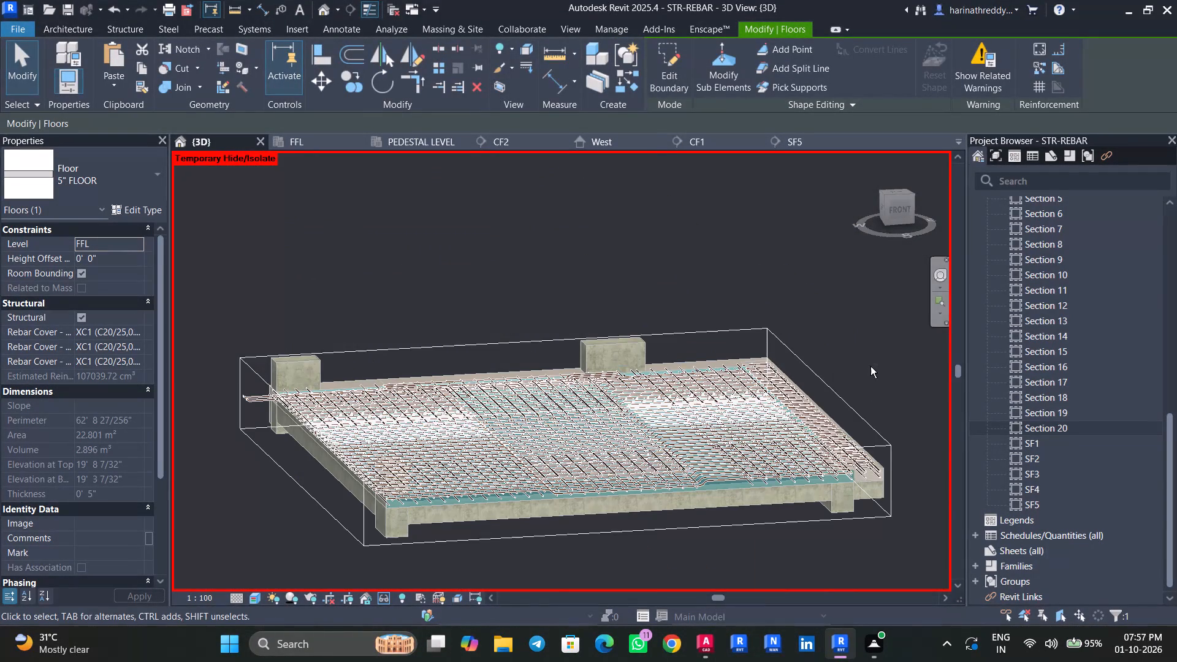
# Extend the isolated slab's straight H12 set across the strip it leaves uncovered, giving 26 bars at 150 mm spacing.
pyautogui.keyDown('shift'); pyautogui.moveTo(871, 367); pyautogui.dragTo(886, 459, button='middle'); pyautogui.keyUp('shift')
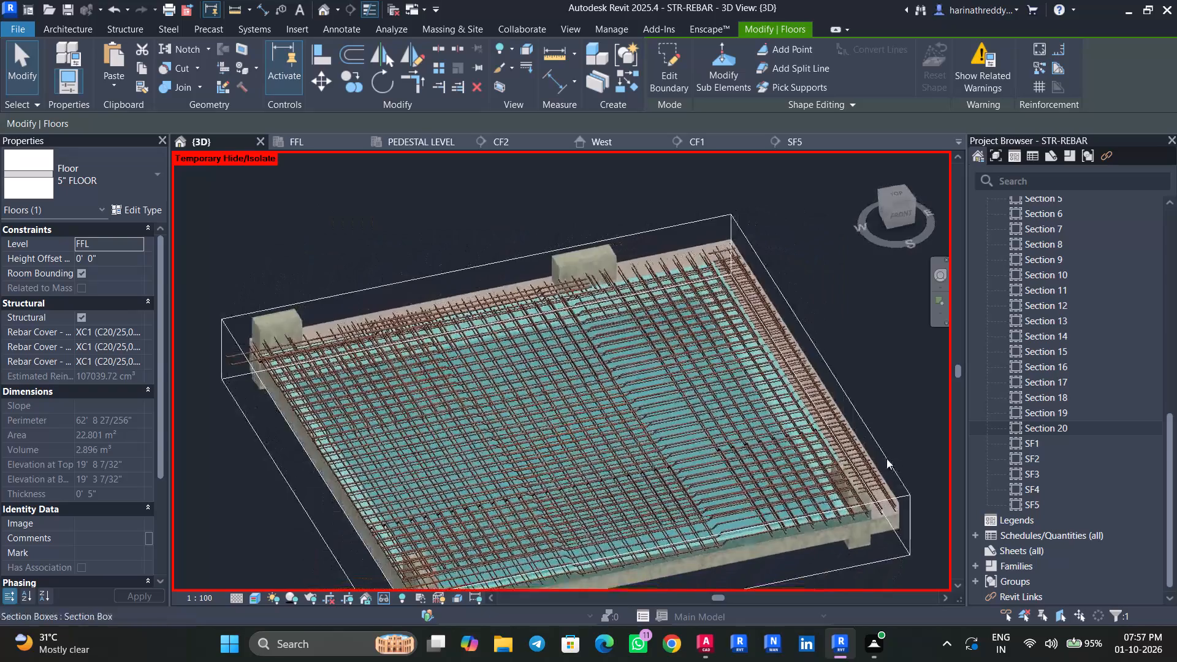
pyautogui.scroll(6, 709, 434)
pyautogui.keyDown('shift'); pyautogui.moveTo(668, 465); pyautogui.dragTo(636, 390, button='middle'); pyautogui.keyUp('shift')
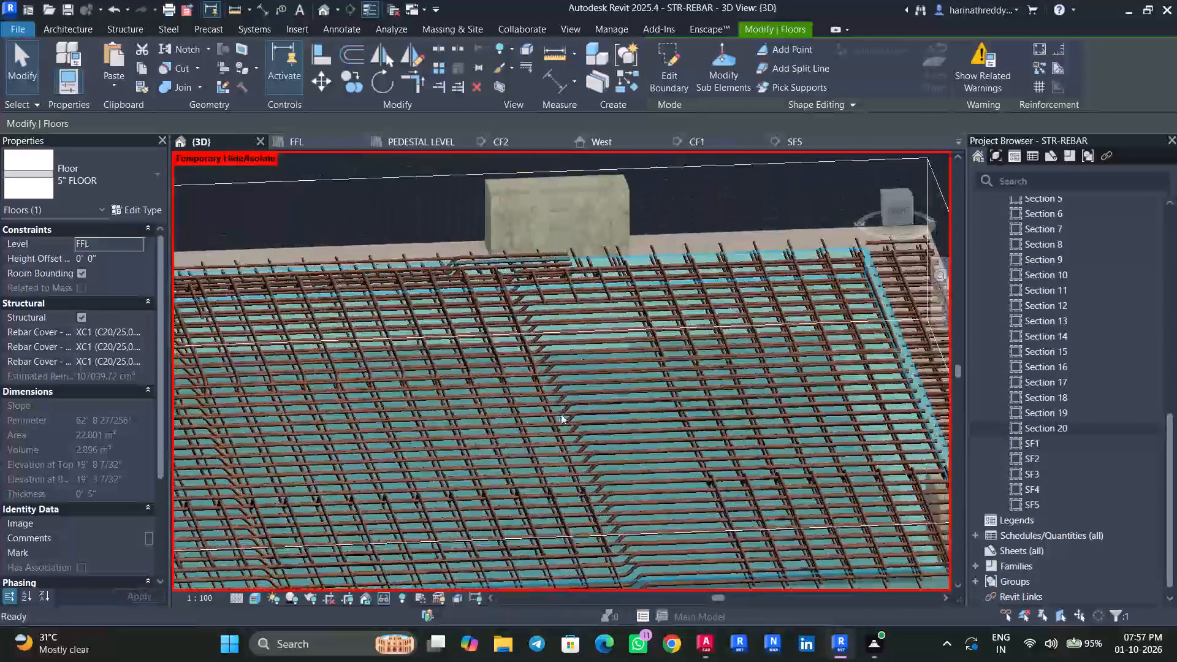
pyautogui.moveTo(512, 417); pyautogui.dragTo(694, 355, button='middle')
pyautogui.keyDown('shift'); pyautogui.moveTo(598, 406); pyautogui.dragTo(714, 422, button='middle'); pyautogui.keyUp('shift')
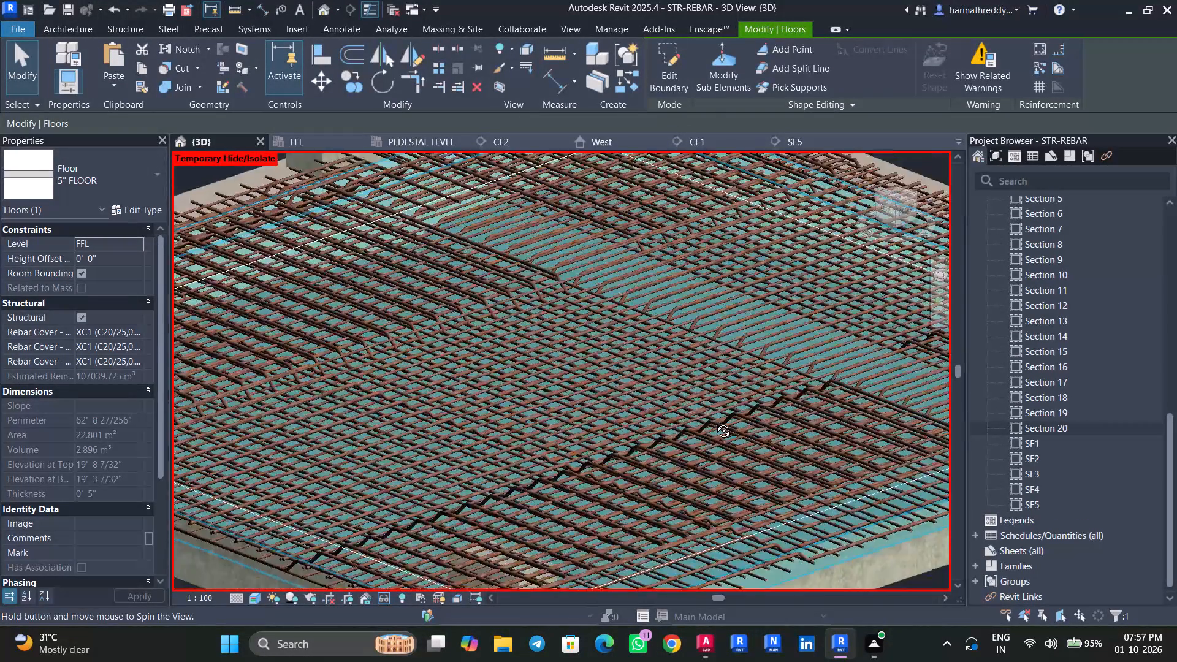
pyautogui.keyDown('shift'); pyautogui.moveTo(714, 422); pyautogui.dragTo(849, 452, button='middle'); pyautogui.keyUp('shift')
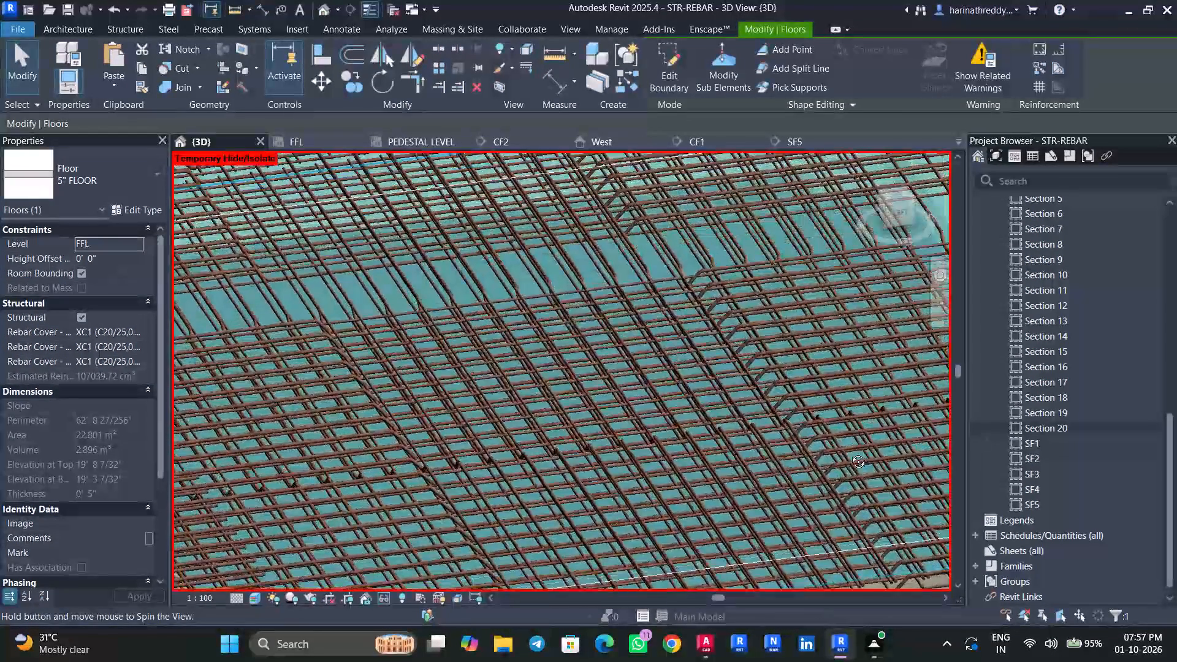
pyautogui.keyDown('shift'); pyautogui.moveTo(849, 452); pyautogui.dragTo(880, 502, button='middle'); pyautogui.keyUp('shift')
pyautogui.scroll(-4, 588, 338)
pyautogui.moveTo(568, 337); pyautogui.dragTo(595, 448, button='middle')
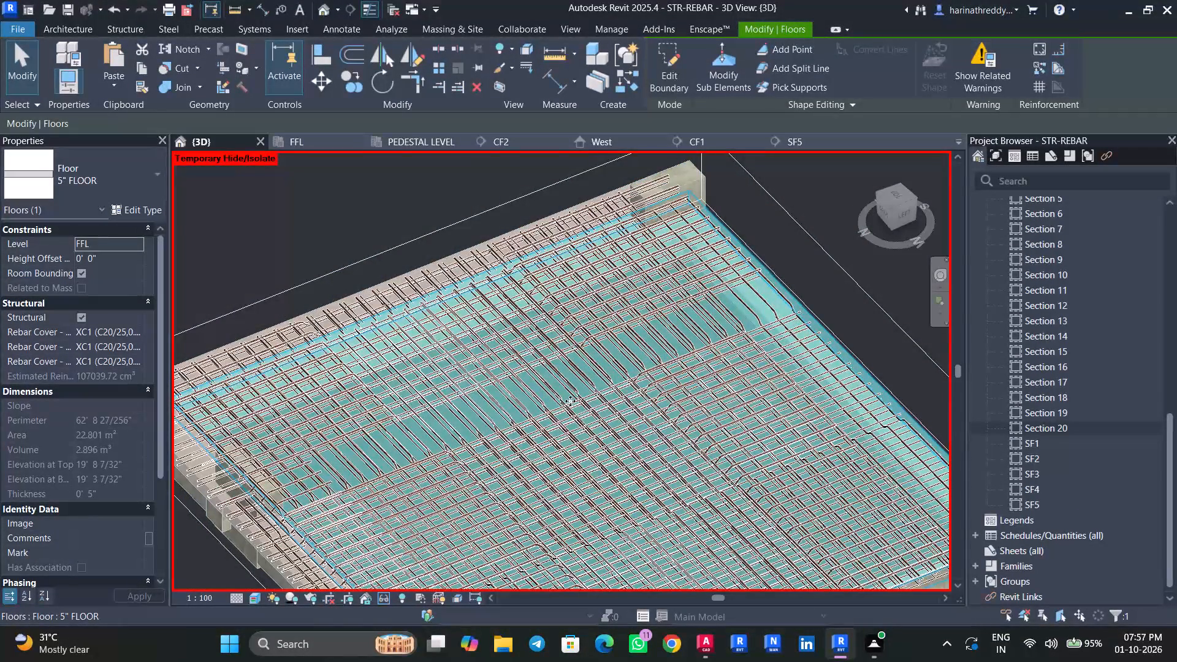
pyautogui.press('Escape')
pyautogui.press('Escape')
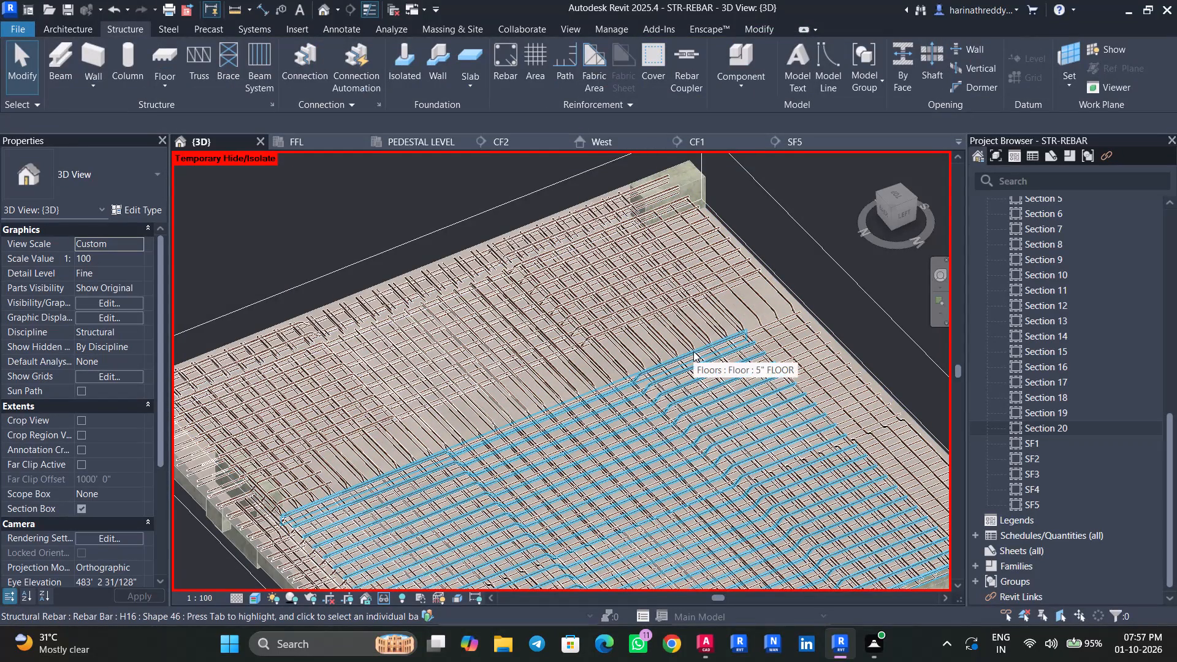
pyautogui.press('Escape')
pyautogui.click(773, 325)
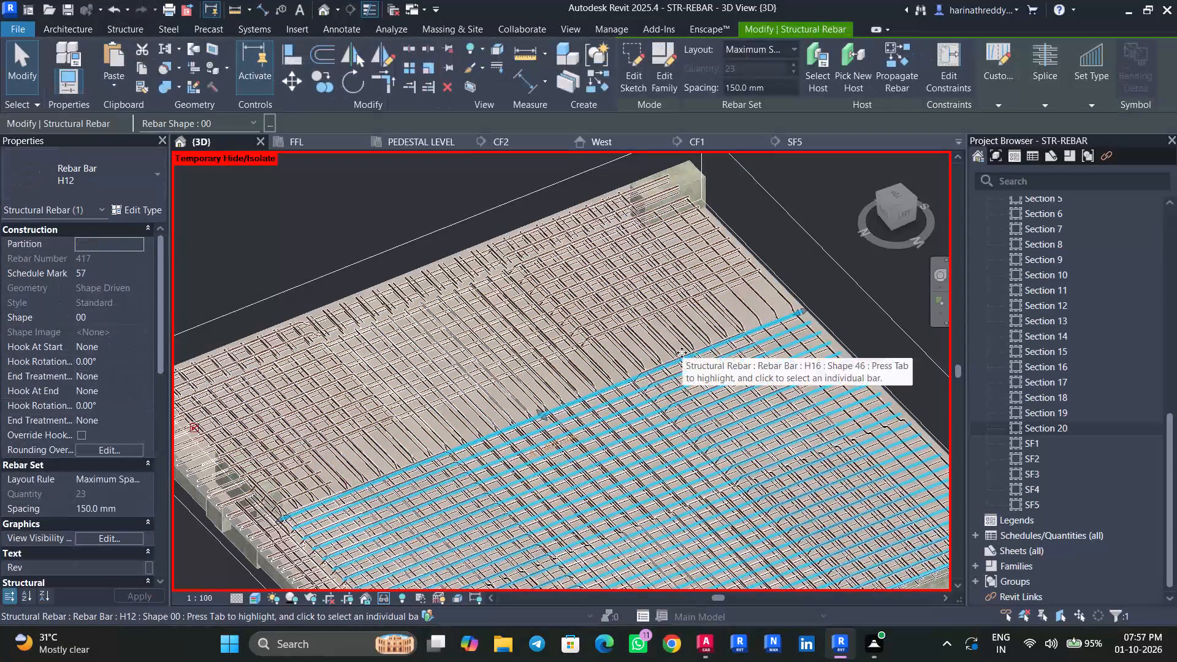
pyautogui.moveTo(537, 407); pyautogui.dragTo(502, 373)
pyautogui.scroll(11, 501, 378)
pyautogui.moveTo(500, 362); pyautogui.dragTo(524, 400)
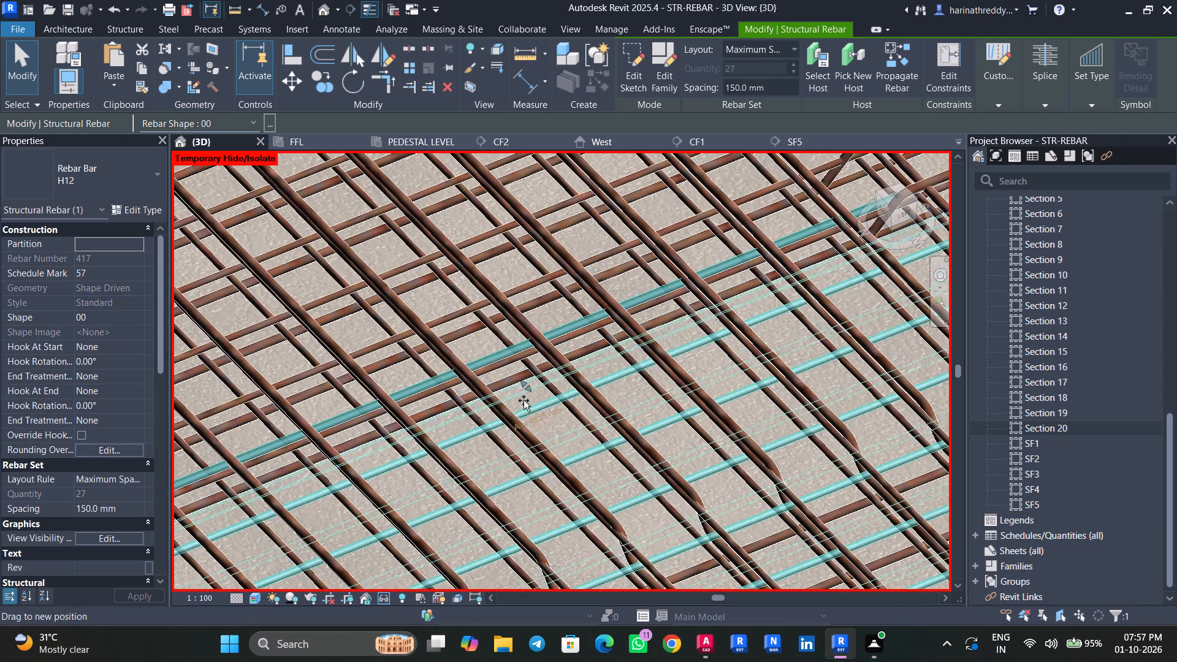
pyautogui.moveTo(524, 400); pyautogui.dragTo(529, 408)
pyautogui.scroll(-10, 529, 409)
pyautogui.press('Escape')
pyautogui.press('Escape')
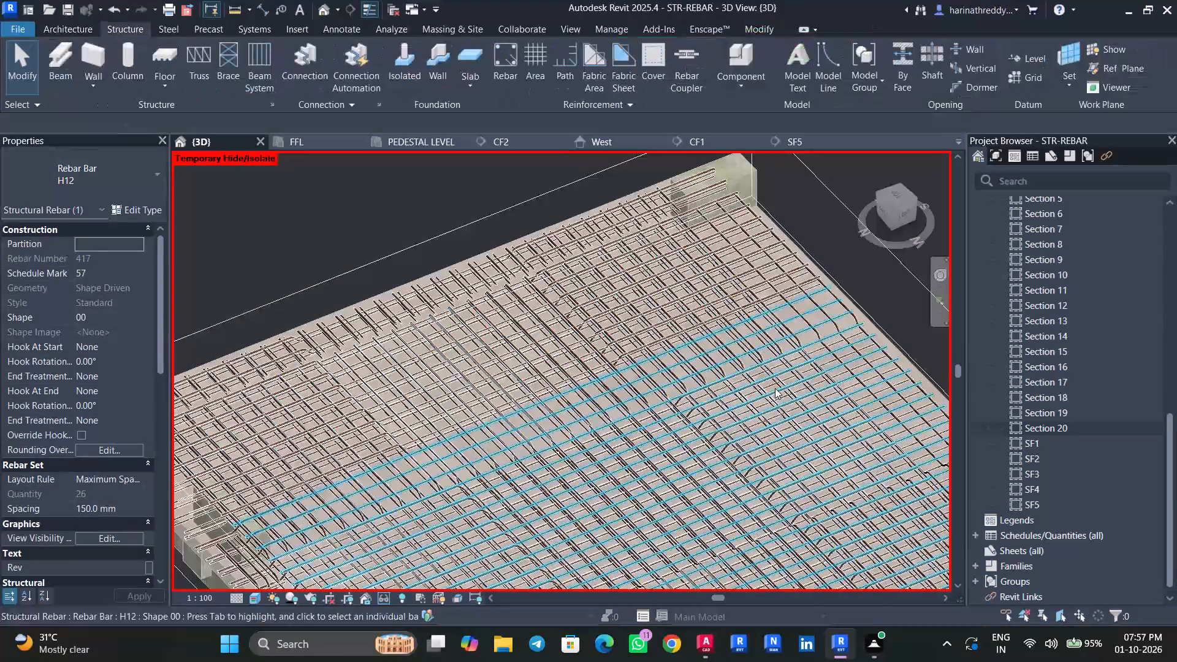
# Extend the isolated slab's Shape 46 H16 set across the same strip to about 25 bars at 150 mm spacing.
pyautogui.click(733, 405)
pyautogui.scroll(3, 525, 452)
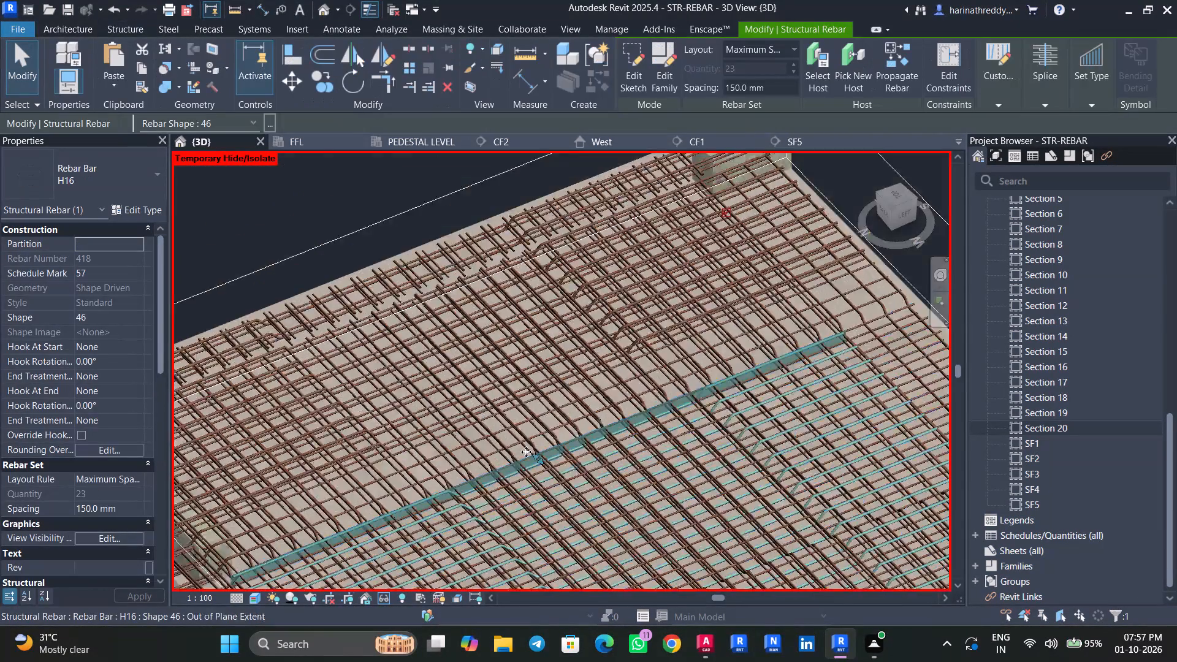
pyautogui.scroll(1, 526, 452)
pyautogui.moveTo(537, 458); pyautogui.dragTo(495, 403)
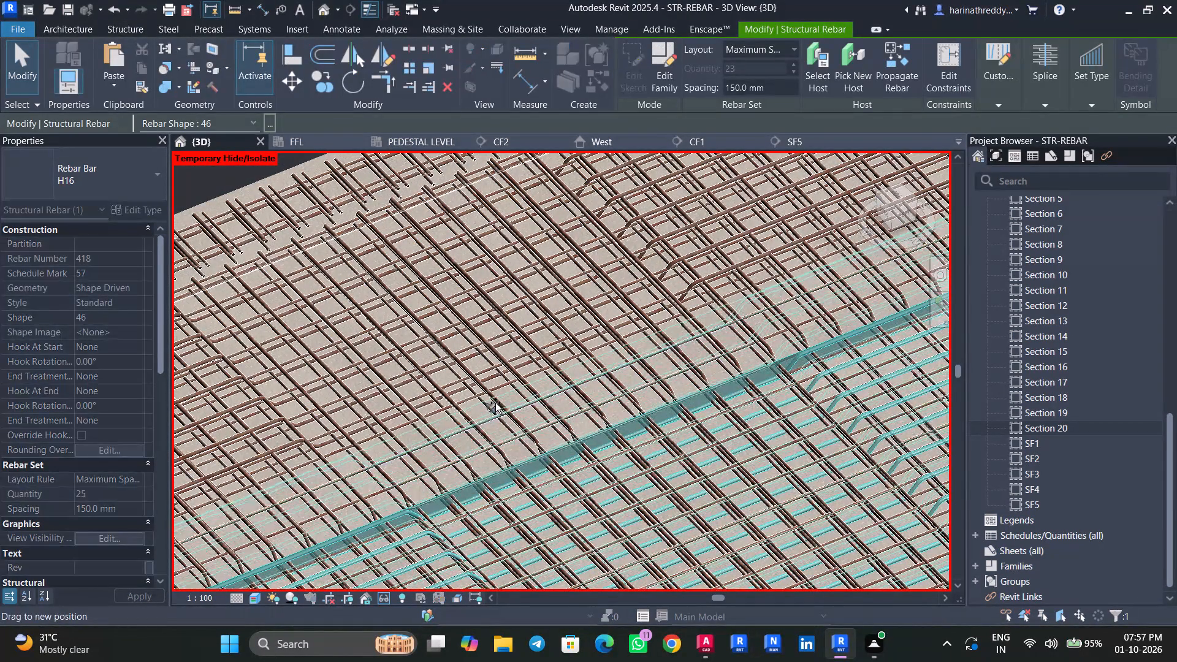
pyautogui.moveTo(495, 403); pyautogui.dragTo(493, 399)
pyautogui.scroll(-4, 493, 399)
pyautogui.press('Escape')
pyautogui.press('Escape')
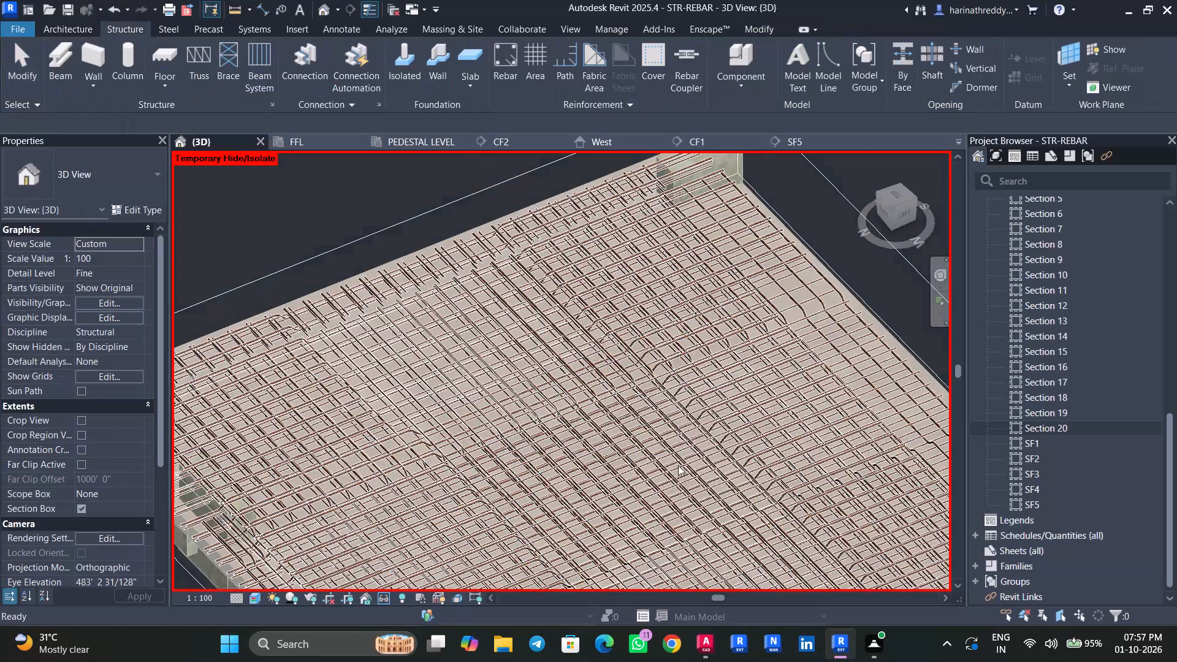
# Check the extended H12 and H16 coverage of the isolated slab from all sides.
pyautogui.scroll(-4, 701, 475)
pyautogui.keyDown('shift'); pyautogui.moveTo(679, 501); pyautogui.dragTo(747, 563, button='middle'); pyautogui.keyUp('shift')
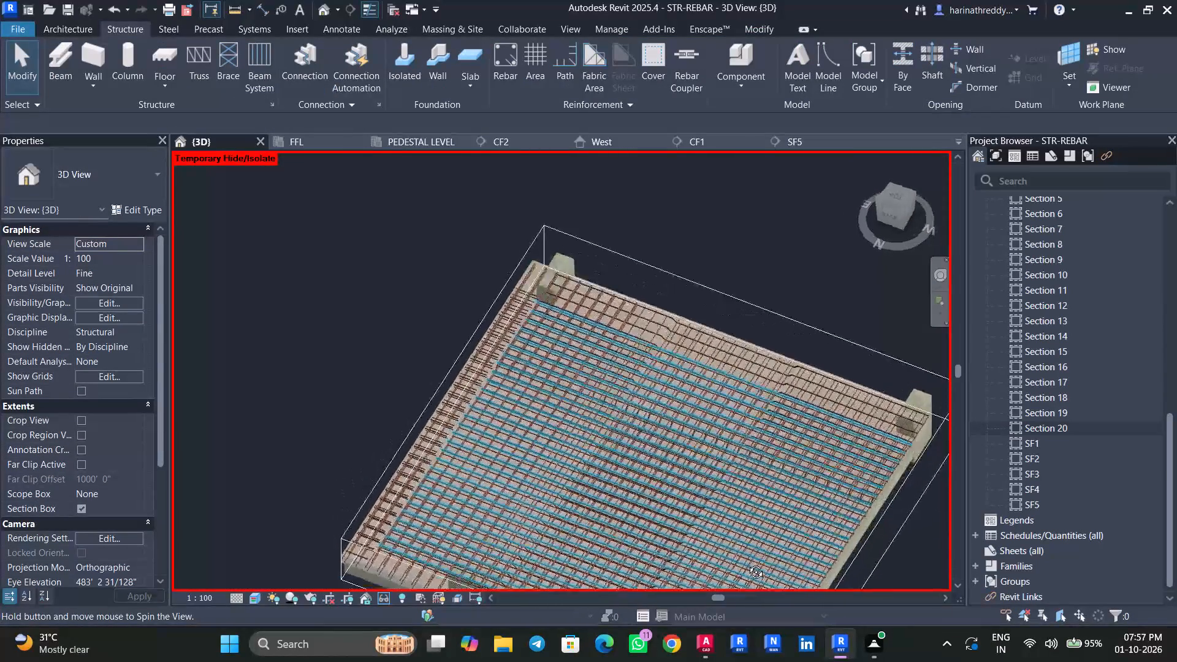
pyautogui.keyDown('shift'); pyautogui.moveTo(747, 563); pyautogui.dragTo(630, 601, button='middle'); pyautogui.keyUp('shift')
pyautogui.scroll(5, 801, 436)
pyautogui.click(856, 420)
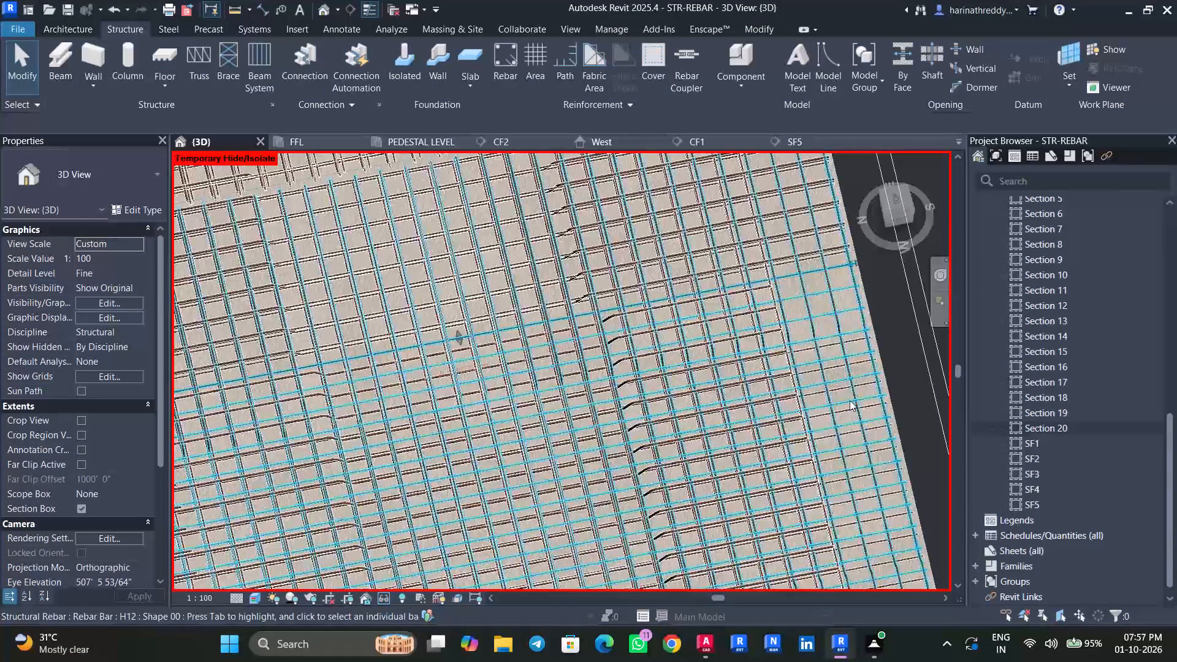
pyautogui.press('Escape')
pyautogui.press('Escape')
pyautogui.scroll(-5, 748, 244)
pyautogui.scroll(-3, 733, 297)
pyautogui.keyDown('shift'); pyautogui.moveTo(700, 451); pyautogui.dragTo(772, 365, button='middle'); pyautogui.keyUp('shift')
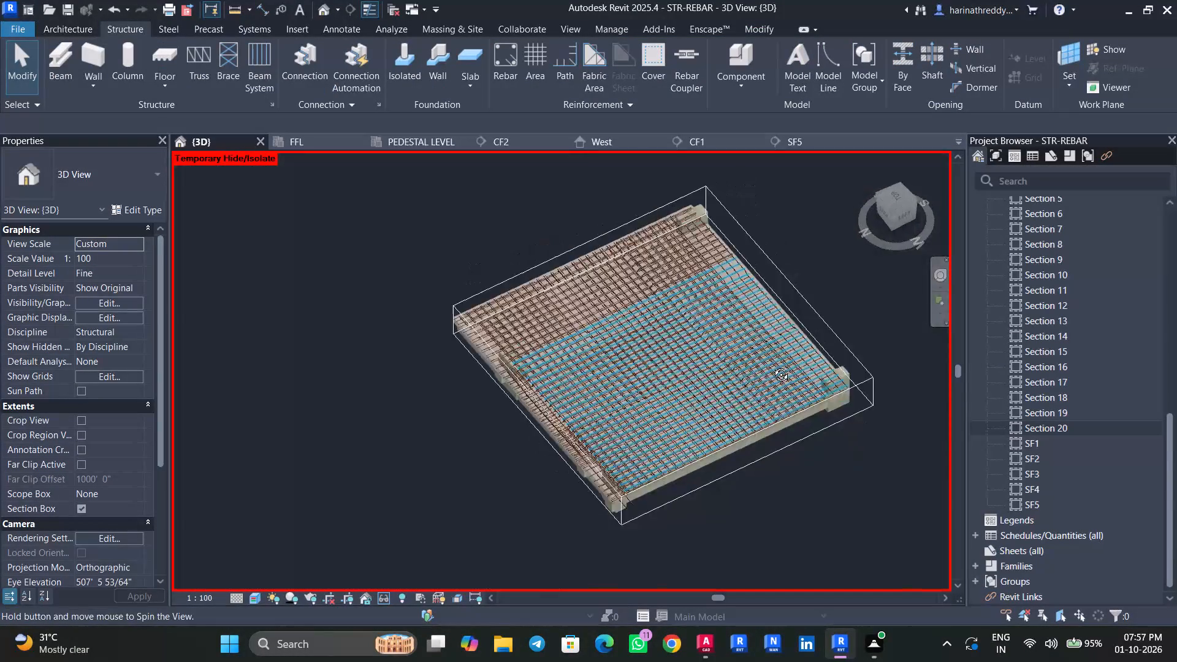
pyautogui.keyDown('shift'); pyautogui.moveTo(772, 365); pyautogui.dragTo(861, 294, button='middle'); pyautogui.keyUp('shift')
pyautogui.scroll(3, 627, 313)
pyautogui.keyDown('shift'); pyautogui.scroll(1, 509, 383); pyautogui.keyUp('shift')
pyautogui.keyDown('shift'); pyautogui.moveTo(512, 383); pyautogui.dragTo(637, 348, button='middle'); pyautogui.keyUp('shift')
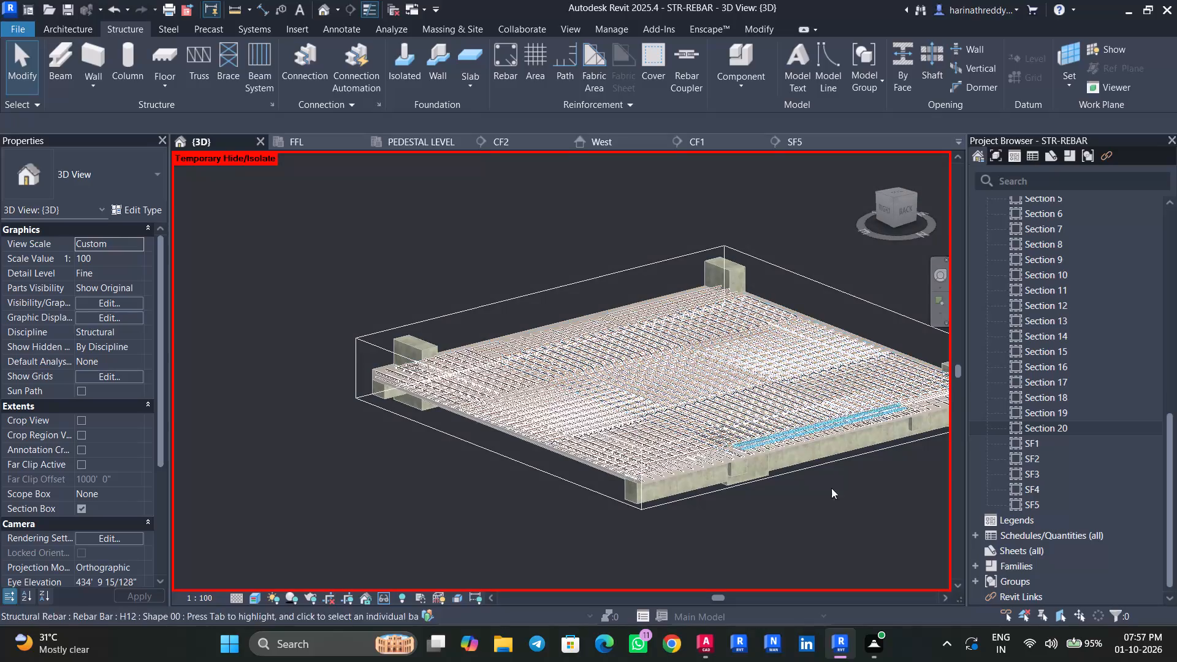
pyautogui.moveTo(834, 498); pyautogui.dragTo(690, 492, button='middle')
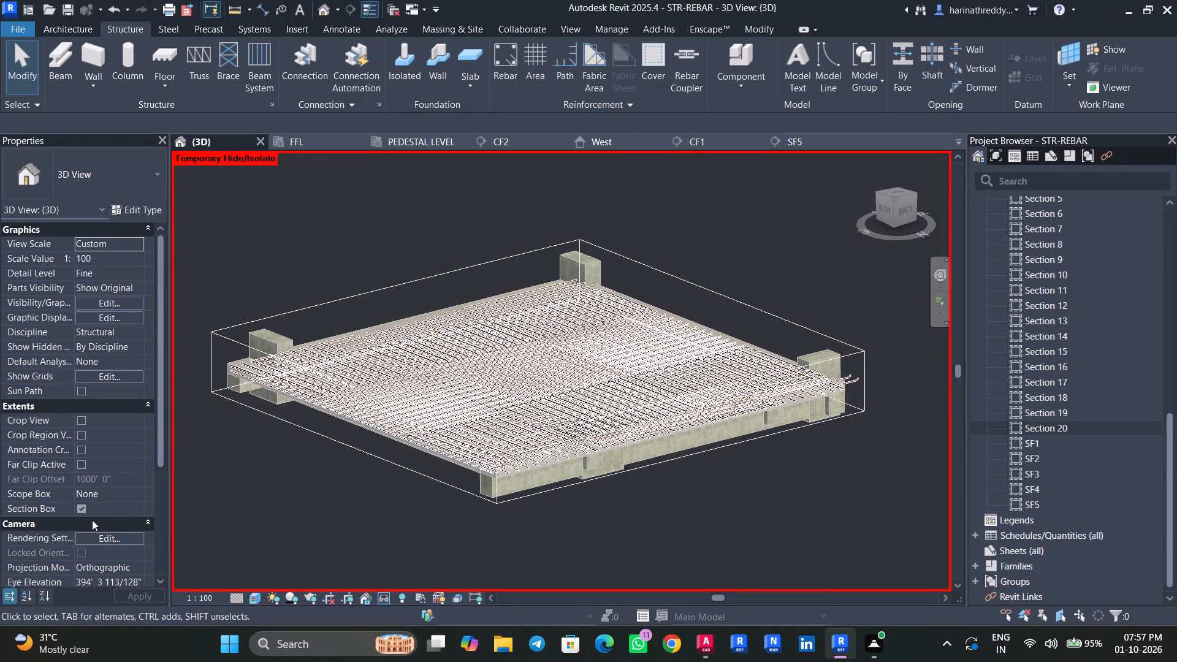
# Turn off the 3D view's section box and return to the full FFL floor reinforcement.
pyautogui.click(81, 508)
pyautogui.scroll(-2, 724, 508)
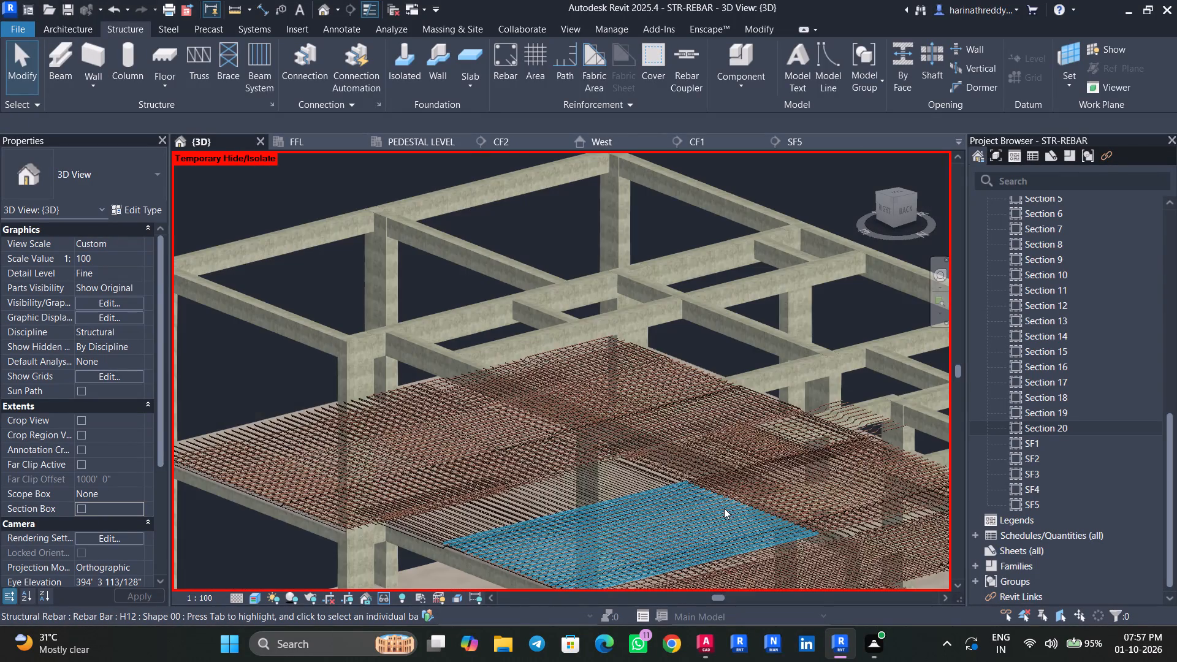
pyautogui.moveTo(400, 569); pyautogui.dragTo(330, 311, button='middle')
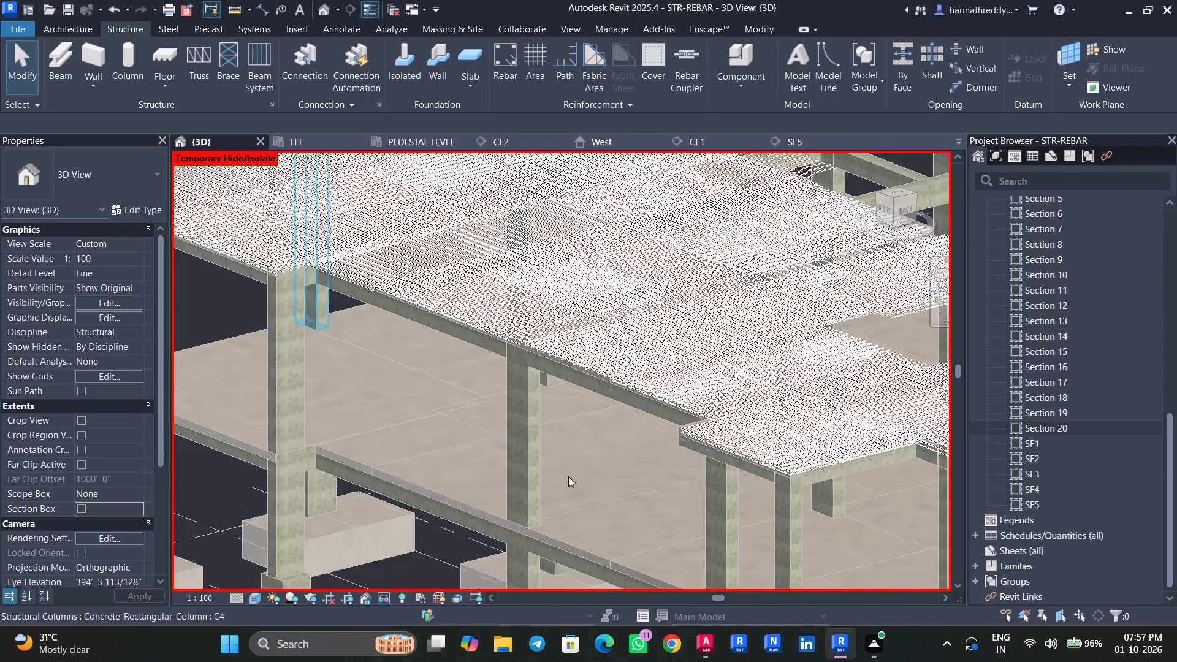
pyautogui.keyDown('shift'); pyautogui.moveTo(614, 476); pyautogui.dragTo(565, 563, button='middle'); pyautogui.keyUp('shift')
pyautogui.moveTo(524, 398); pyautogui.dragTo(659, 234, button='middle')
pyautogui.scroll(9, 524, 365)
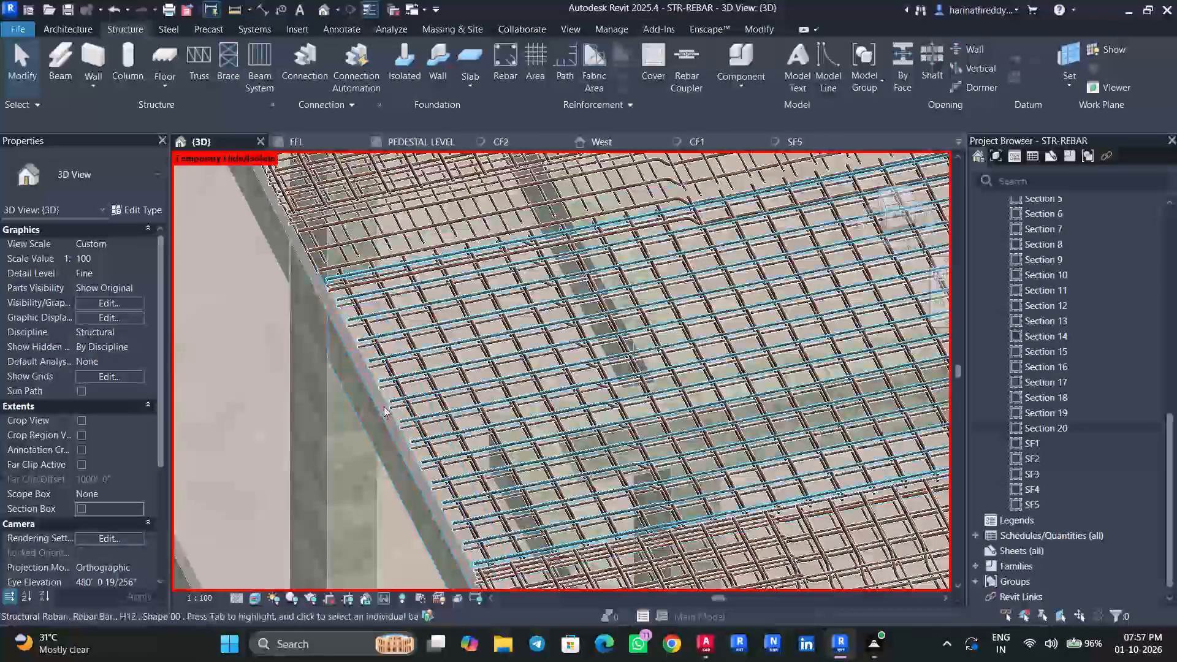
# Isolate the adjoining narrow 5" FFL slab in a section box and check its H16 and H12 bar coverage.
pyautogui.scroll(4, 385, 414)
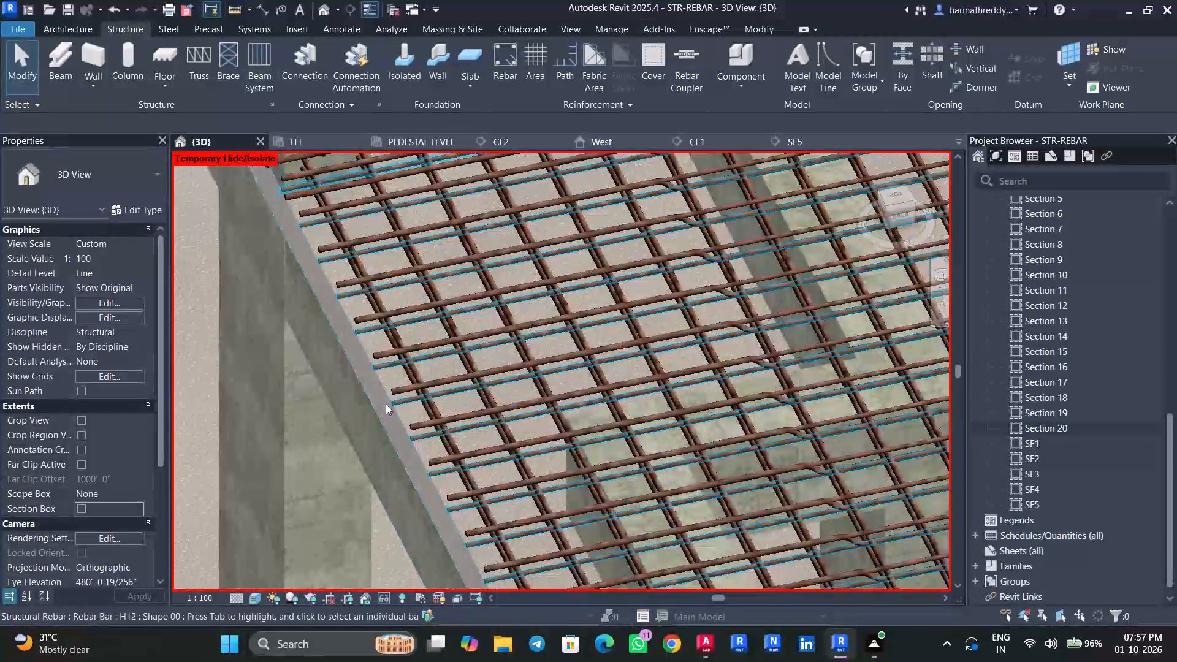
pyautogui.click(384, 413)
pyautogui.scroll(-9, 384, 413)
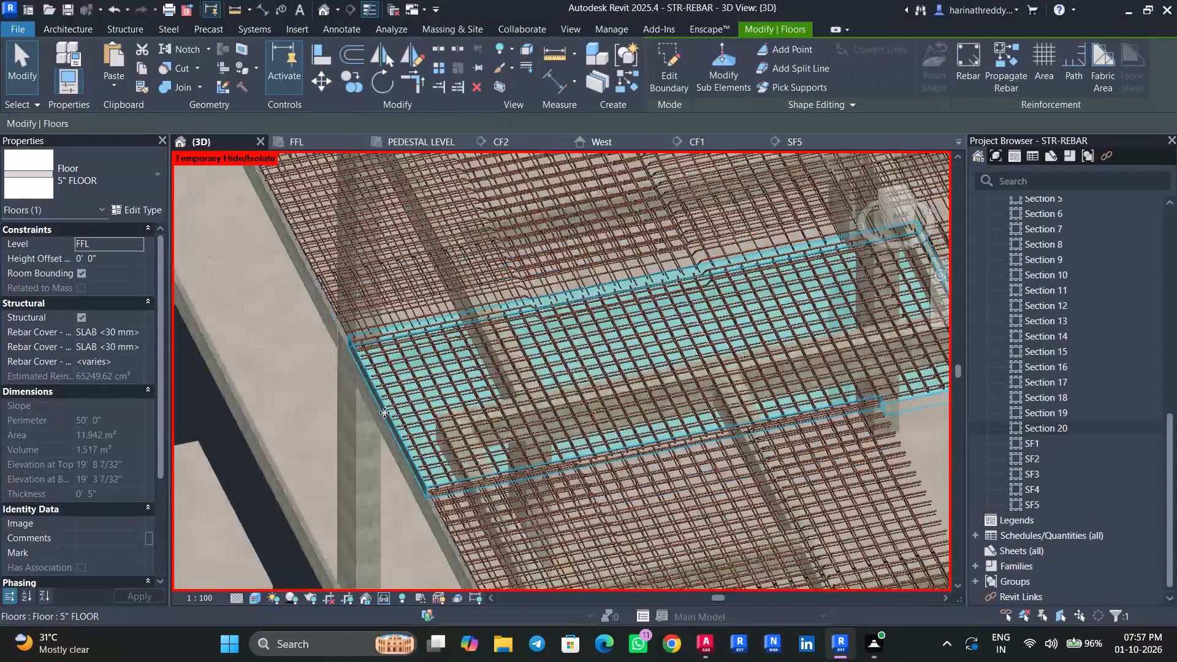
pyautogui.scroll(-3, 384, 413)
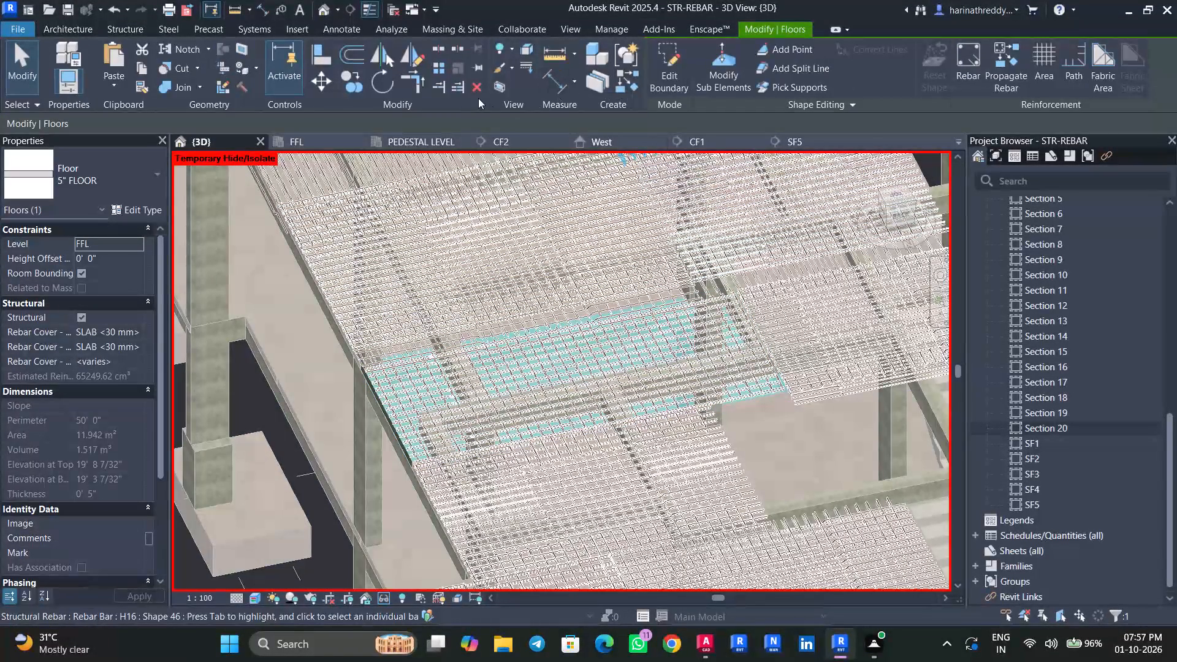
pyautogui.click(498, 90)
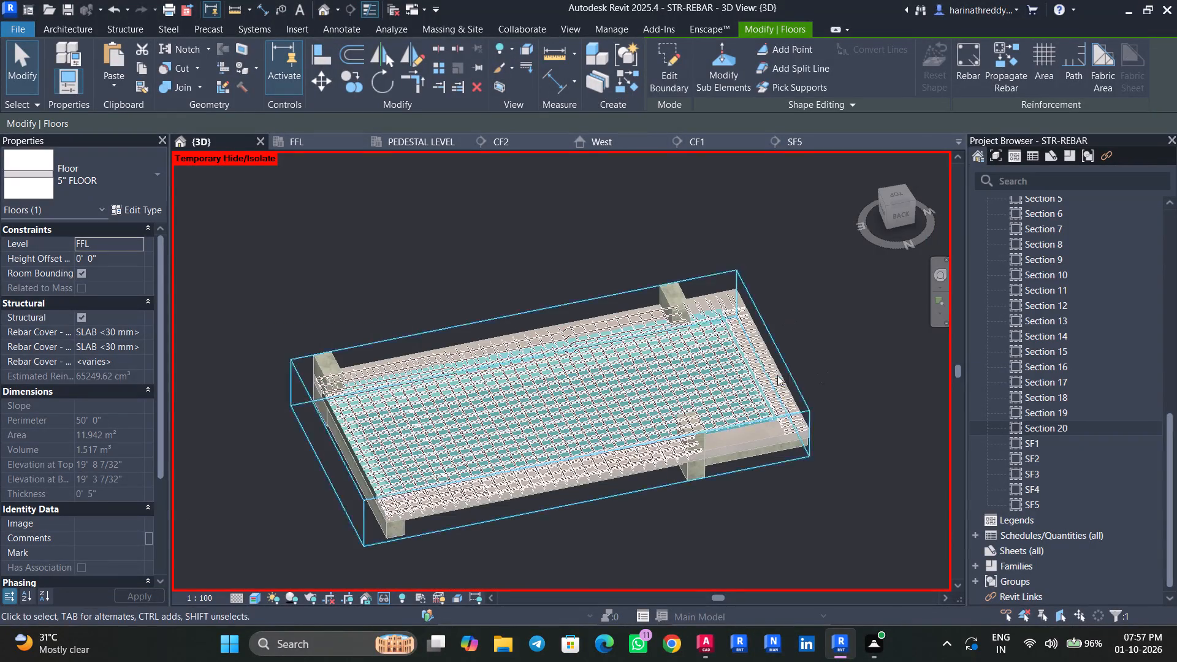
pyautogui.scroll(9, 771, 378)
pyautogui.moveTo(568, 421); pyautogui.dragTo(768, 291, button='middle')
pyautogui.scroll(-8, 749, 308)
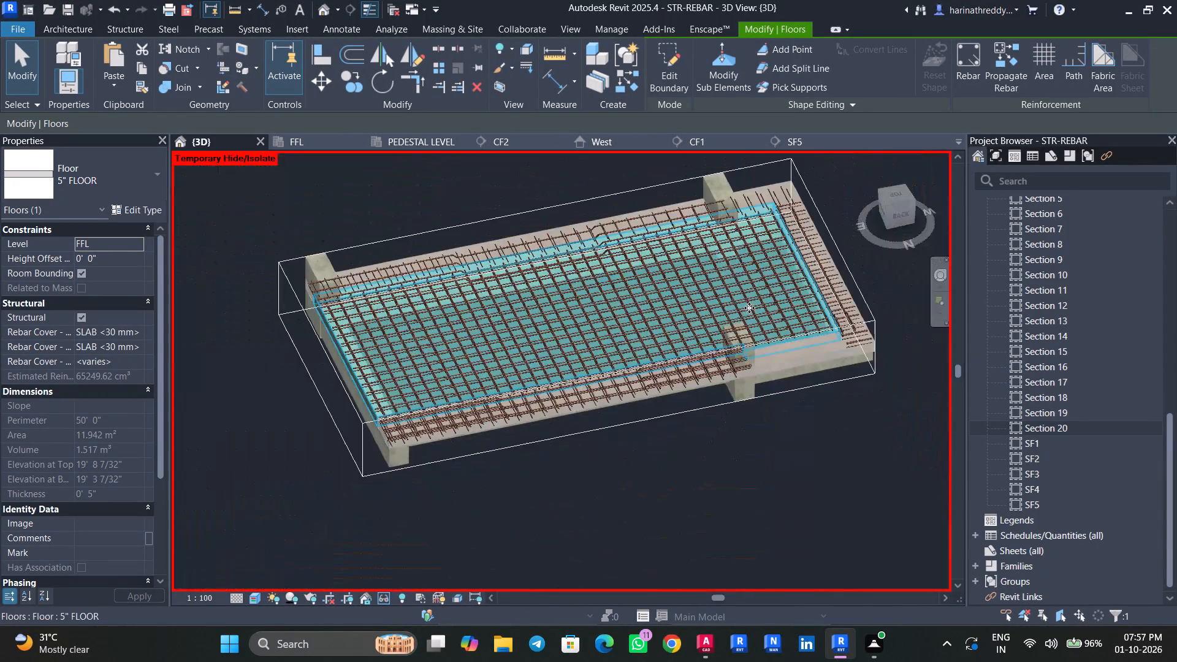
pyautogui.keyDown('shift'); pyautogui.moveTo(659, 478); pyautogui.dragTo(868, 488, button='middle'); pyautogui.keyUp('shift')
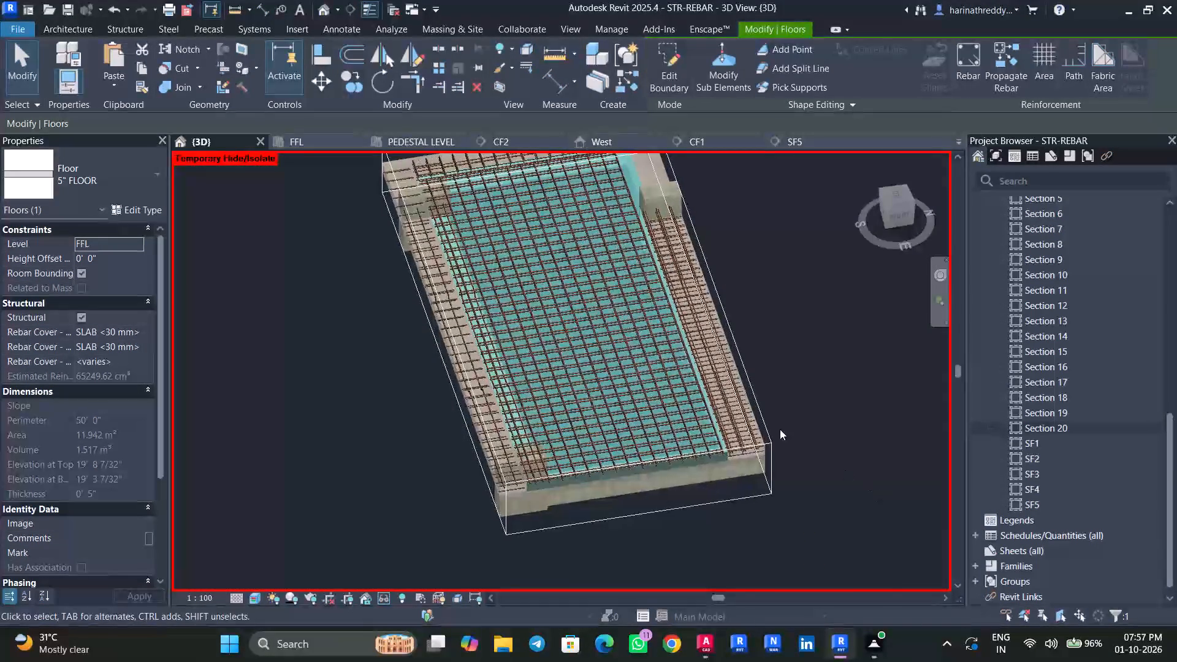
pyautogui.scroll(5, 561, 361)
pyautogui.scroll(-5, 561, 361)
pyautogui.press('Escape')
pyautogui.press('Escape')
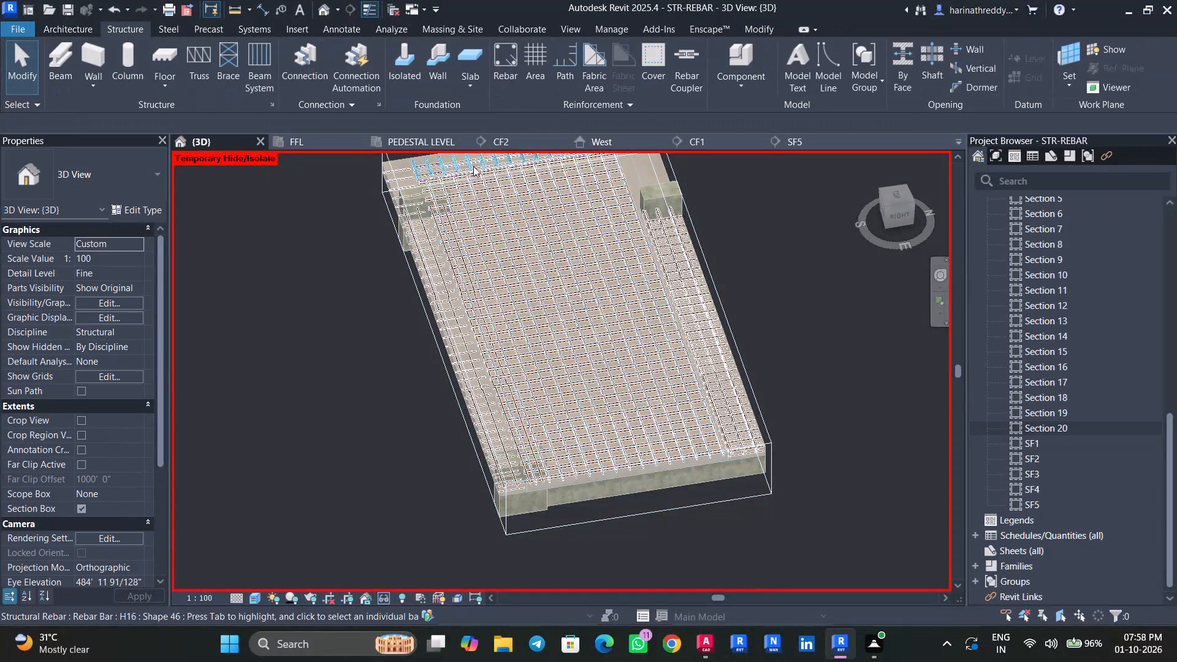
# Turn off the 3D view's section box to bring back the full FFL floor reinforcement.
pyautogui.scroll(-3, 120, 482)
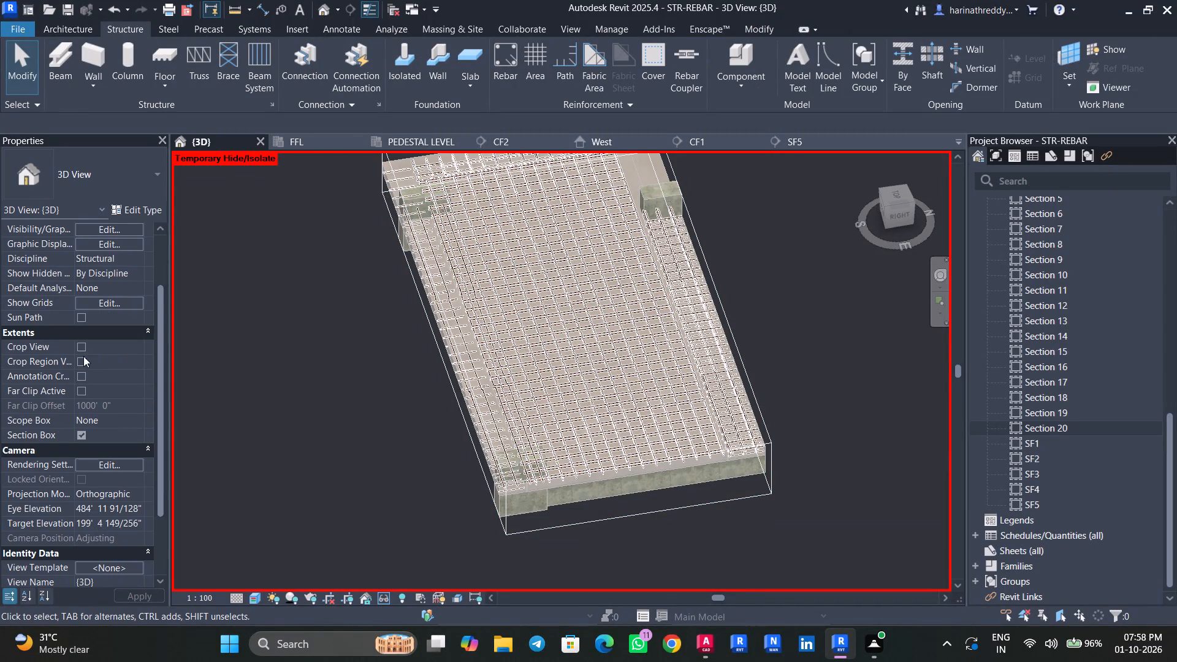
pyautogui.click(80, 389)
pyautogui.press('Escape')
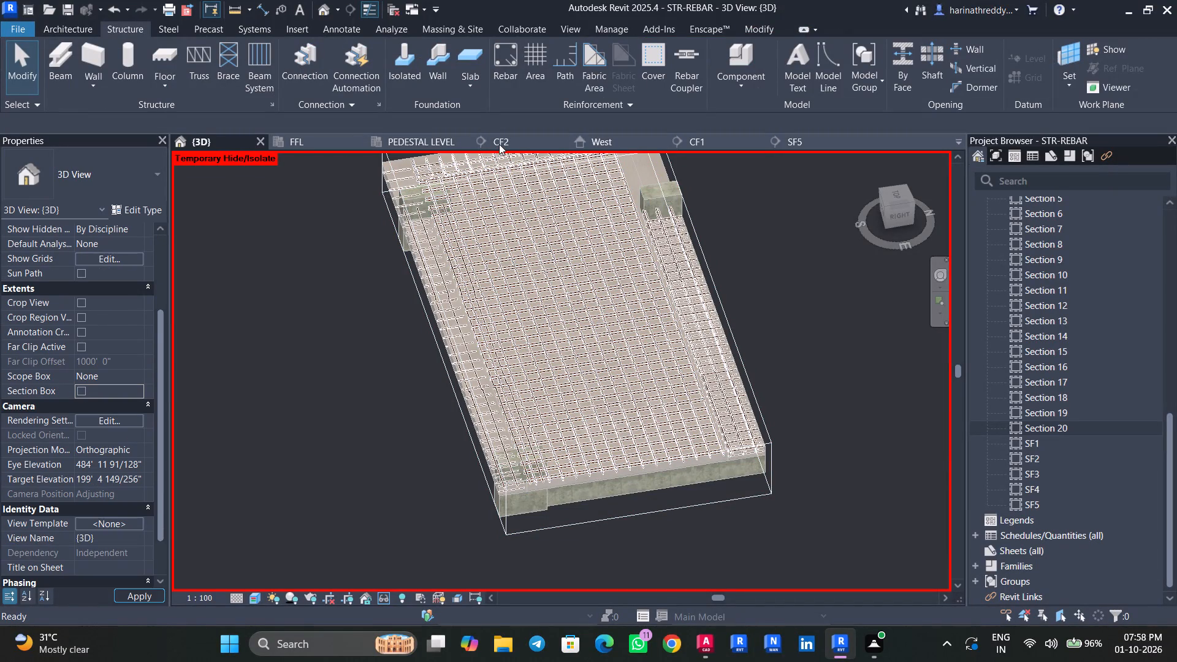
# Examine the 5" FFL slabs along the outer edge, up to the bay without rebar near the stair.
pyautogui.keyDown('shift'); pyautogui.moveTo(750, 498); pyautogui.dragTo(599, 456, button='middle'); pyautogui.keyUp('shift')
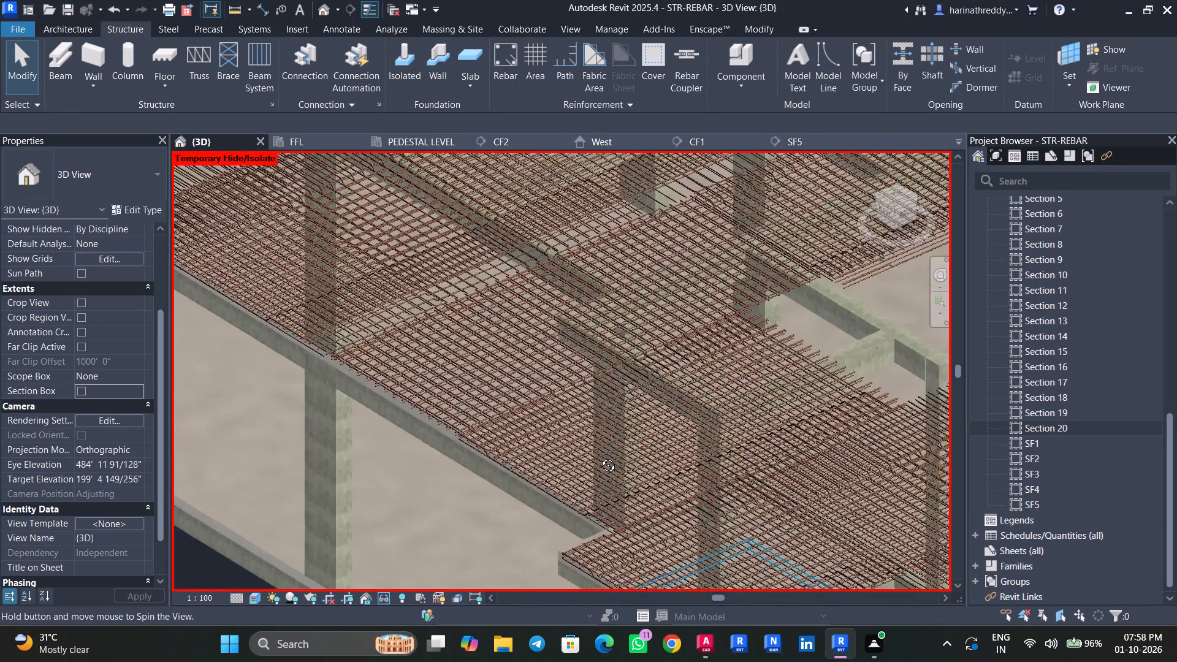
pyautogui.keyDown('shift'); pyautogui.moveTo(599, 456); pyautogui.dragTo(600, 456, button='middle'); pyautogui.keyUp('shift')
pyautogui.scroll(9, 527, 497)
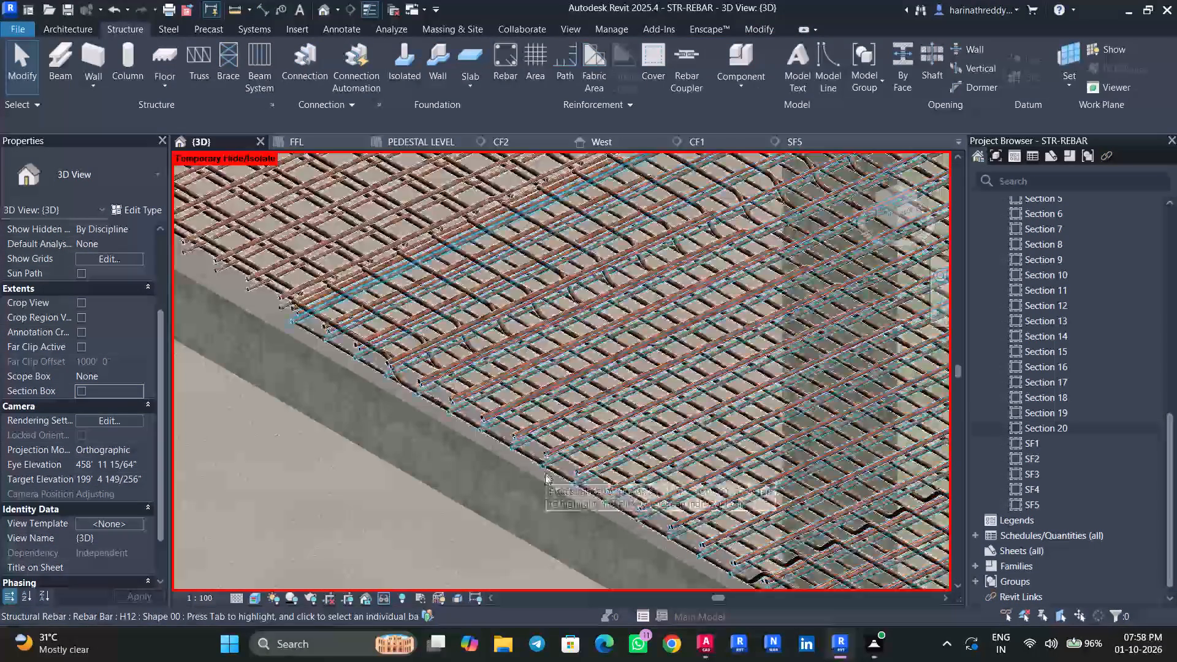
pyautogui.press('Tab')
pyautogui.press('Tab')
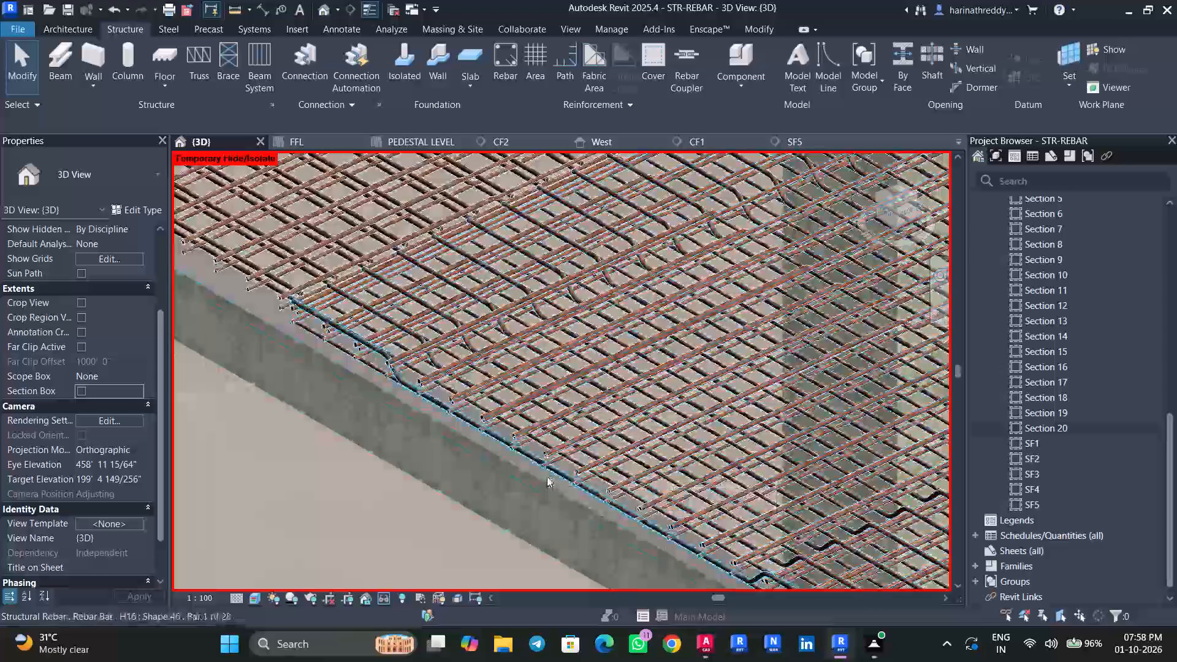
pyautogui.press('Tab')
pyautogui.press('Tab')
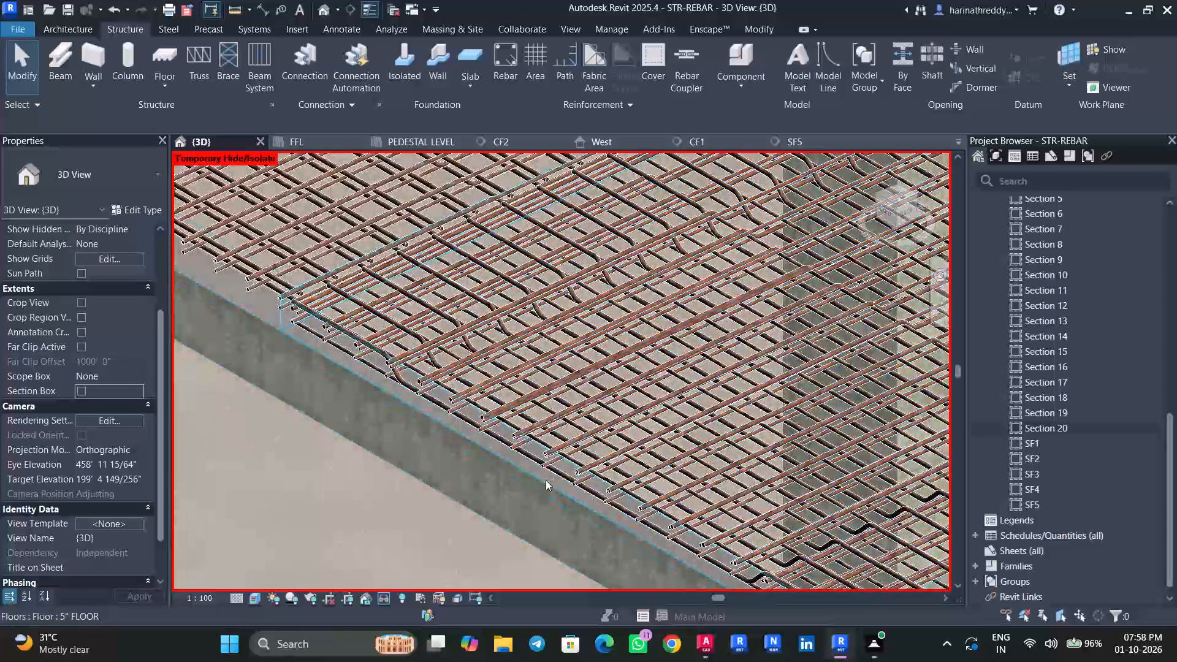
pyautogui.click(546, 480)
pyautogui.scroll(-4, 546, 480)
pyautogui.scroll(1, 546, 480)
pyautogui.scroll(-3, 546, 480)
pyautogui.keyDown('shift'); pyautogui.moveTo(551, 487); pyautogui.dragTo(490, 489, button='middle'); pyautogui.keyUp('shift')
pyautogui.moveTo(675, 506); pyautogui.dragTo(409, 516, button='middle')
pyautogui.keyDown('shift'); pyautogui.moveTo(659, 517); pyautogui.dragTo(601, 517, button='middle'); pyautogui.keyUp('shift')
pyautogui.moveTo(691, 530); pyautogui.dragTo(601, 518, button='middle')
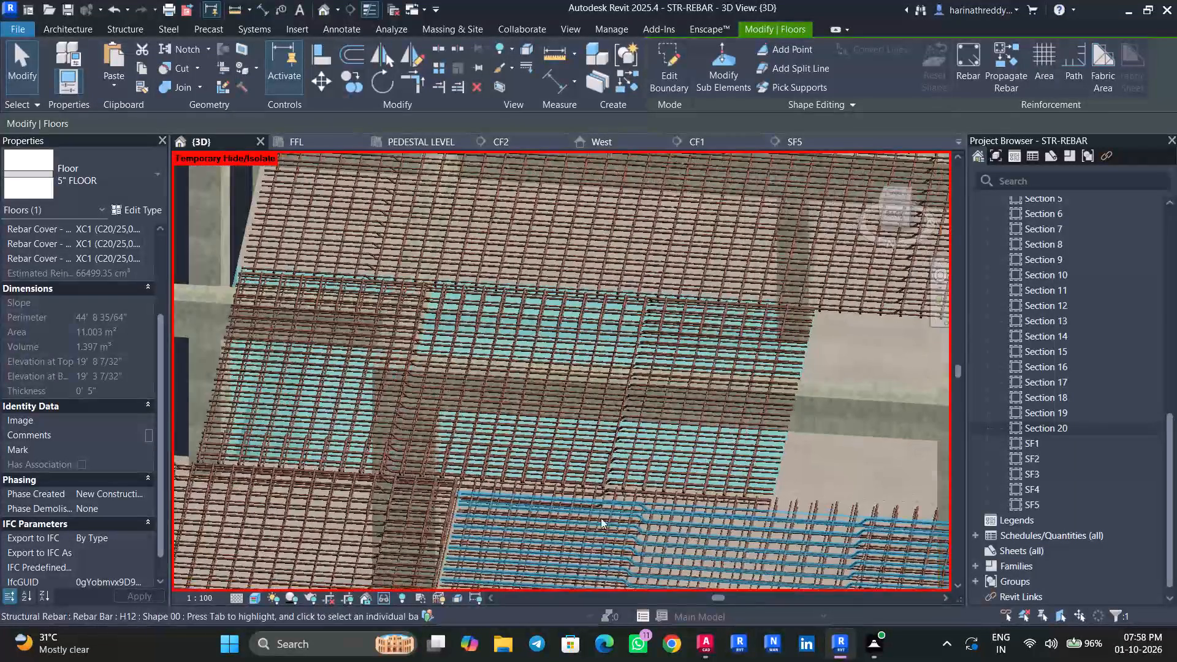
pyautogui.moveTo(601, 518); pyautogui.dragTo(444, 511, button='middle')
pyautogui.press('Escape')
pyautogui.press('Escape')
pyautogui.click(592, 452)
pyautogui.keyDown('shift'); pyautogui.moveTo(592, 455); pyautogui.dragTo(599, 491, button='middle'); pyautogui.keyUp('shift')
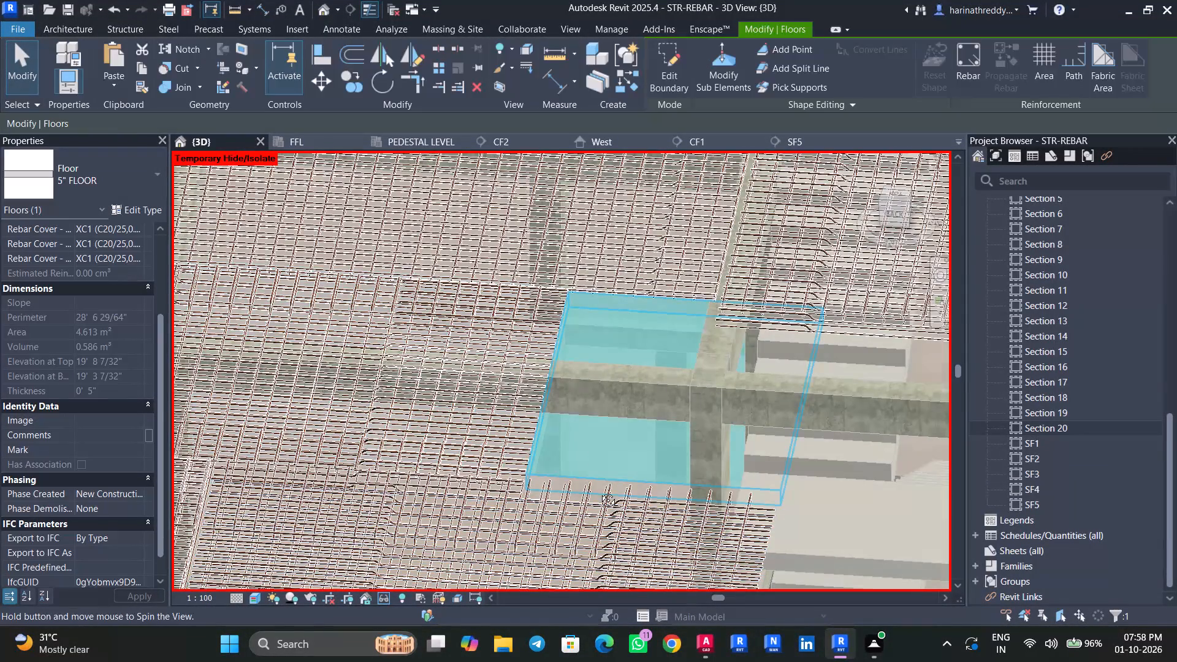
pyautogui.keyDown('shift'); pyautogui.moveTo(599, 491); pyautogui.dragTo(603, 535, button='middle'); pyautogui.keyUp('shift')
pyautogui.keyDown('shift'); pyautogui.moveTo(622, 467); pyautogui.dragTo(619, 402, button='middle'); pyautogui.keyUp('shift')
pyautogui.keyDown('shift'); pyautogui.scroll(1, 619, 402); pyautogui.keyUp('shift')
pyautogui.moveTo(619, 402); pyautogui.dragTo(675, 246, button='middle')
# Inspect the H12 and Shape 46 H16 bars of the slab north of the bare bay, especially along its outer edge beam.
pyautogui.press('Escape')
pyautogui.click(449, 442)
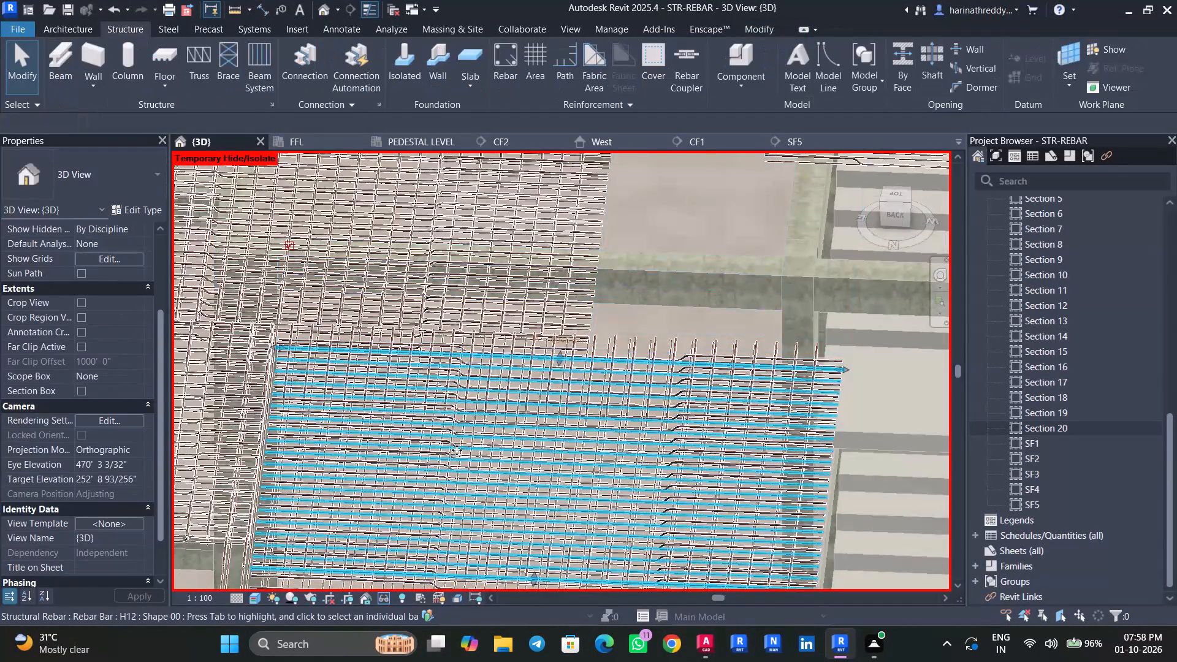
pyautogui.keyDown('shift'); pyautogui.moveTo(457, 448); pyautogui.dragTo(461, 341, button='middle'); pyautogui.keyUp('shift')
pyautogui.scroll(4, 500, 536)
pyautogui.press('Escape')
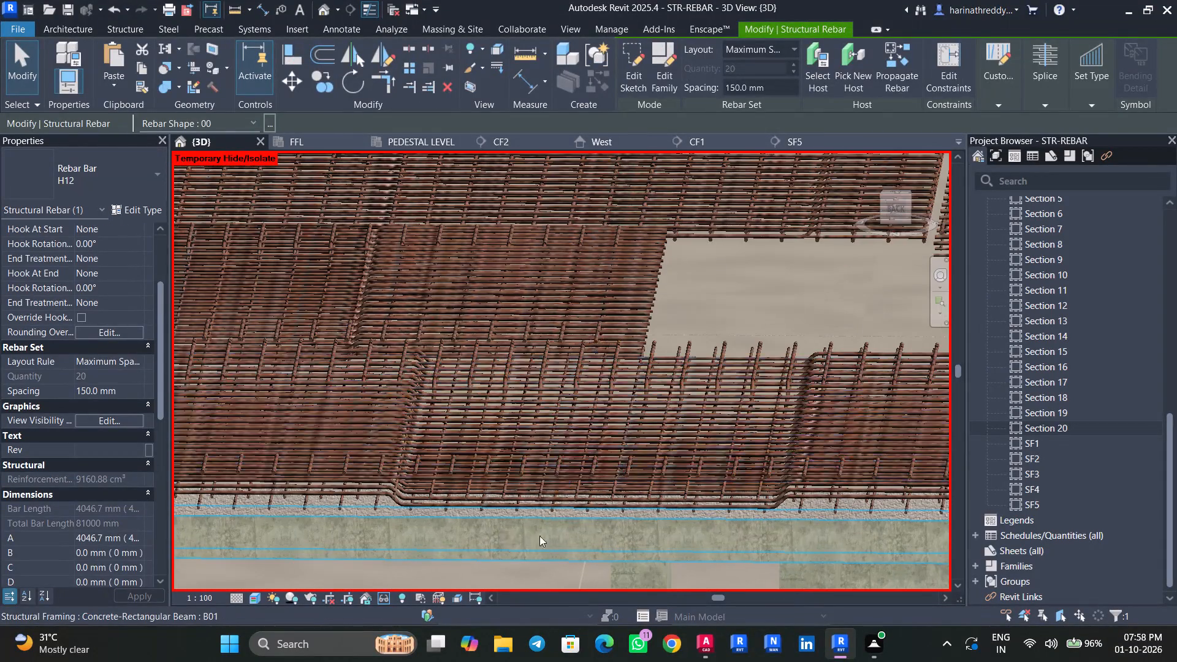
pyautogui.press('Escape')
pyautogui.scroll(2, 606, 535)
pyautogui.keyDown('shift'); pyautogui.moveTo(609, 508); pyautogui.dragTo(608, 454, button='middle'); pyautogui.keyUp('shift')
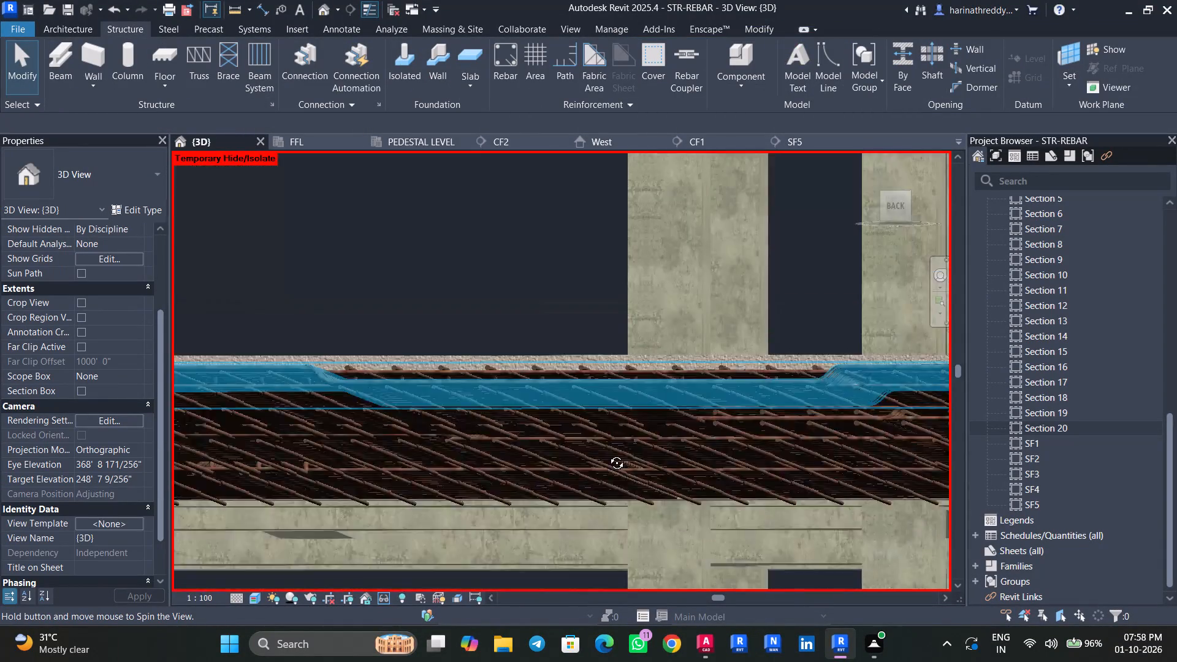
pyautogui.keyDown('shift'); pyautogui.moveTo(608, 454); pyautogui.dragTo(608, 453, button='middle'); pyautogui.keyUp('shift')
pyautogui.scroll(-4, 609, 453)
pyautogui.keyDown('shift'); pyautogui.moveTo(610, 458); pyautogui.dragTo(615, 506, button='middle'); pyautogui.keyUp('shift')
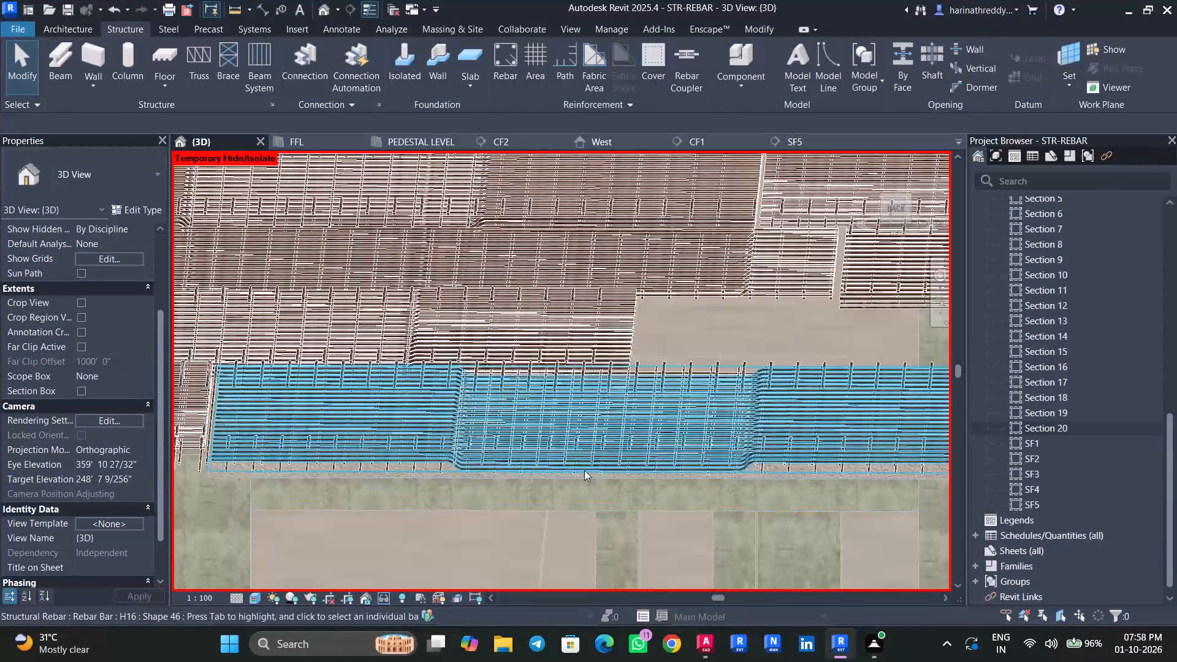
pyautogui.scroll(4, 584, 470)
pyautogui.moveTo(573, 490); pyautogui.dragTo(321, 490, button='middle')
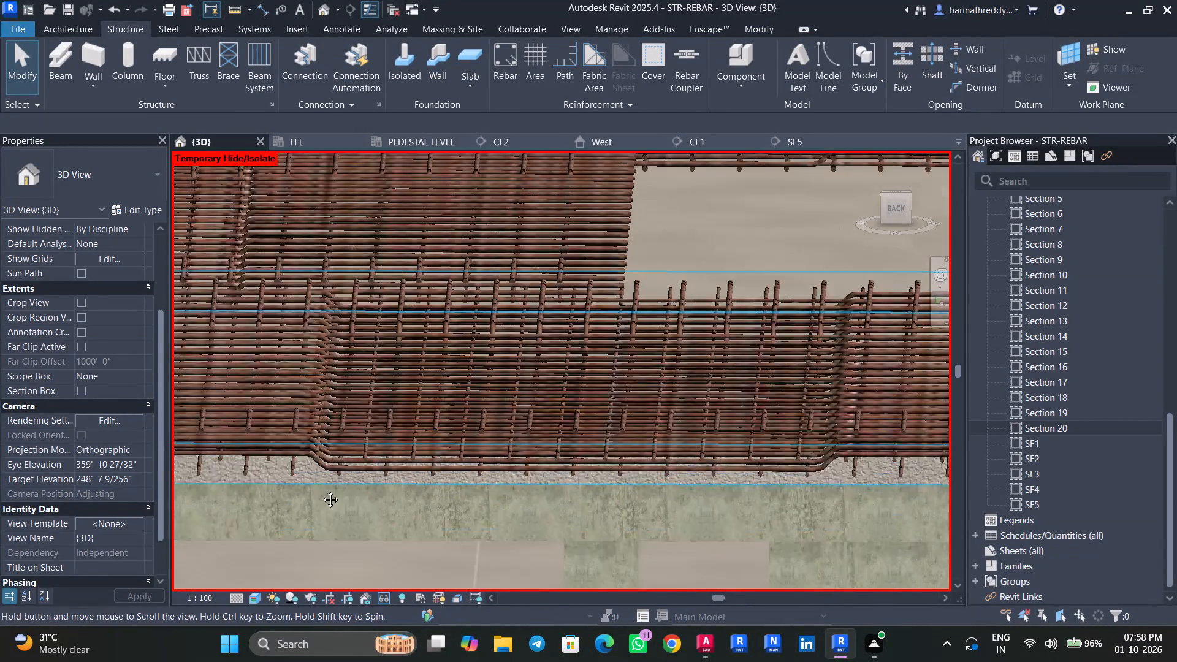
pyautogui.moveTo(321, 490); pyautogui.dragTo(267, 490, button='middle')
pyautogui.moveTo(847, 487); pyautogui.dragTo(646, 493, button='middle')
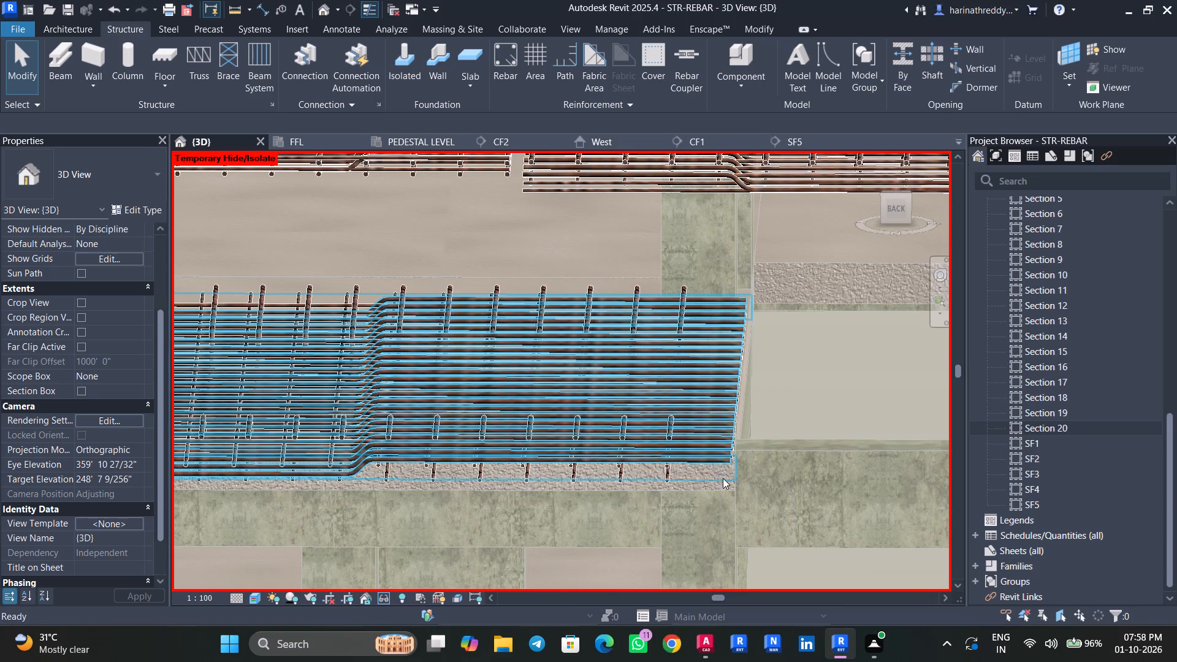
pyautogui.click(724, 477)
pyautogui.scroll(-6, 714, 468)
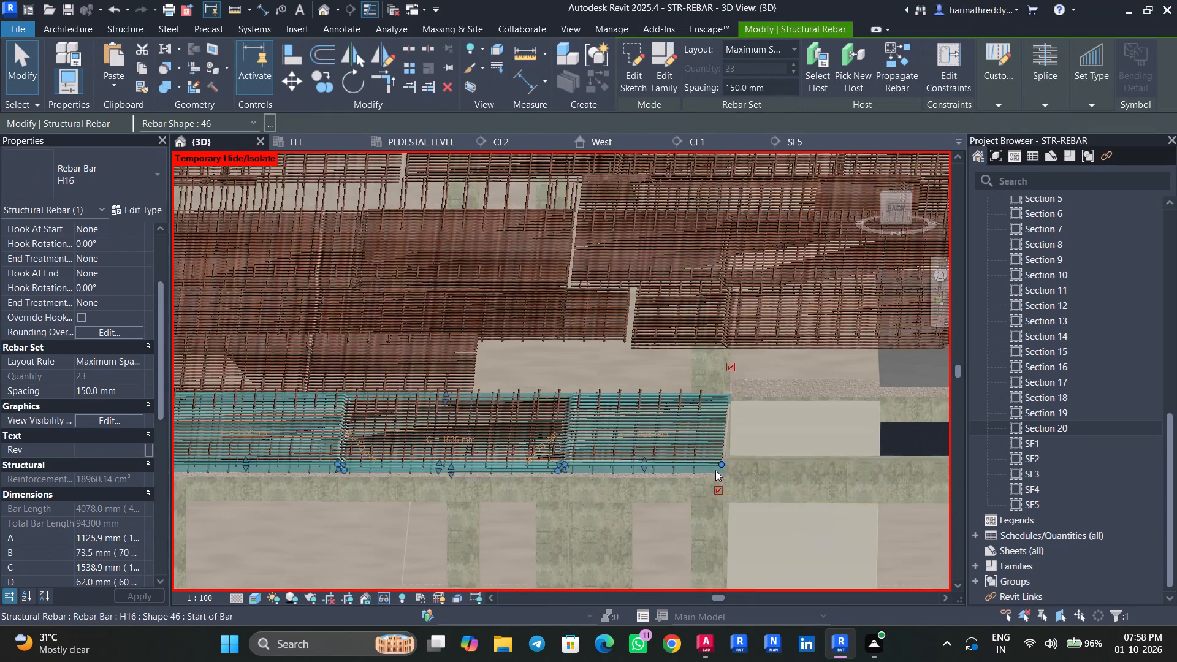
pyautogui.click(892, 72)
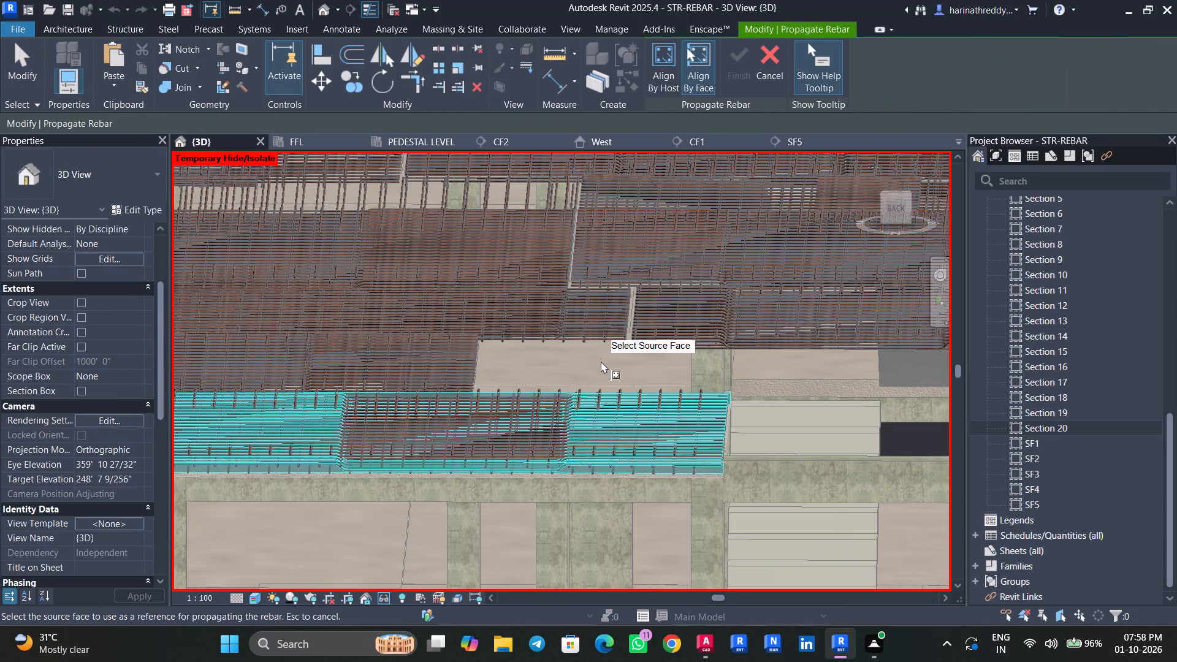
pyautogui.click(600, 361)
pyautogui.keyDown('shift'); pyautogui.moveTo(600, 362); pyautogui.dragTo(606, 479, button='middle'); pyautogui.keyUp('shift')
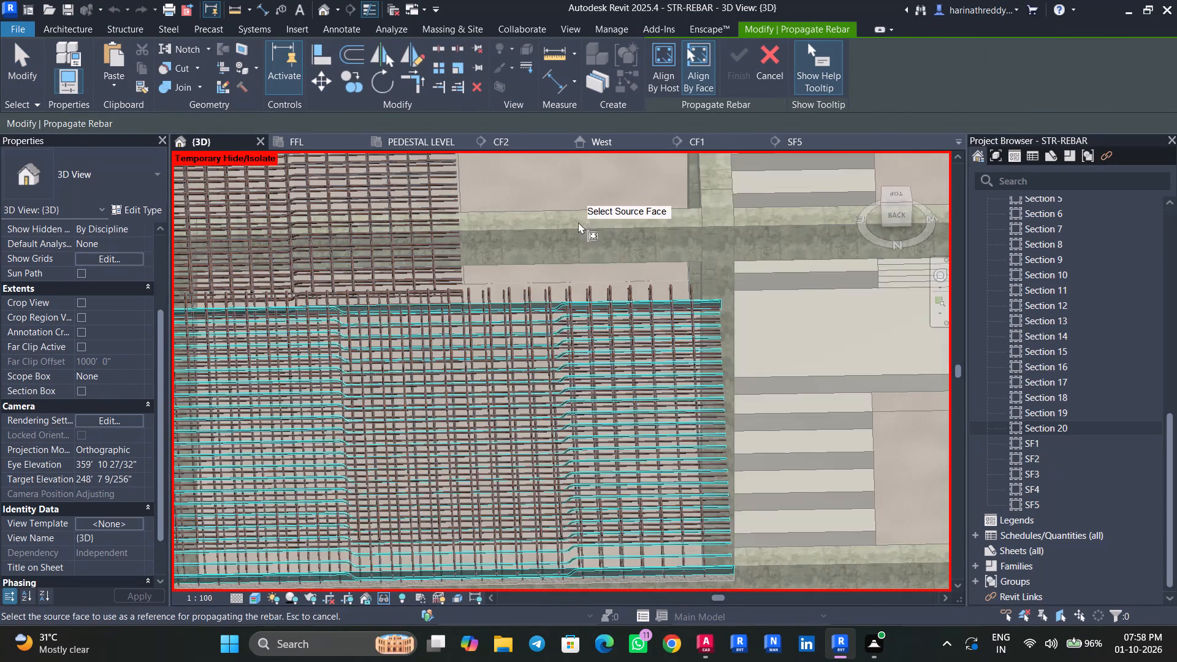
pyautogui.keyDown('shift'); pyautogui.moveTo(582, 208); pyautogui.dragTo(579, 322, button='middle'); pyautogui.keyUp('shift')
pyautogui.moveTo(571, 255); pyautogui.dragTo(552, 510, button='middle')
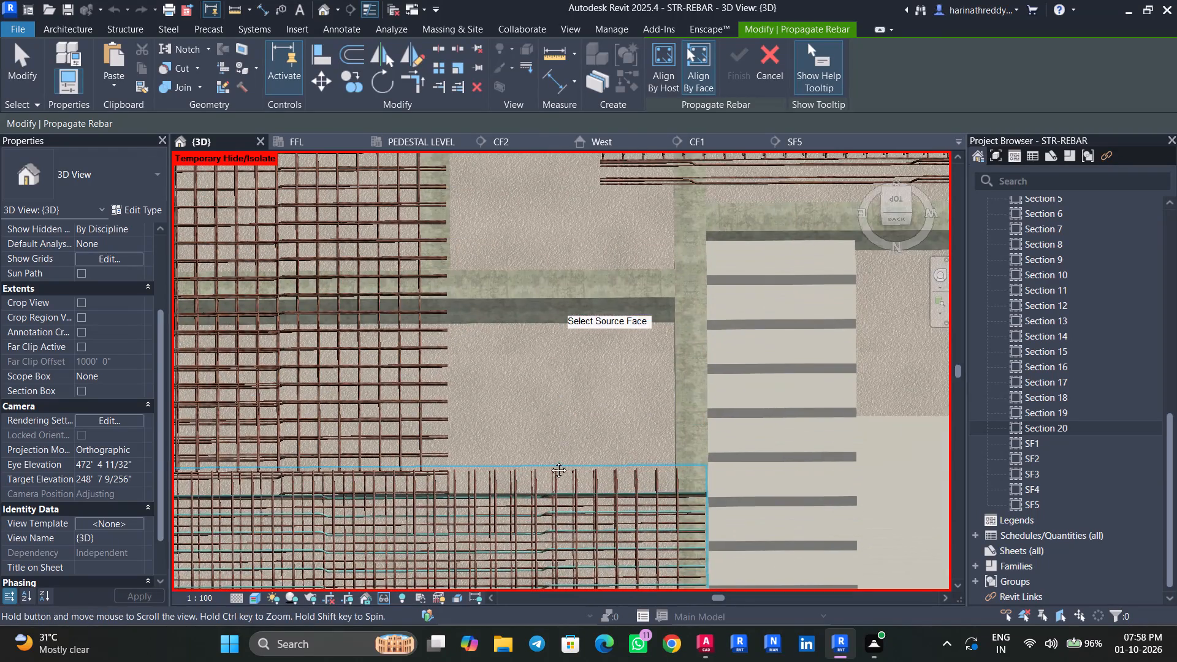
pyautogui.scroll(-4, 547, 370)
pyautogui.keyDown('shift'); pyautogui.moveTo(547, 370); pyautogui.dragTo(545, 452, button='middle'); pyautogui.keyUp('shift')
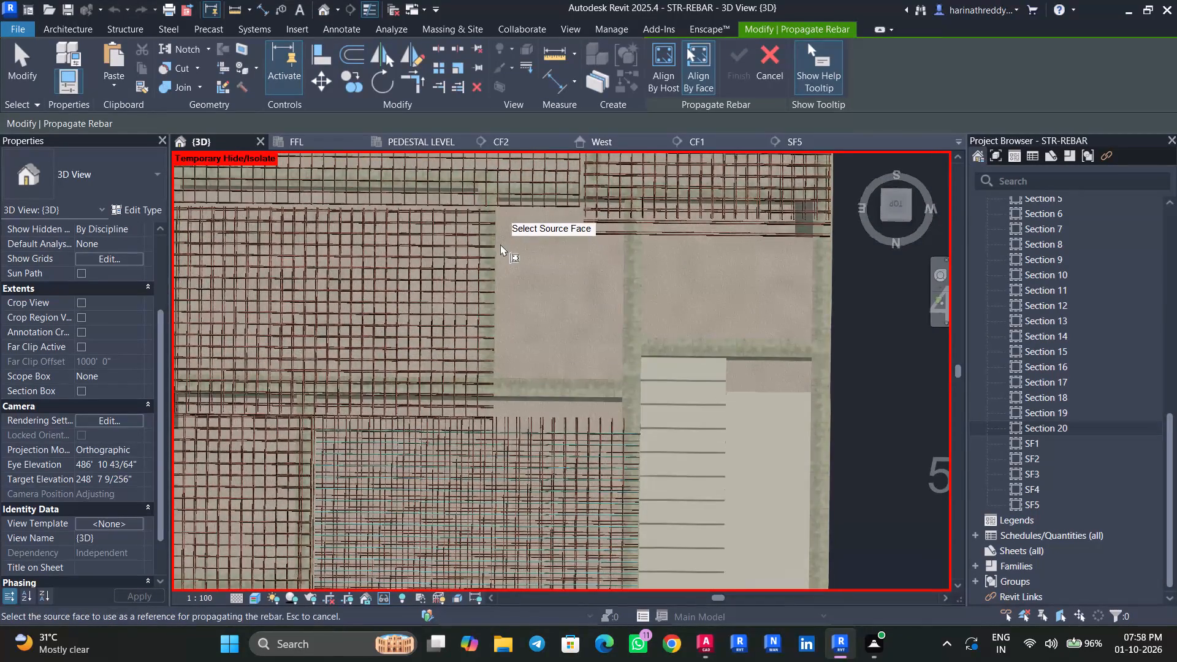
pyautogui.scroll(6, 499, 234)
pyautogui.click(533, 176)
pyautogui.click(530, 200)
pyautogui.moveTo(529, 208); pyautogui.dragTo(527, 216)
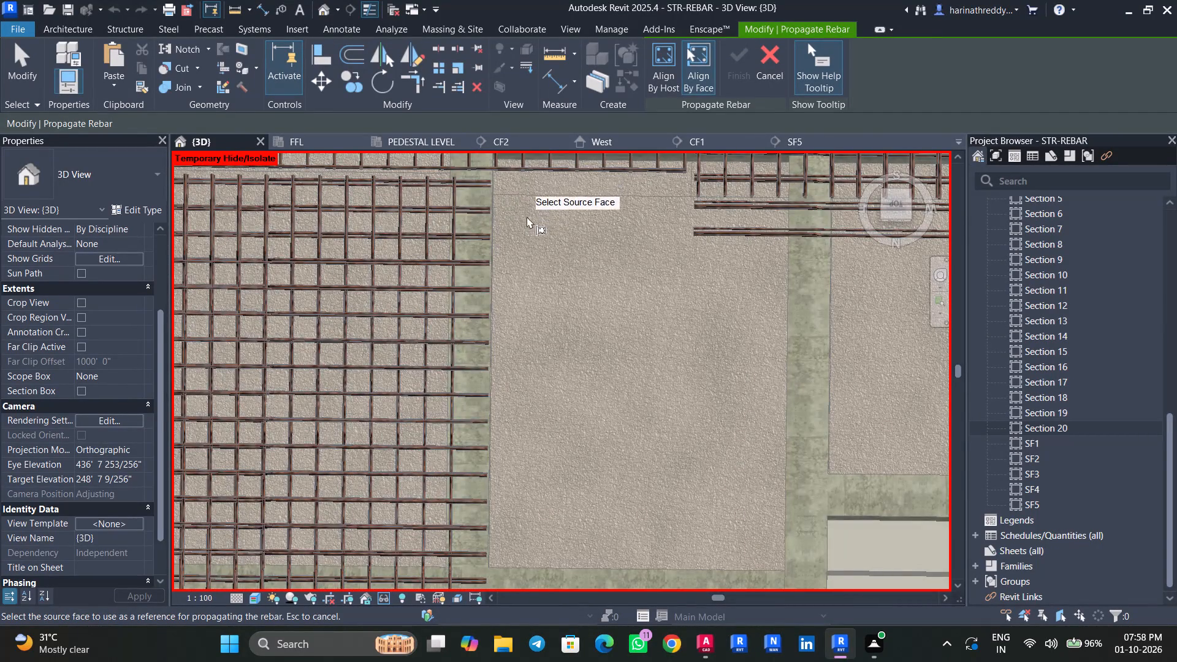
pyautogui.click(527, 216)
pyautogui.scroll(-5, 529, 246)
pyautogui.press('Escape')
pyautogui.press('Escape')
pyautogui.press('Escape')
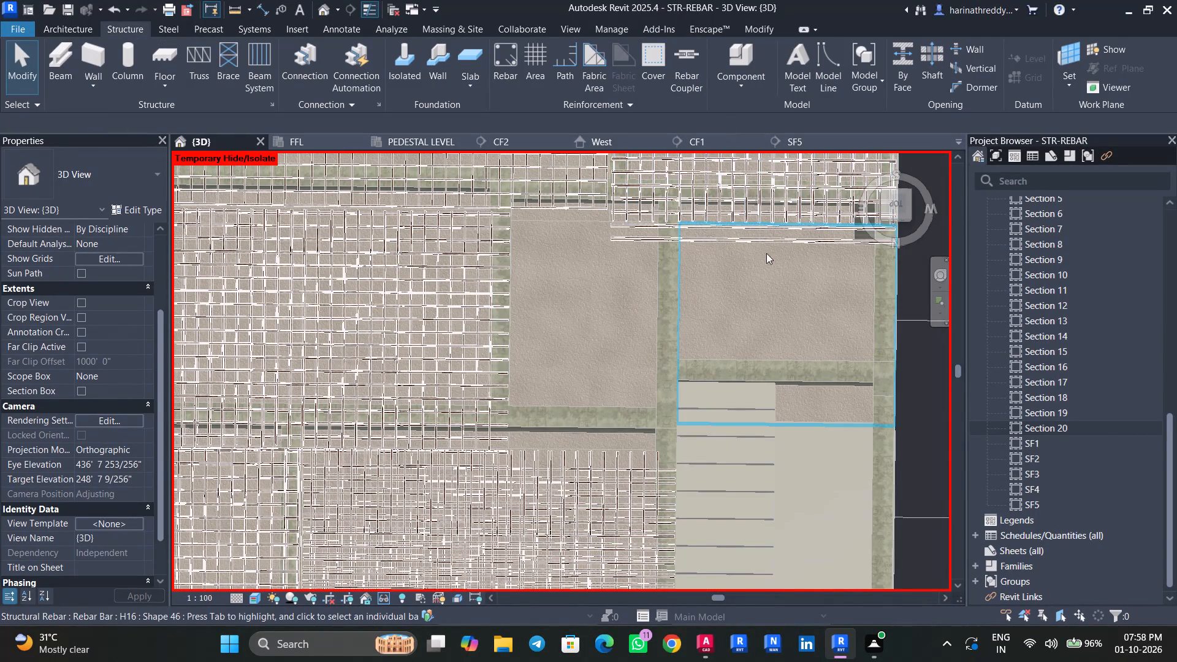
# Shorten the west-edge slab's Shape 46 H16 set at its north end to 14 bars at 150 mm spacing.
pyautogui.click(769, 237)
pyautogui.moveTo(757, 282); pyautogui.dragTo(710, 451, button='middle')
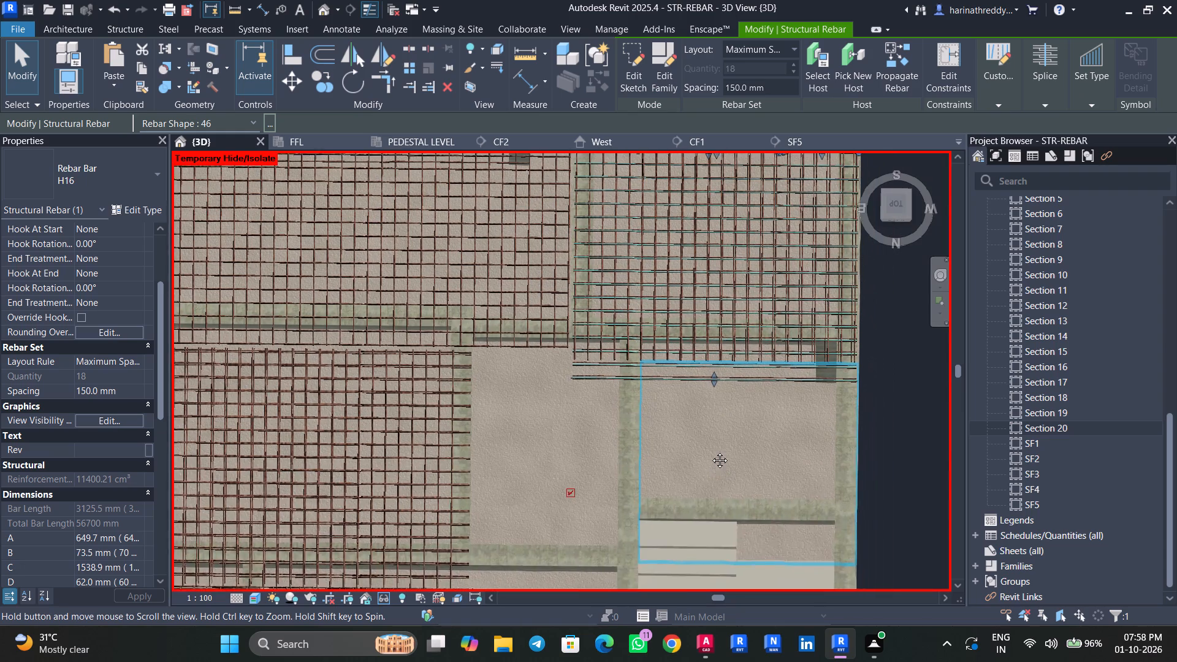
pyautogui.moveTo(710, 451); pyautogui.dragTo(701, 474, button='middle')
pyautogui.moveTo(696, 425); pyautogui.dragTo(690, 371)
pyautogui.scroll(5, 690, 371)
pyautogui.press('Escape')
pyautogui.press('Escape')
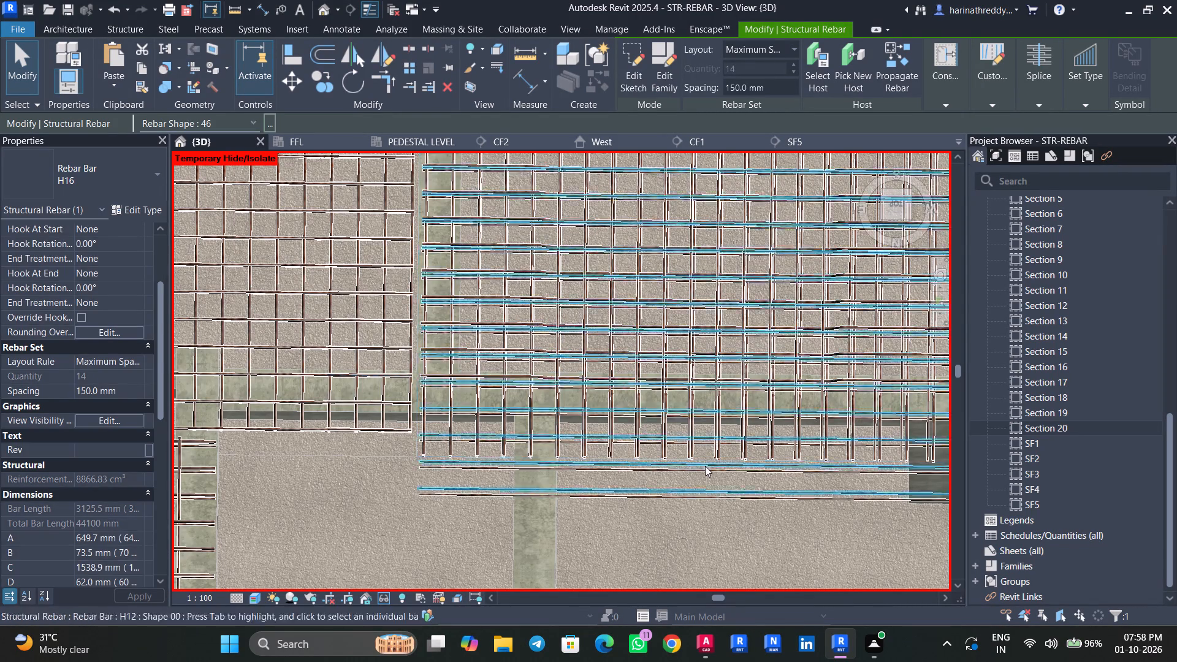
# Shorten one of the same slab's straight H12 sets at its north end to 14 bars at 150 mm spacing.
pyautogui.click(704, 468)
pyautogui.moveTo(705, 487); pyautogui.dragTo(703, 419)
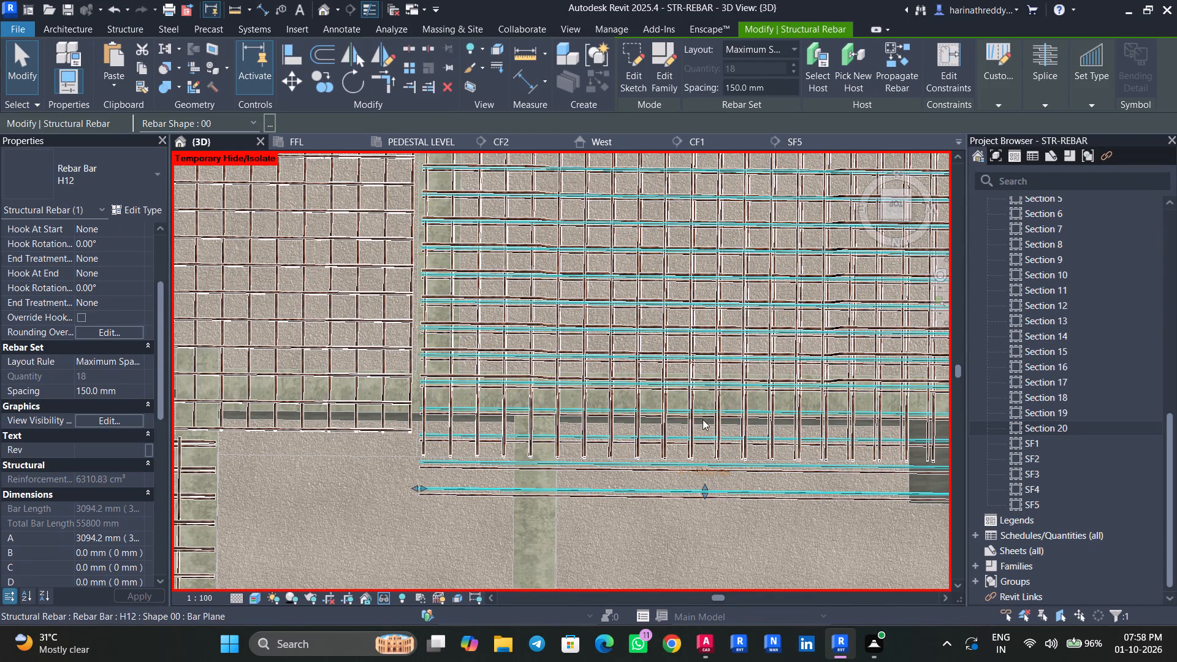
pyautogui.moveTo(703, 419); pyautogui.dragTo(701, 382)
pyautogui.press('Escape')
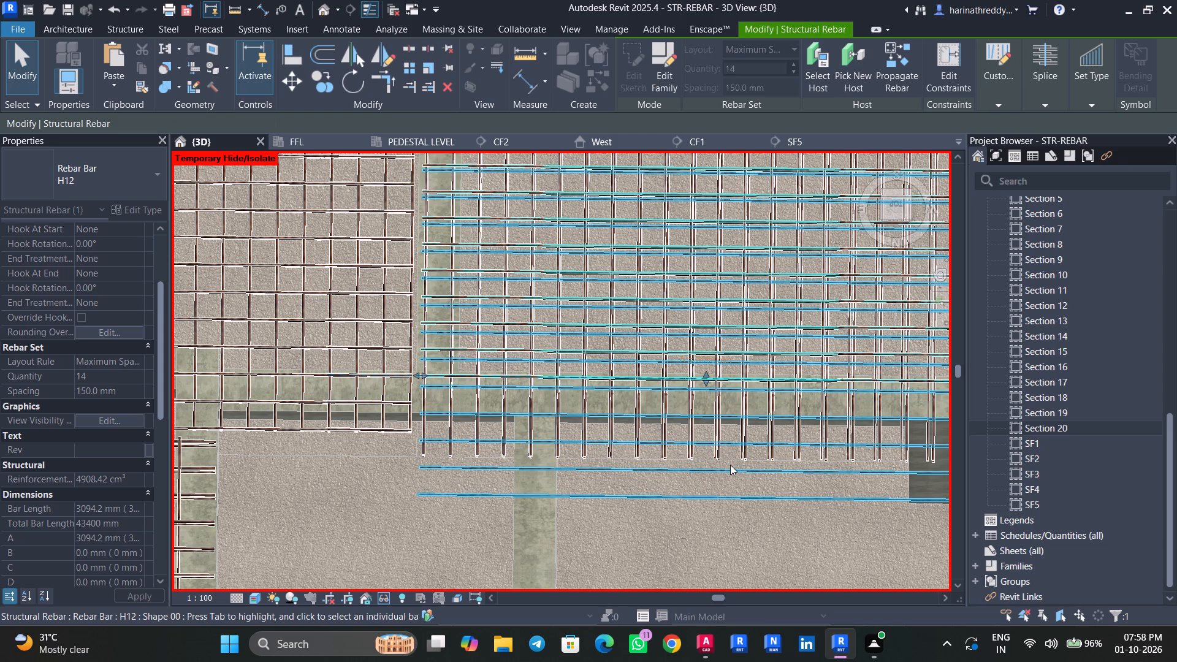
pyautogui.press('Escape')
# Shorten the slab's other overrunning straight H12 set at the north end to 14 bars.
pyautogui.click(718, 465)
pyautogui.press('Escape')
pyautogui.click(704, 471)
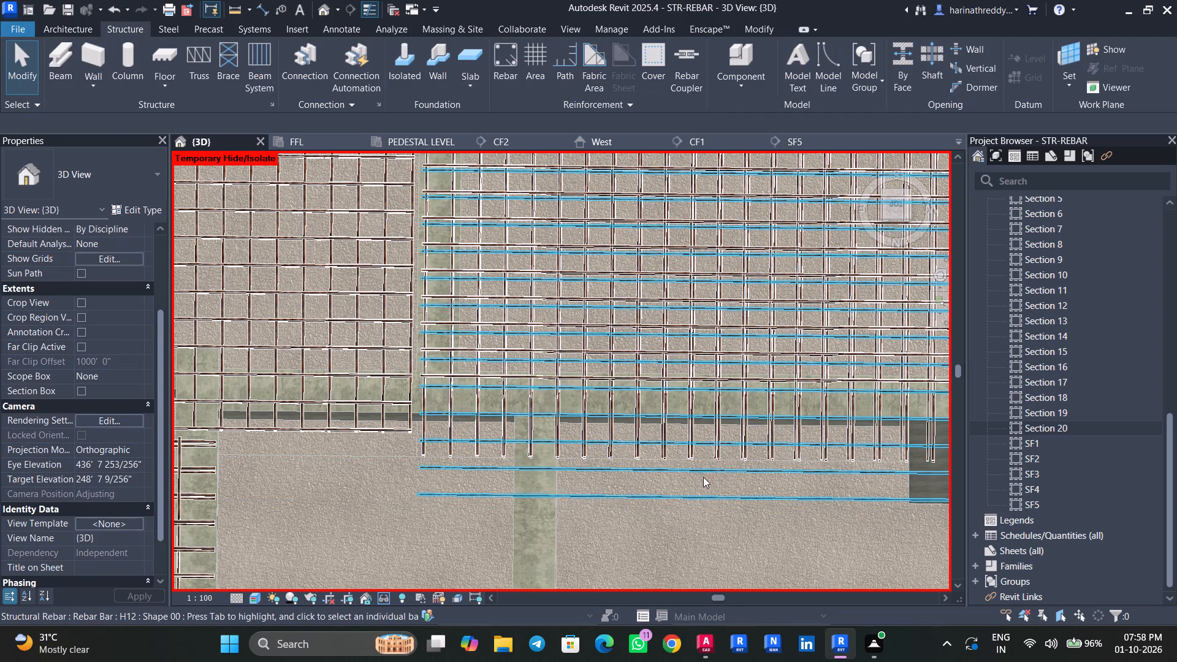
pyautogui.moveTo(704, 490); pyautogui.dragTo(696, 392)
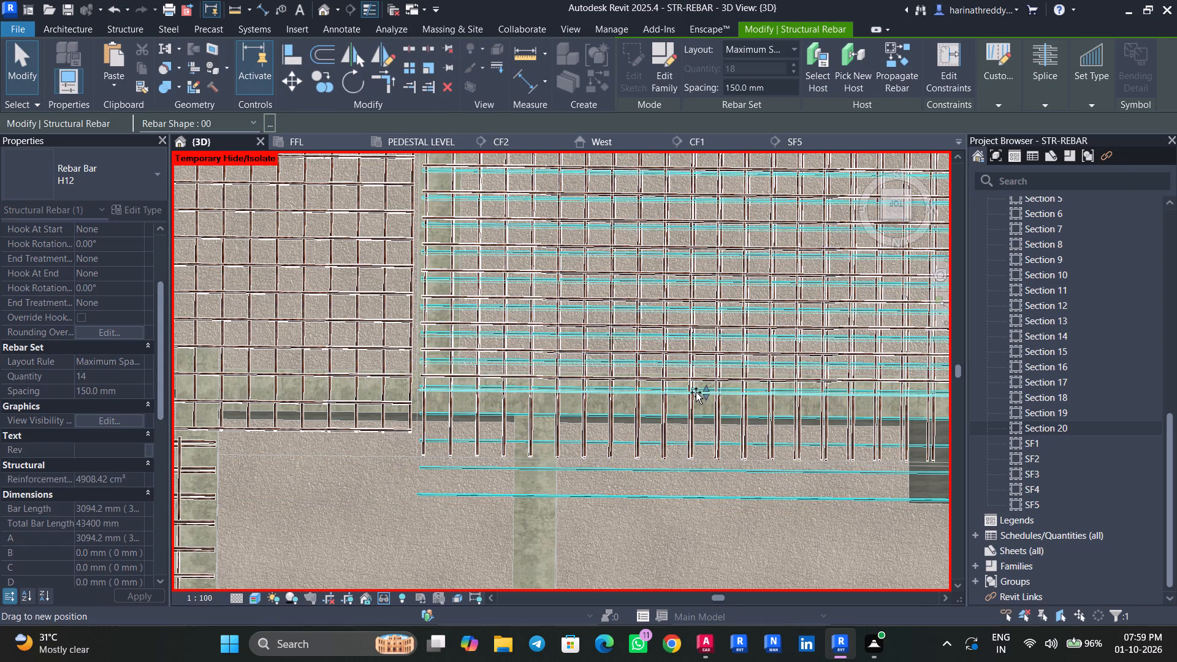
pyautogui.moveTo(696, 392); pyautogui.dragTo(696, 390)
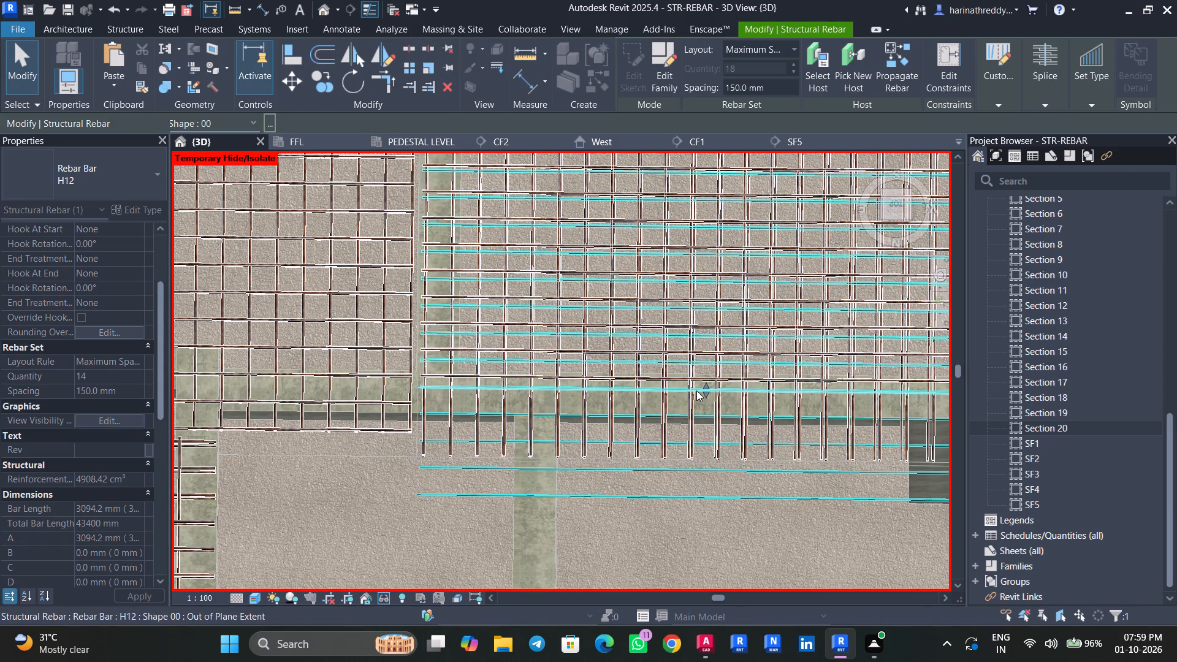
# Shorten the west-edge slab's 22-bar straight H12 set at its north end to a bar length of about 2022 mm.
pyautogui.press('Escape')
pyautogui.press('Escape')
pyautogui.press('Escape')
pyautogui.click(691, 441)
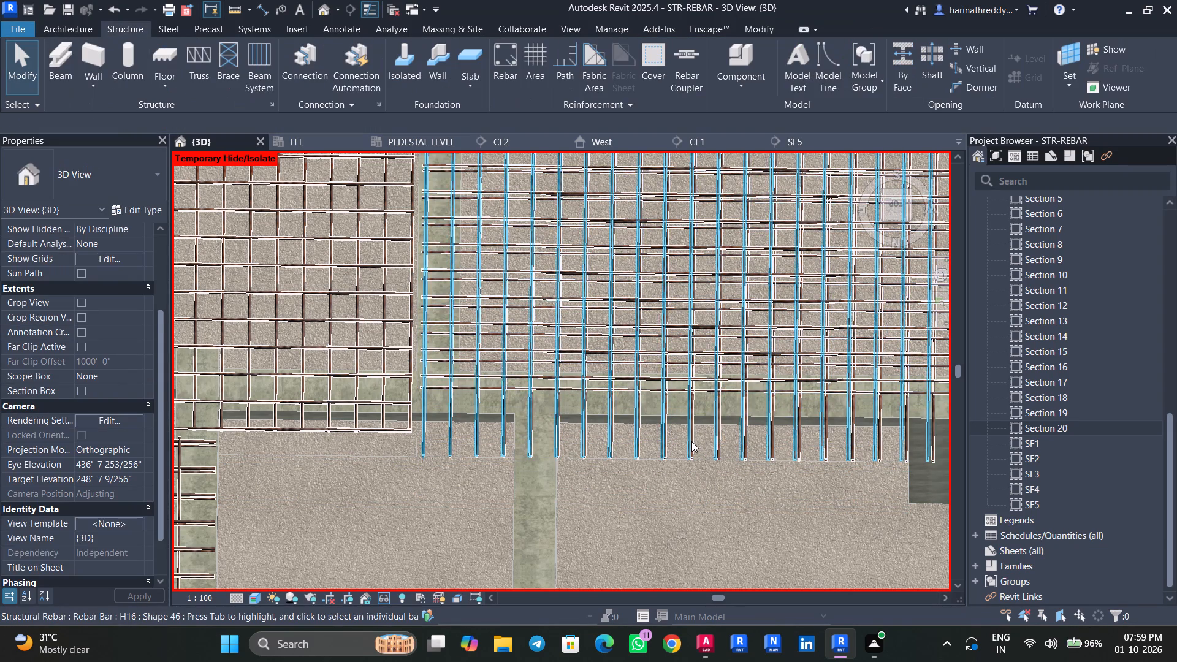
pyautogui.scroll(-4, 691, 441)
pyautogui.scroll(5, 542, 440)
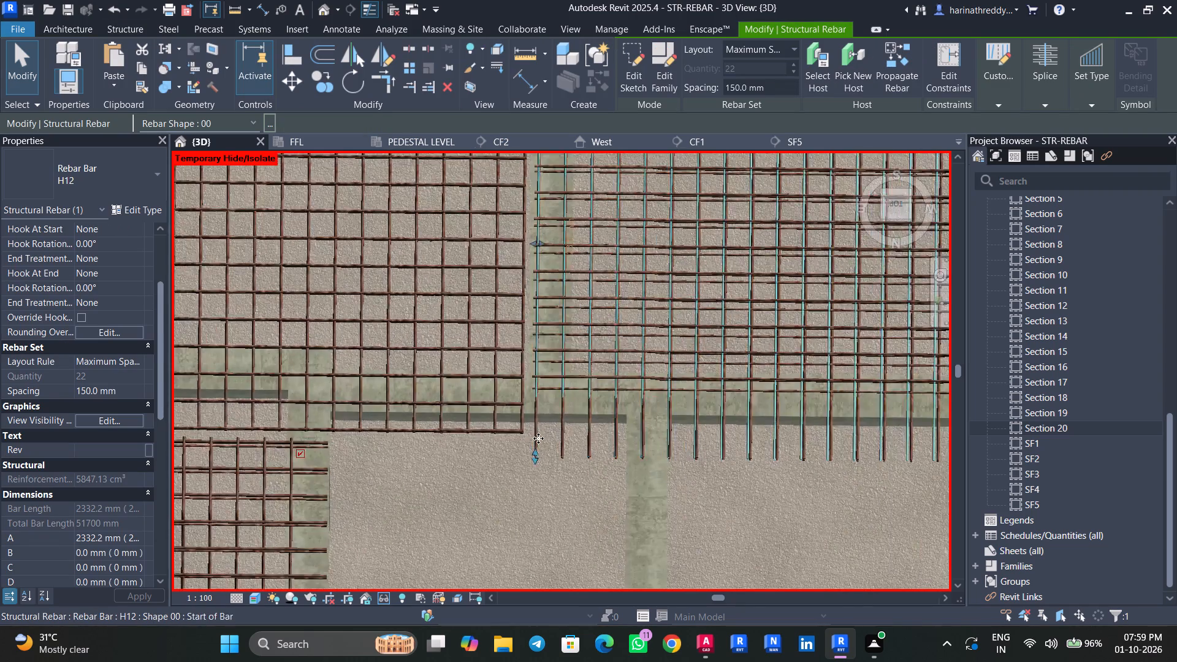
pyautogui.moveTo(535, 452); pyautogui.dragTo(537, 394)
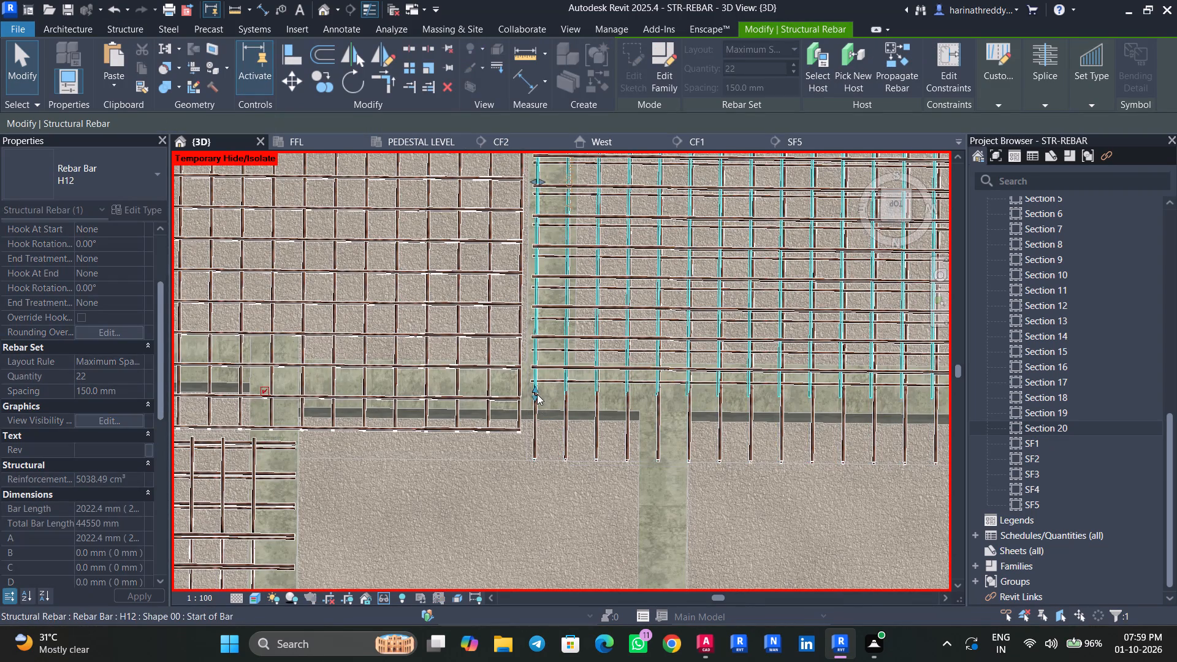
pyautogui.press('Escape')
pyautogui.press('Escape')
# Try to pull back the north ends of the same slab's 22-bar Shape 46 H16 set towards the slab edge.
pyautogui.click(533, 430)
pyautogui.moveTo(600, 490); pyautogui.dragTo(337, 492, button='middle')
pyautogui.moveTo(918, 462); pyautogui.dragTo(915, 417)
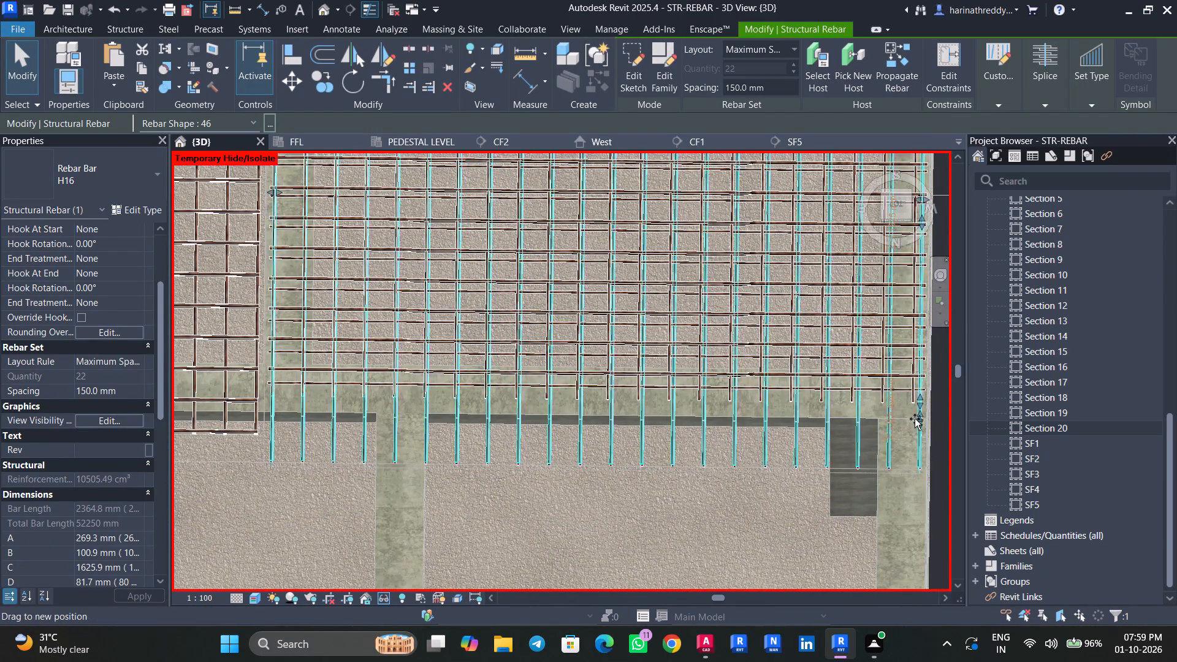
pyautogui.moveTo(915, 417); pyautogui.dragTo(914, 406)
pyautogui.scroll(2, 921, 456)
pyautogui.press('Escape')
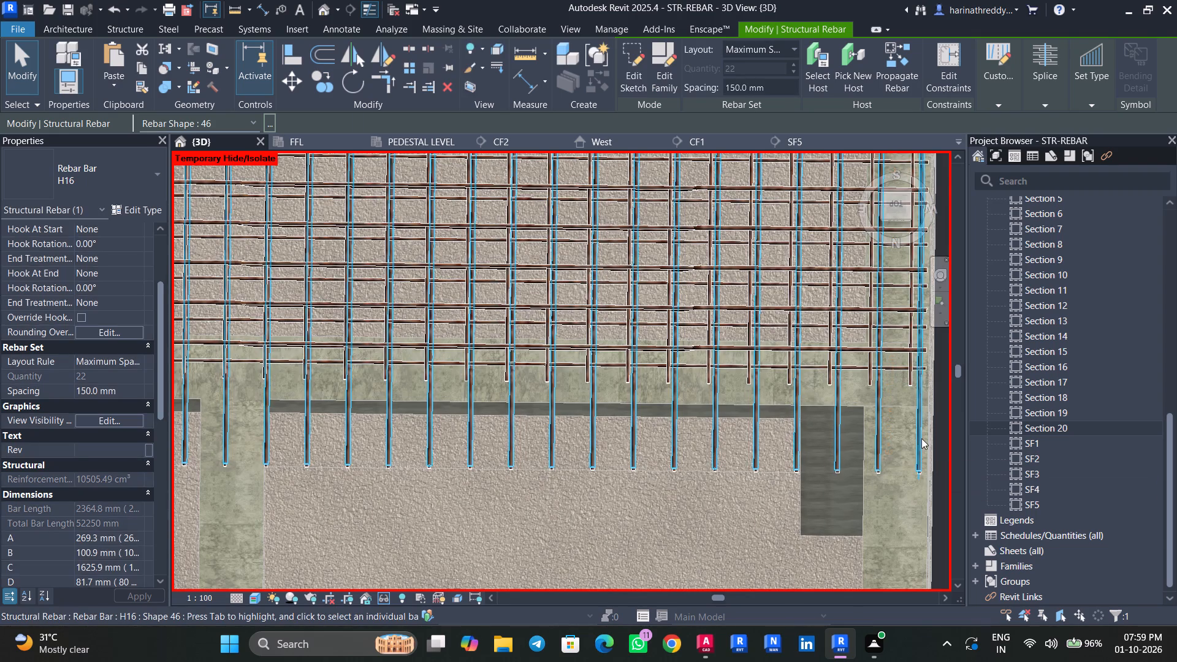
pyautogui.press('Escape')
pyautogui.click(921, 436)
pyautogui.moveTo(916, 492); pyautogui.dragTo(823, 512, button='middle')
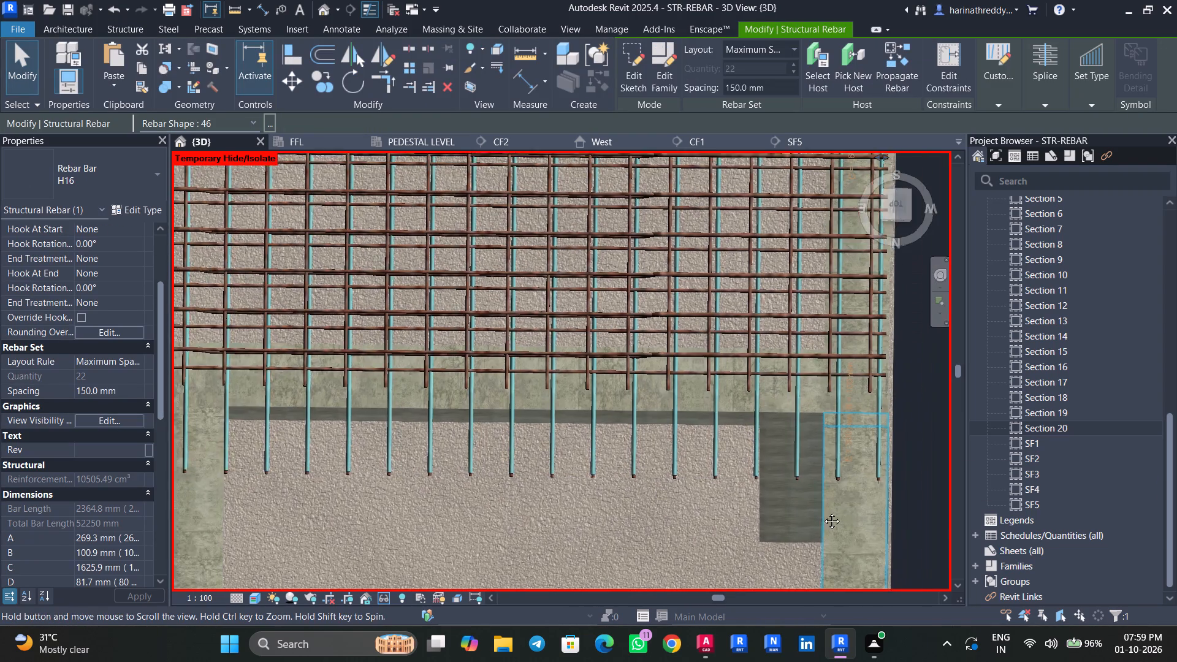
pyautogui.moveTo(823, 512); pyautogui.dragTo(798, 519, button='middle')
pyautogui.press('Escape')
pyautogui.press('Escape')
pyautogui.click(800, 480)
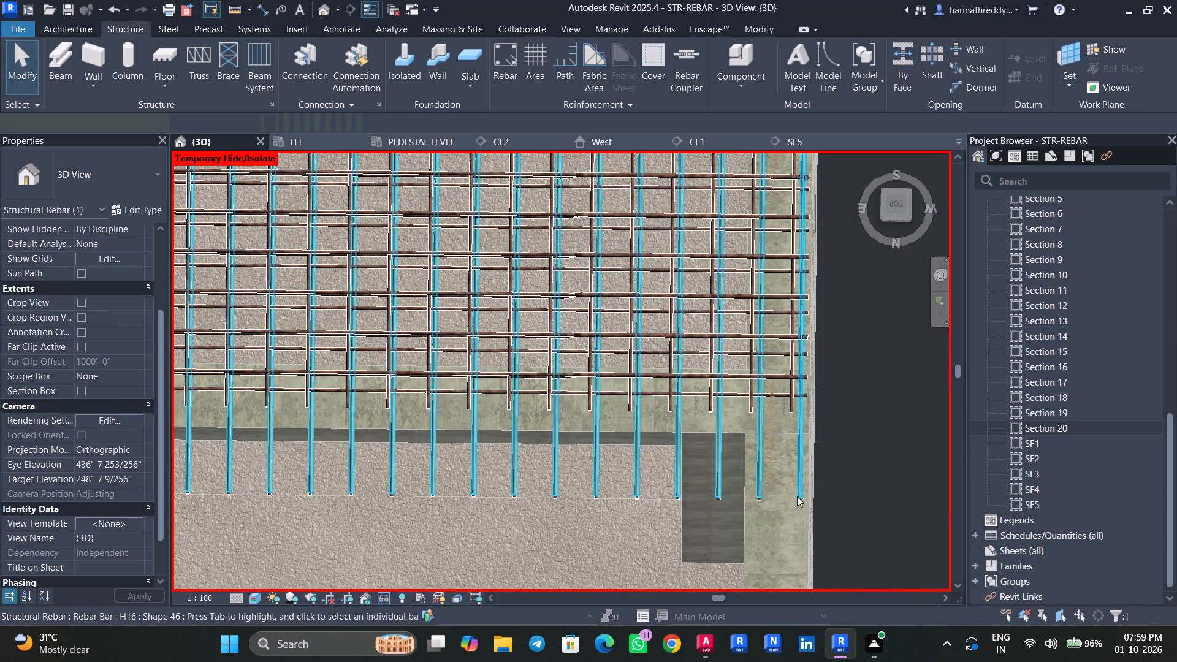
# Examine from above and from the side how the west-edge slab's H16 and H12 bars end at its edges.
pyautogui.scroll(-3, 797, 496)
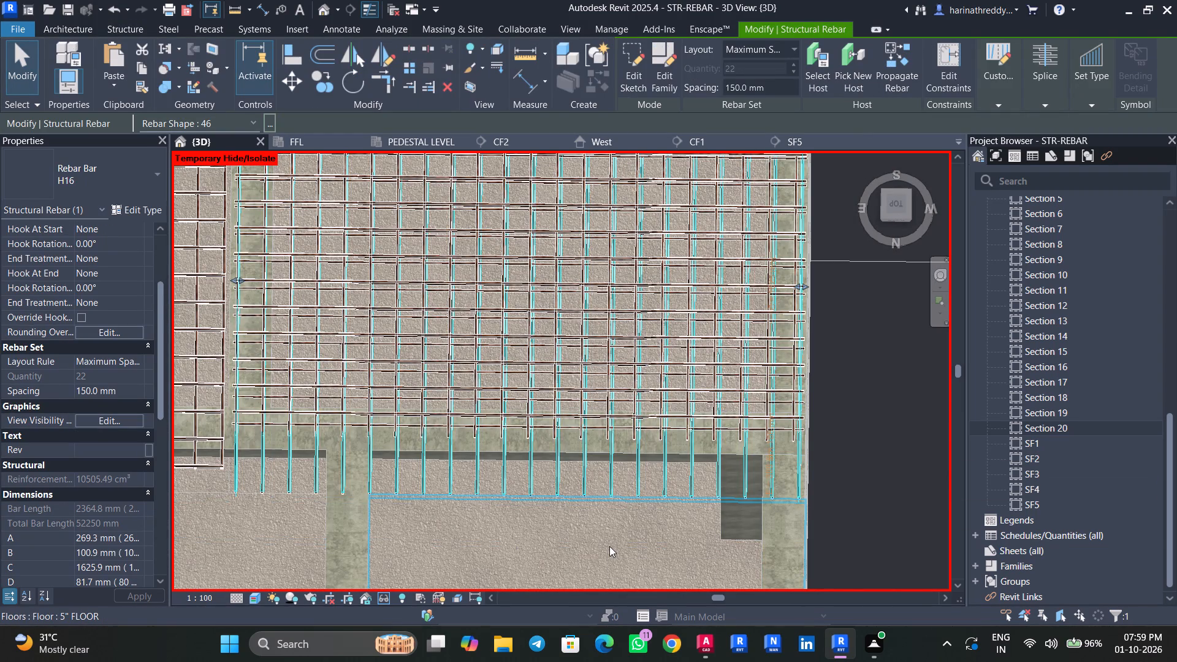
pyautogui.scroll(-2, 609, 543)
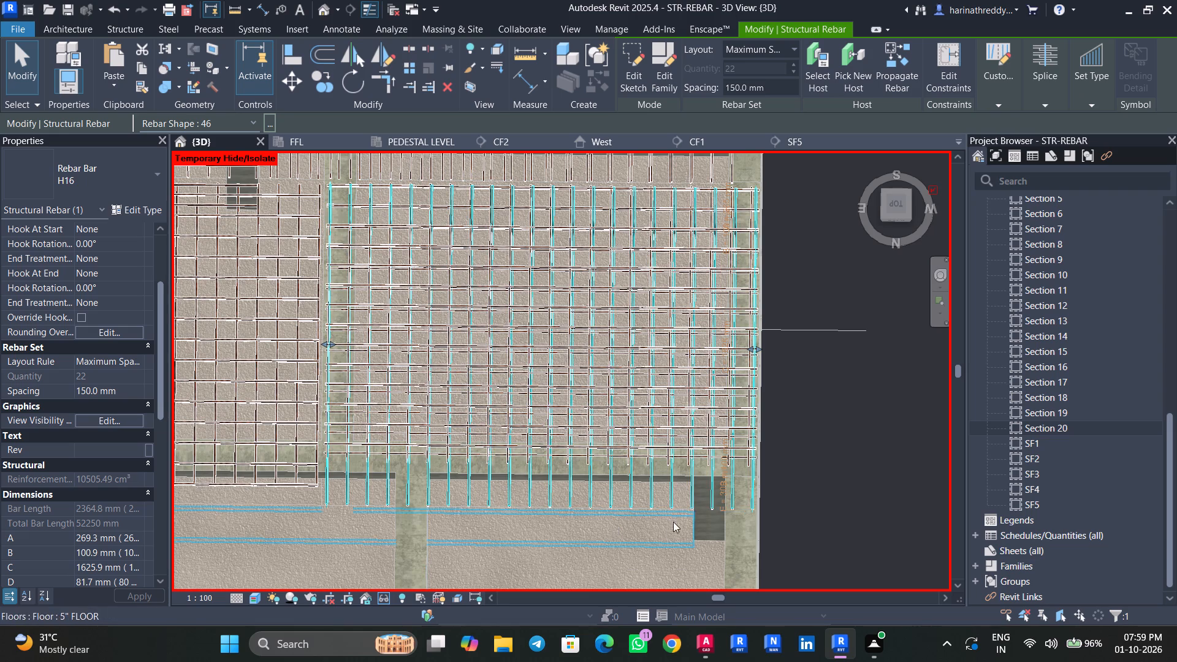
pyautogui.scroll(4, 820, 499)
pyautogui.keyDown('shift'); pyautogui.middleClick(771, 512); pyautogui.keyUp('shift')
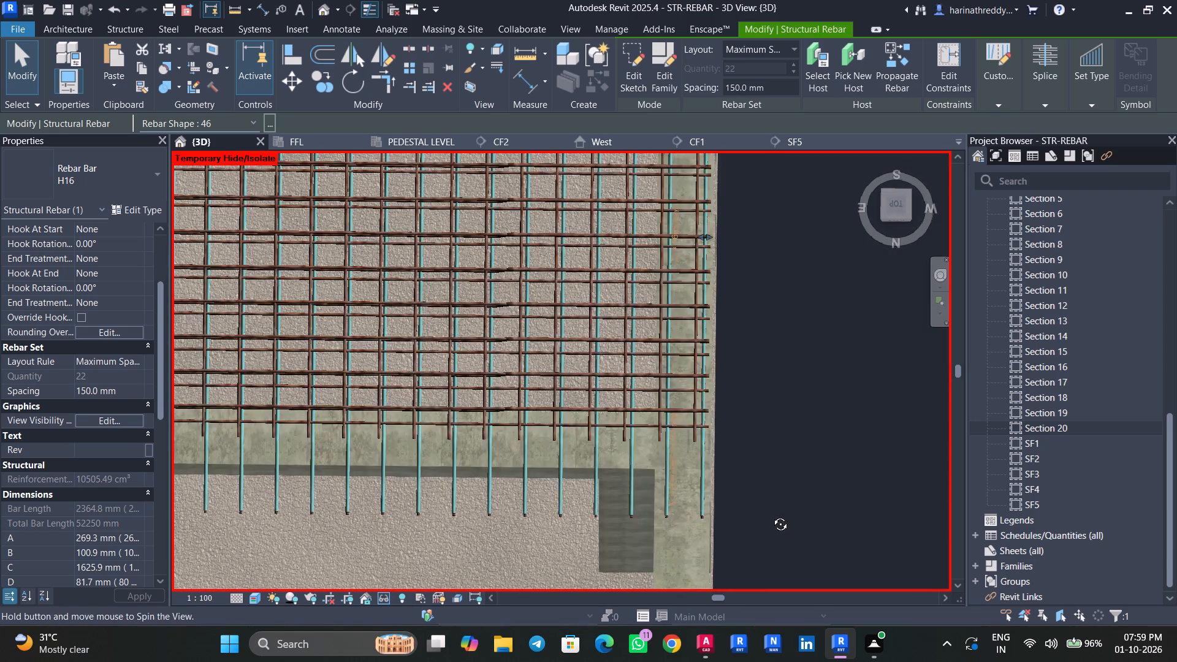
pyautogui.click(899, 210)
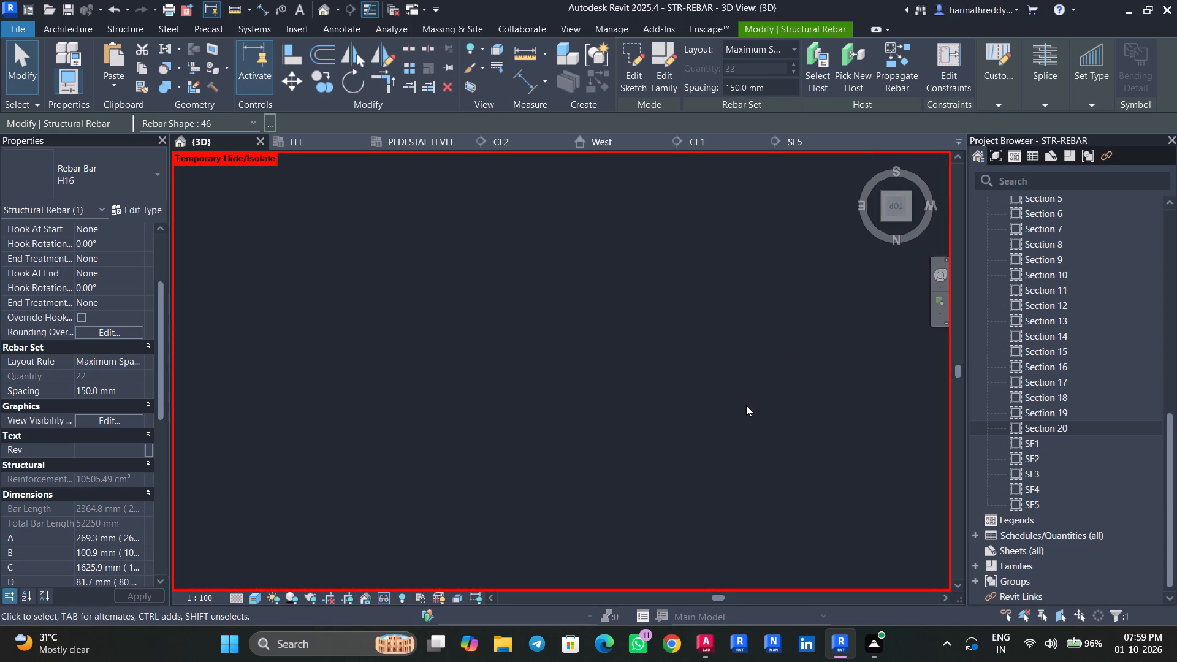
pyautogui.scroll(1, 670, 481)
pyautogui.press('Escape')
pyautogui.press('Escape')
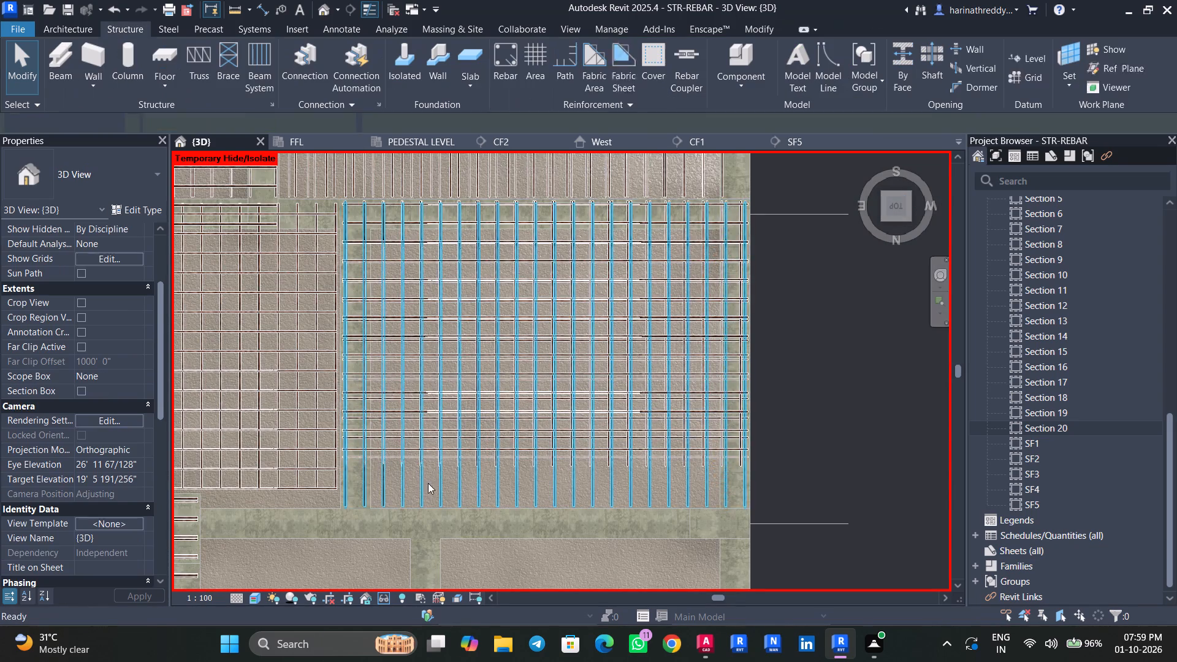
pyautogui.press('Escape')
pyautogui.keyDown('shift'); pyautogui.moveTo(816, 482); pyautogui.dragTo(787, 335, button='middle'); pyautogui.keyUp('shift')
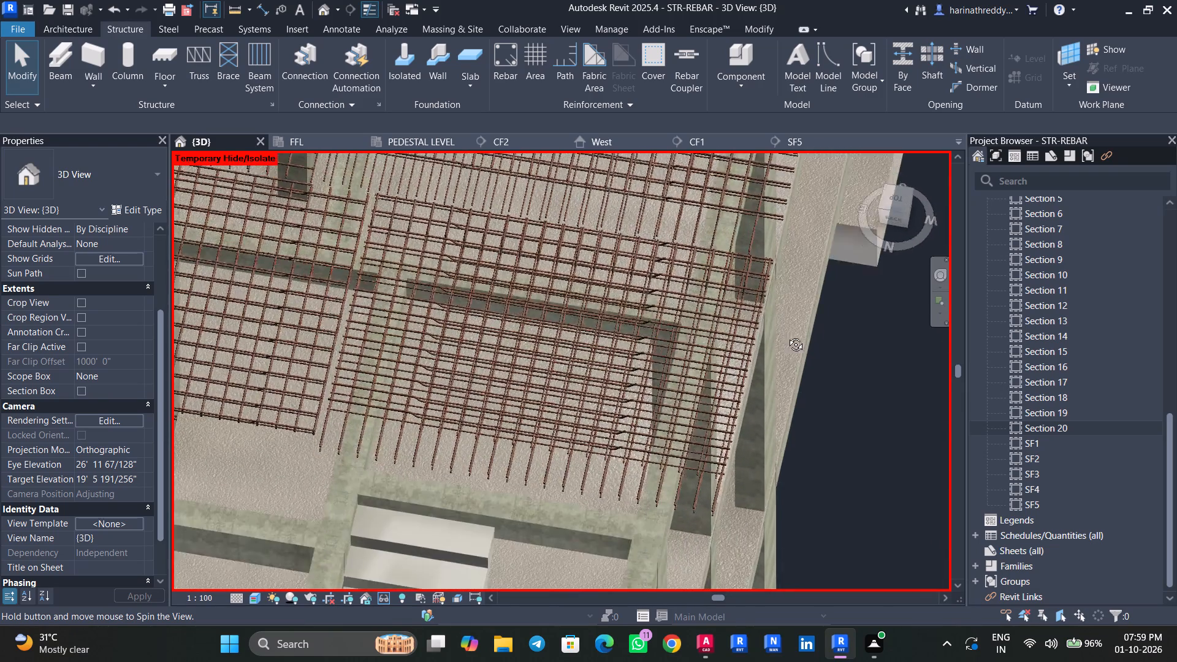
pyautogui.keyDown('shift'); pyautogui.moveTo(787, 335); pyautogui.dragTo(633, 208, button='middle'); pyautogui.keyUp('shift')
pyautogui.scroll(5, 497, 476)
pyautogui.scroll(1, 562, 490)
pyautogui.keyDown('shift'); pyautogui.moveTo(556, 484); pyautogui.dragTo(550, 475, button='middle'); pyautogui.keyUp('shift')
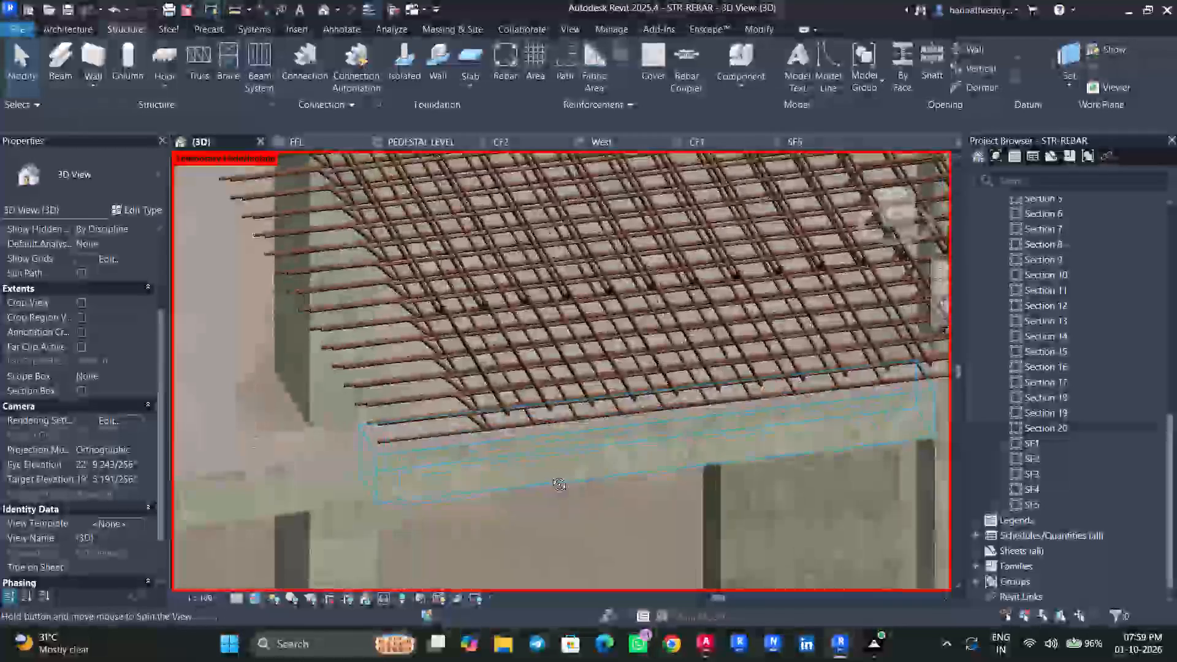
pyautogui.keyDown('shift'); pyautogui.moveTo(550, 475); pyautogui.dragTo(550, 468, button='middle'); pyautogui.keyUp('shift')
pyautogui.keyDown('shift'); pyautogui.moveTo(779, 488); pyautogui.dragTo(760, 481, button='middle'); pyautogui.keyUp('shift')
pyautogui.moveTo(749, 476); pyautogui.dragTo(839, 586, button='middle')
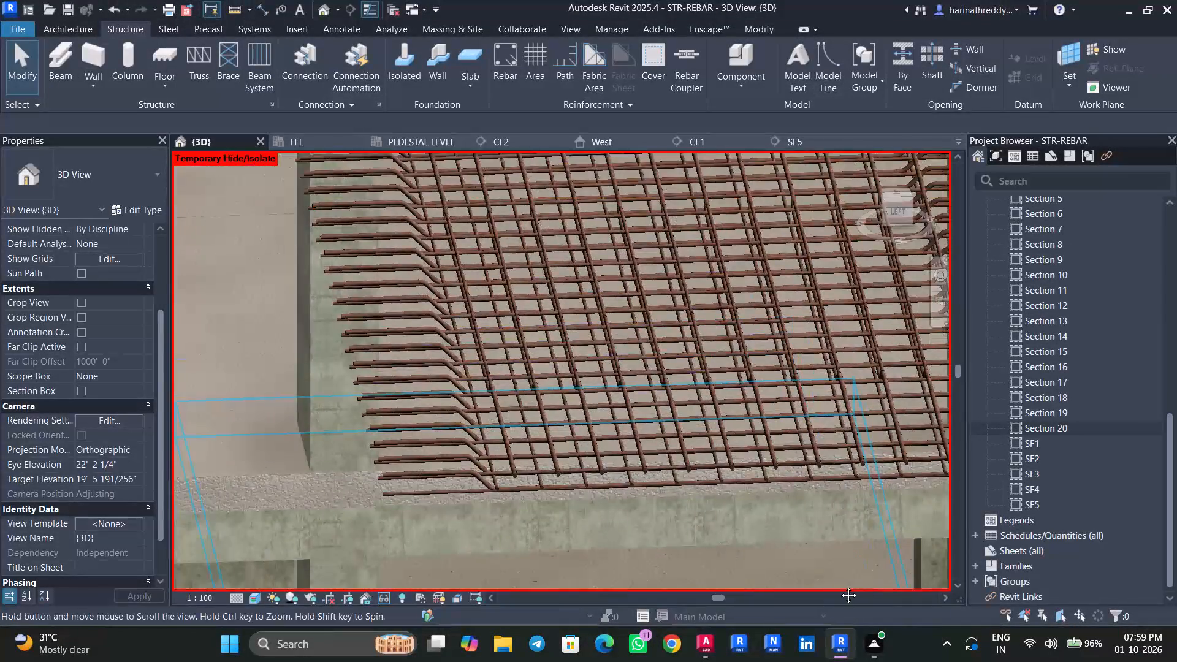
pyautogui.moveTo(839, 586); pyautogui.dragTo(839, 585, button='middle')
pyautogui.scroll(-3, 627, 532)
pyautogui.keyDown('shift'); pyautogui.moveTo(714, 542); pyautogui.dragTo(709, 505, button='middle'); pyautogui.keyUp('shift')
pyautogui.scroll(4, 531, 470)
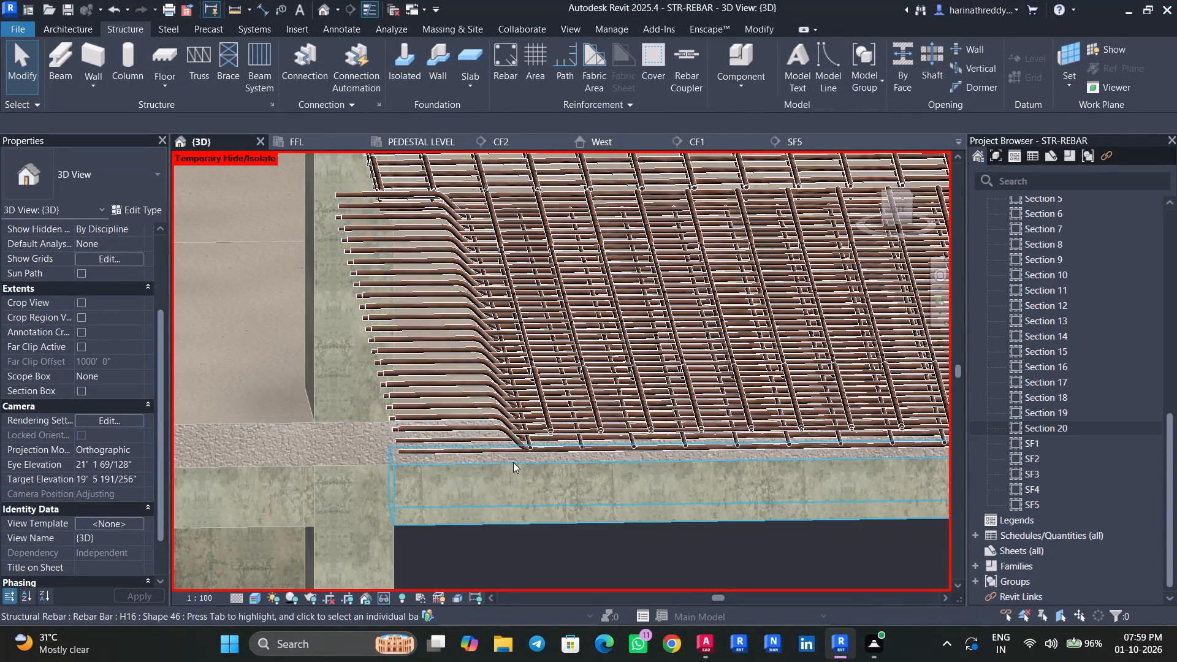
pyautogui.click(514, 459)
pyautogui.press('Escape')
pyautogui.press('Escape')
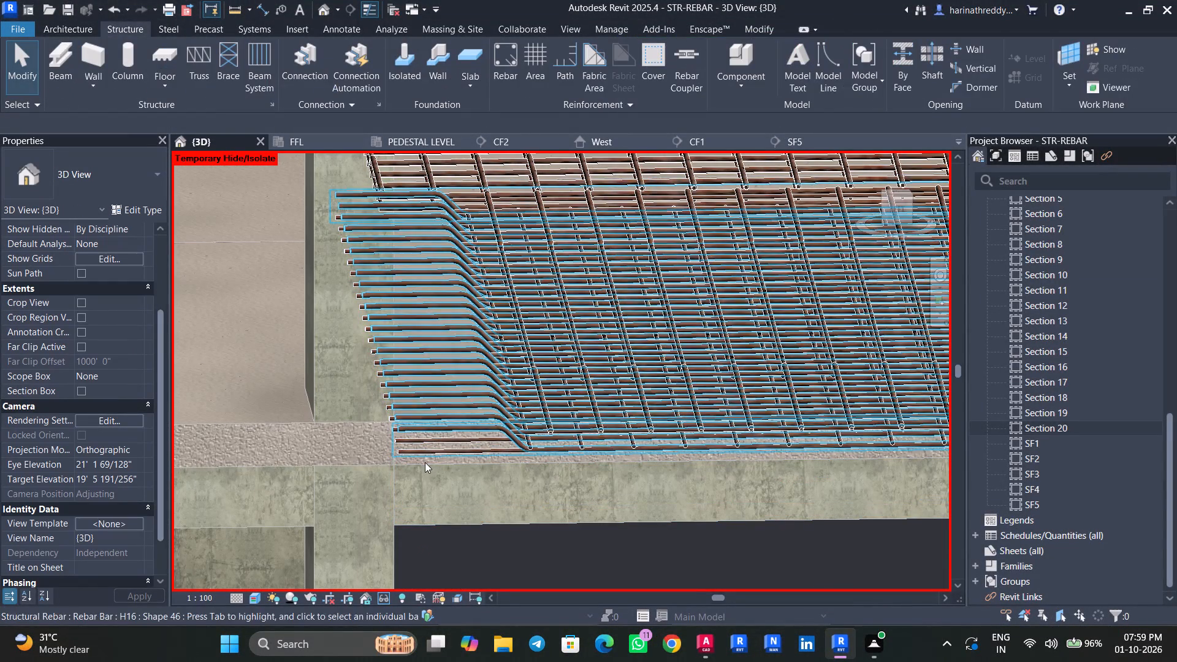
# Isolate the west-edge 5" floor slab in a section box to examine its bar ends, and turn the section box off.
pyautogui.click(422, 465)
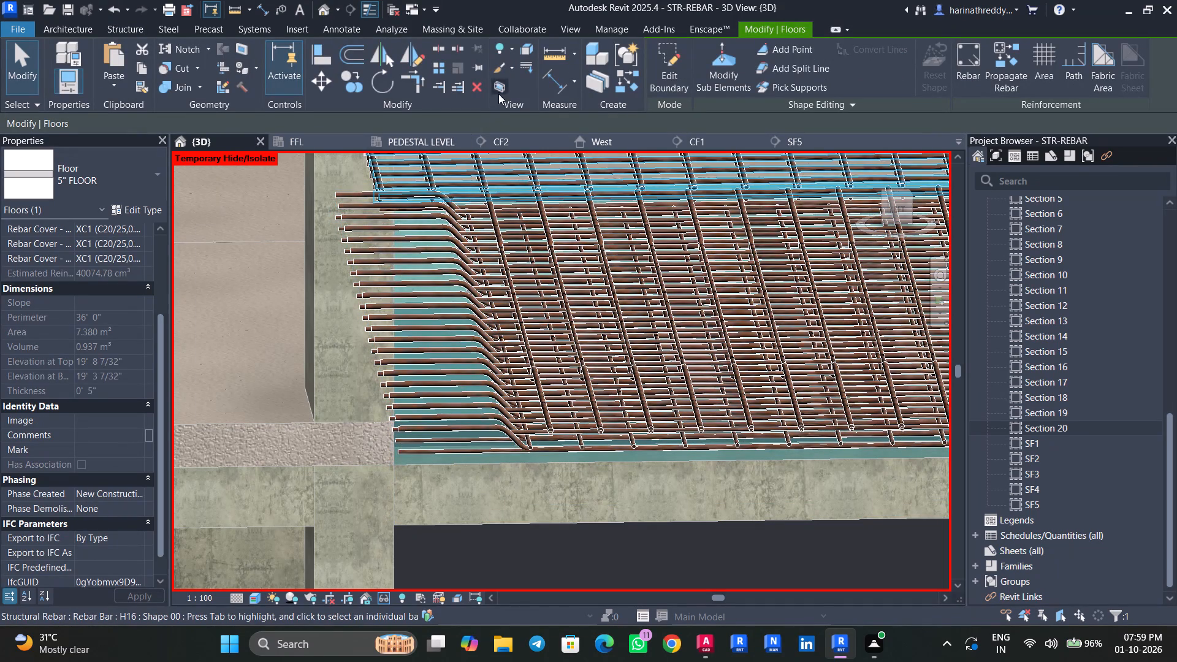
pyautogui.click(498, 92)
pyautogui.keyDown('shift'); pyautogui.moveTo(547, 333); pyautogui.dragTo(541, 425, button='middle'); pyautogui.keyUp('shift')
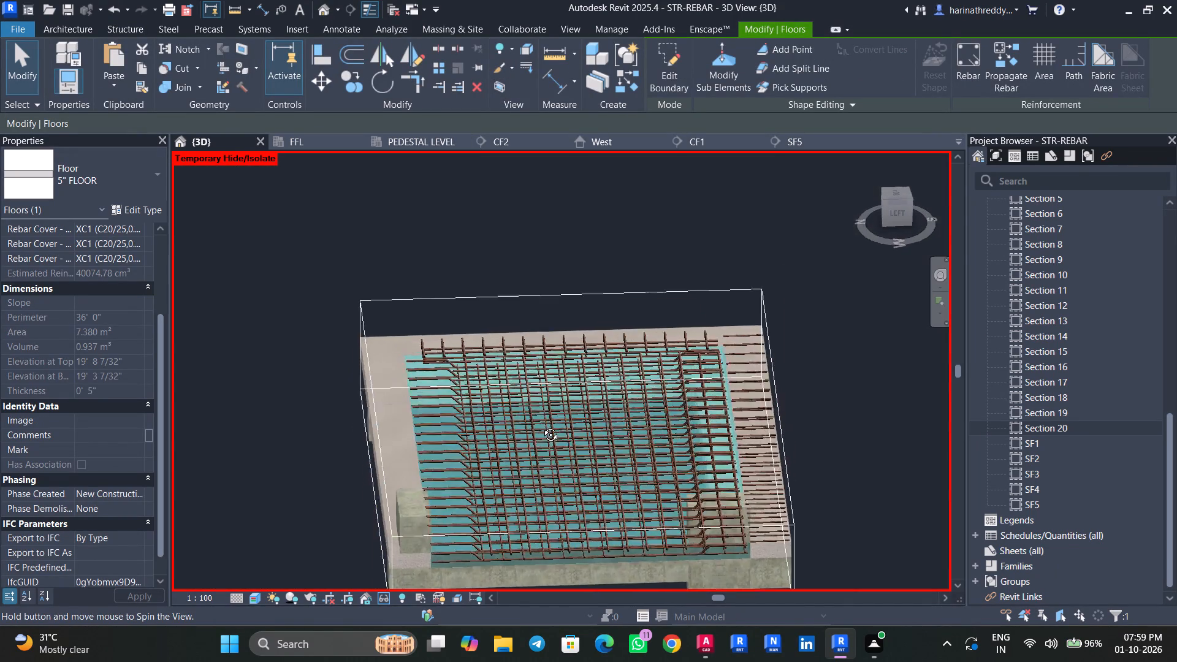
pyautogui.keyDown('shift'); pyautogui.moveTo(541, 425); pyautogui.dragTo(718, 415, button='middle'); pyautogui.keyUp('shift')
pyautogui.scroll(4, 362, 380)
pyautogui.press('Escape')
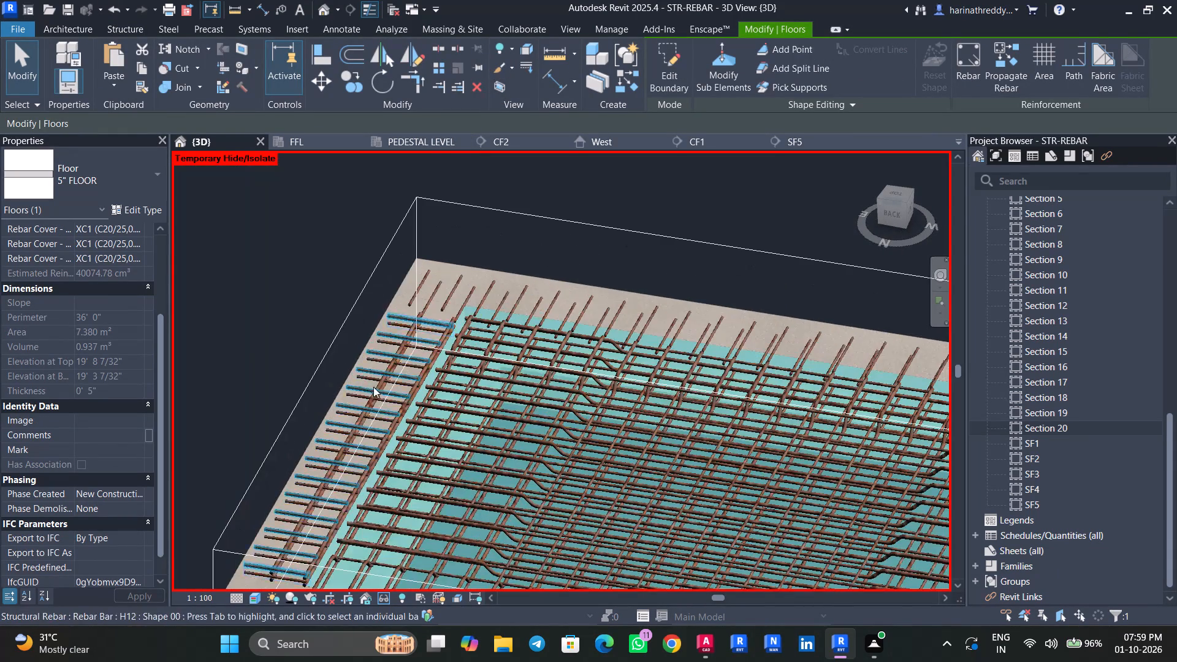
pyautogui.press('Escape')
pyautogui.moveTo(663, 435); pyautogui.dragTo(411, 365, button='middle')
pyautogui.keyDown('shift'); pyautogui.moveTo(504, 447); pyautogui.dragTo(477, 490, button='middle'); pyautogui.keyUp('shift')
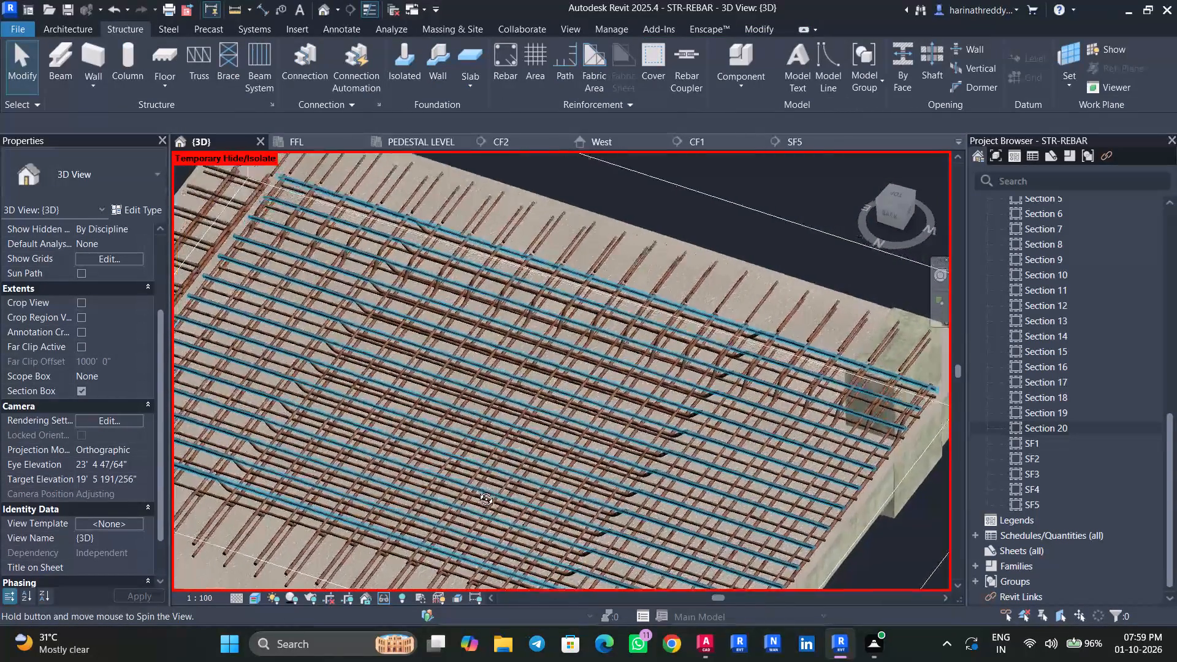
pyautogui.keyDown('shift'); pyautogui.moveTo(477, 490); pyautogui.dragTo(470, 503, button='middle'); pyautogui.keyUp('shift')
pyautogui.scroll(-4, 470, 501)
pyautogui.scroll(1, 470, 499)
pyautogui.keyDown('shift'); pyautogui.moveTo(469, 499); pyautogui.dragTo(464, 482, button='middle'); pyautogui.keyUp('shift')
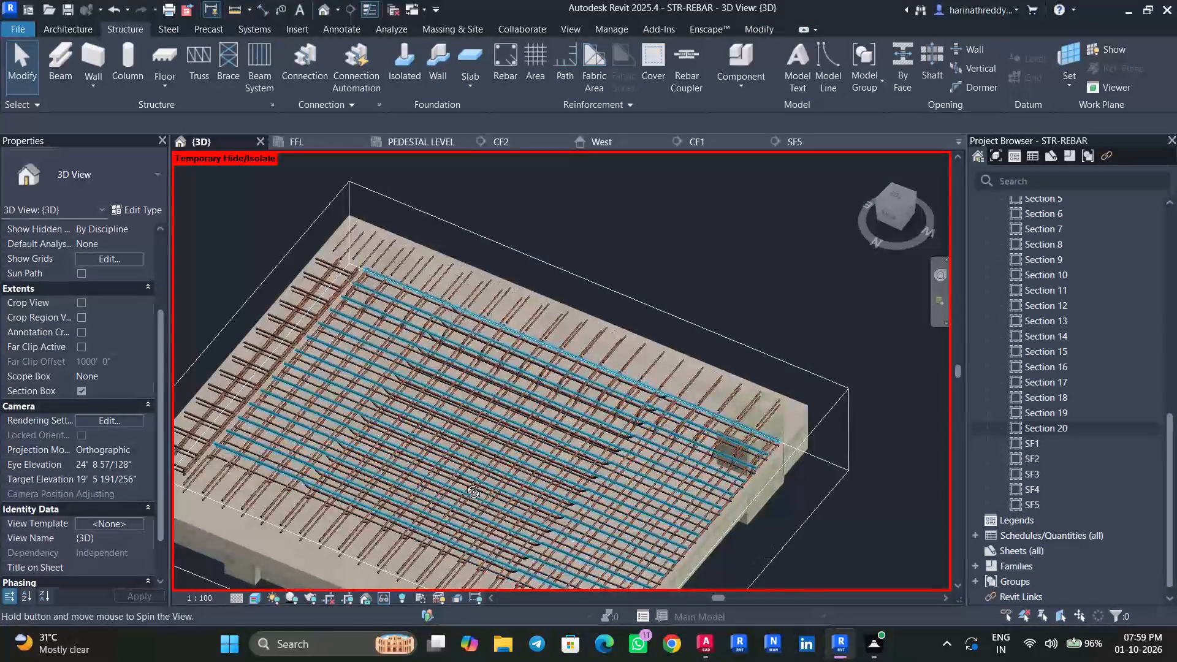
pyautogui.keyDown('shift'); pyautogui.moveTo(464, 482); pyautogui.dragTo(462, 475, button='middle'); pyautogui.keyUp('shift')
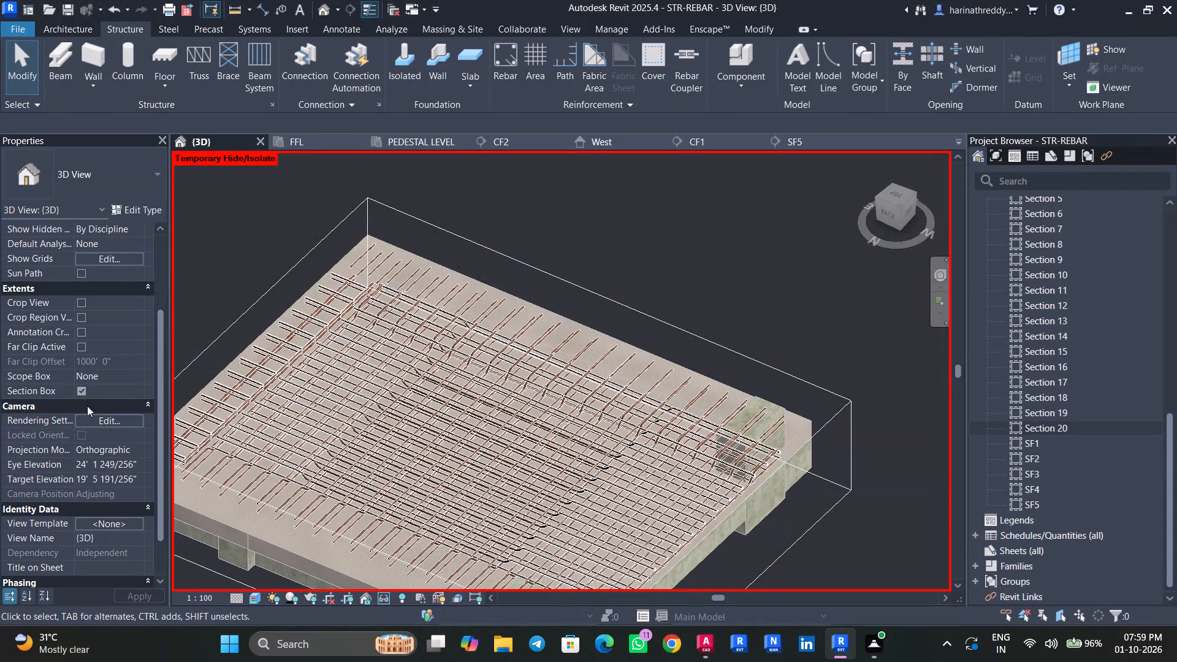
pyautogui.click(80, 390)
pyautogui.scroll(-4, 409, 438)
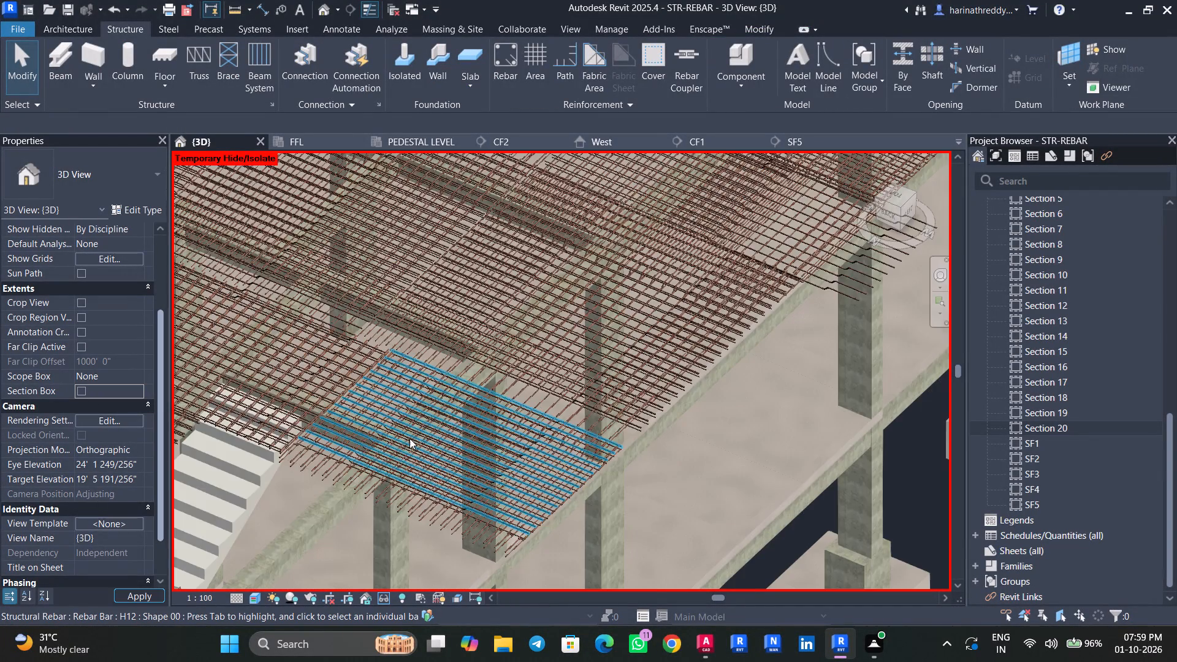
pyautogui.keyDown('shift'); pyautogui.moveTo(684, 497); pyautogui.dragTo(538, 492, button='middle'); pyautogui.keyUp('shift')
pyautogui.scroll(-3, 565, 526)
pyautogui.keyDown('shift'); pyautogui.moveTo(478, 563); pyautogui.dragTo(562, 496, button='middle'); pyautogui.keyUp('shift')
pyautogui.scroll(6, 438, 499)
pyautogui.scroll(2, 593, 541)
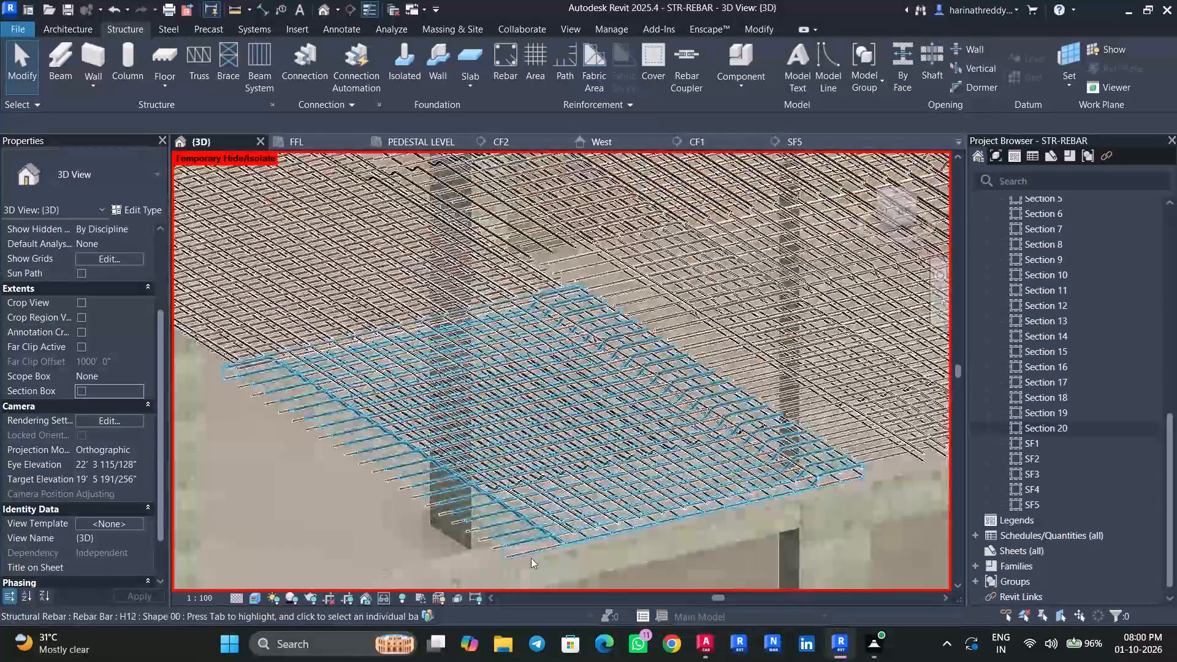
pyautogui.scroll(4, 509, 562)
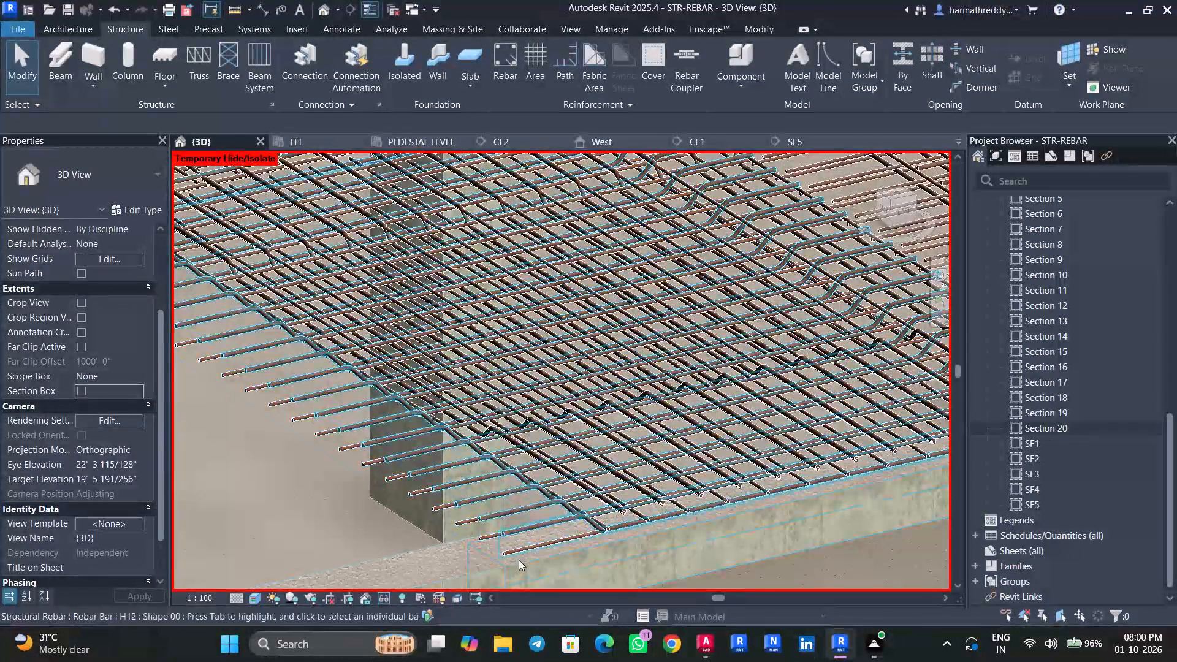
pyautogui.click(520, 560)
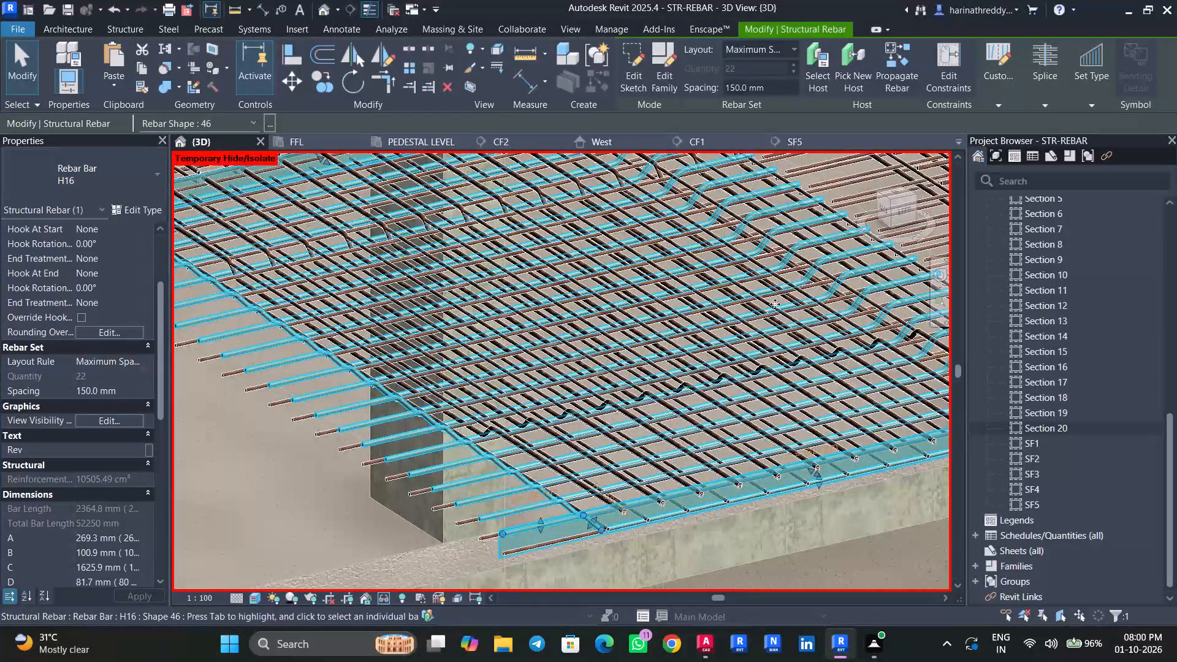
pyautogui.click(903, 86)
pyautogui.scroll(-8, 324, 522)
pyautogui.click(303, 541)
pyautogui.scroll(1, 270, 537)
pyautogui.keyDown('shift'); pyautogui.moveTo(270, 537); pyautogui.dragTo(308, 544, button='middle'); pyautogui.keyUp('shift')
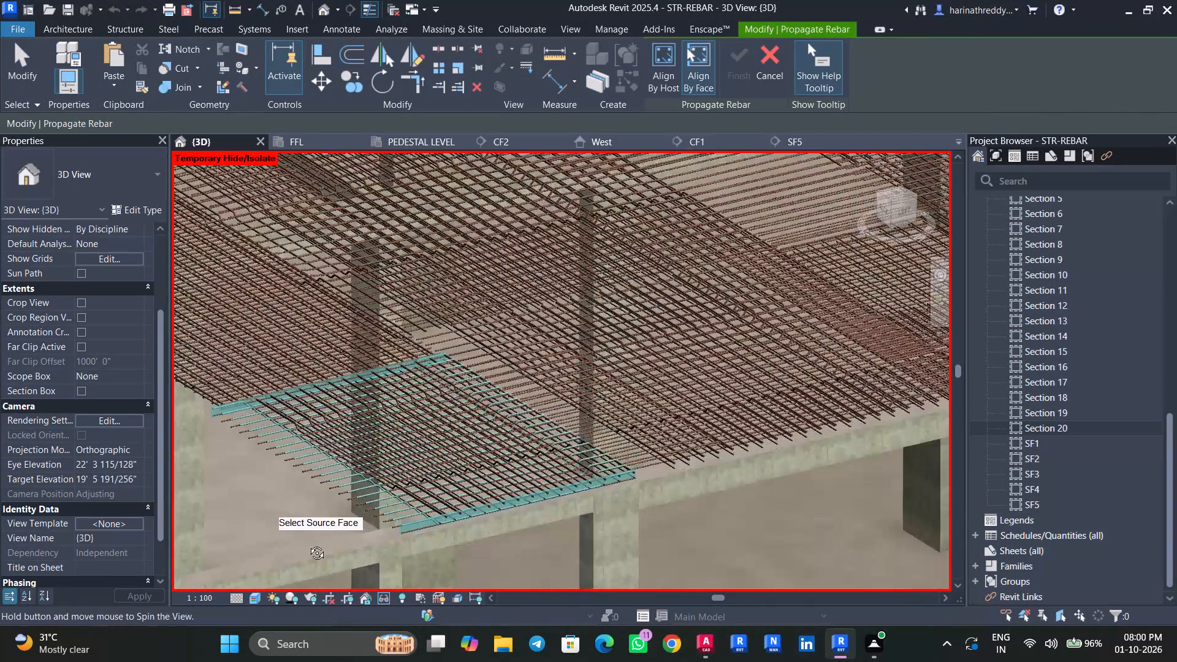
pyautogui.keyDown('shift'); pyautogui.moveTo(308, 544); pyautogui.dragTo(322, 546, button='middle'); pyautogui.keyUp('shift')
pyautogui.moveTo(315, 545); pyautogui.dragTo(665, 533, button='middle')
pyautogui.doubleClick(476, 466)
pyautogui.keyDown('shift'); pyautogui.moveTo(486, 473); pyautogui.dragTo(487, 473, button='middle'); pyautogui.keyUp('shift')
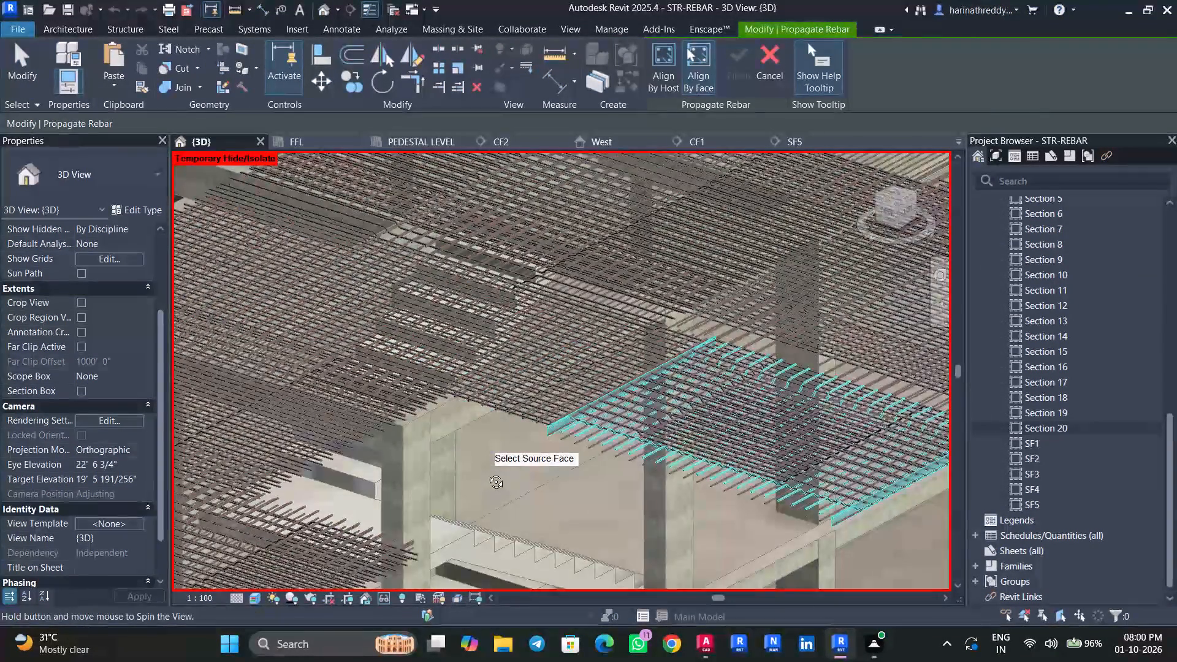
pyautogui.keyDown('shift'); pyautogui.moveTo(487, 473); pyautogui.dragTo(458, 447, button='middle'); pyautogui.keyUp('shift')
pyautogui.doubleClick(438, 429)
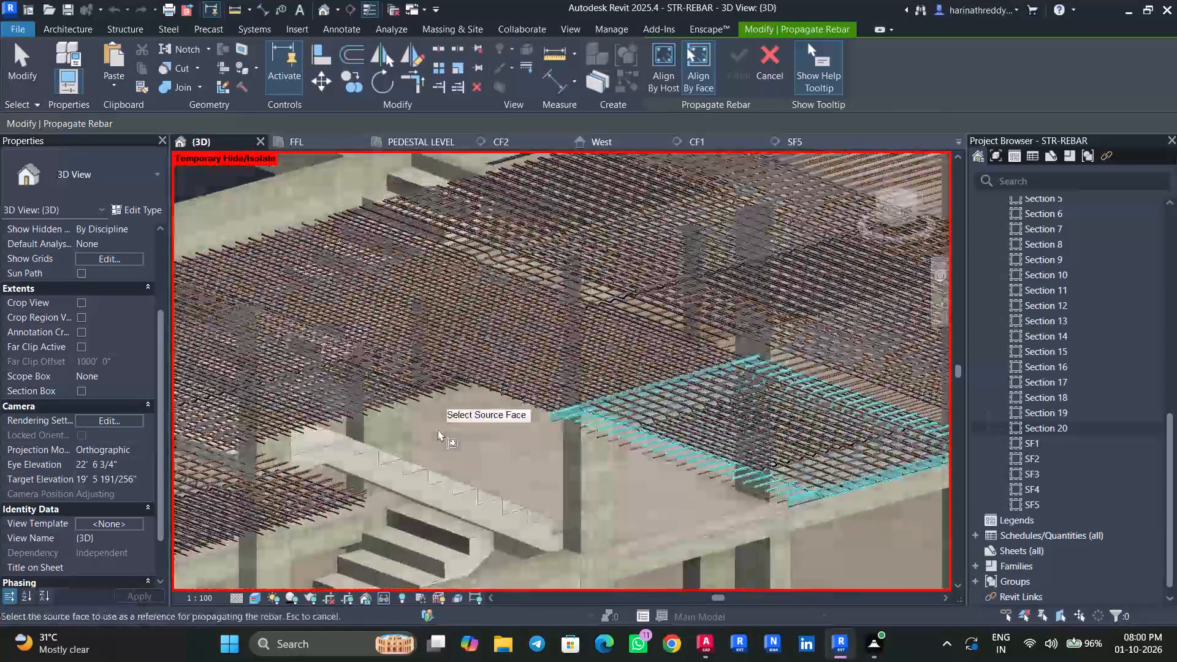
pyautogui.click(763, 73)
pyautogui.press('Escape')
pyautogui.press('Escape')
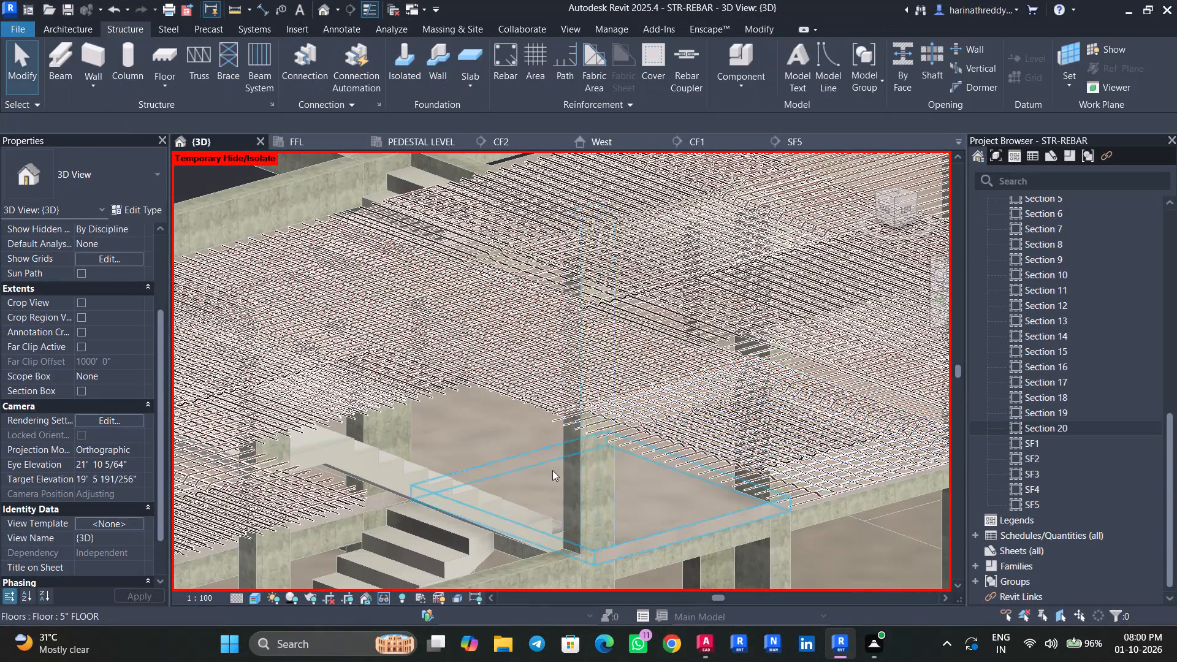
# Examine from above and from the side how the H16 and H12 bars lie along the floor slab's beam-supported edge.
pyautogui.scroll(-7, 552, 470)
pyautogui.keyDown('shift'); pyautogui.moveTo(555, 474); pyautogui.dragTo(608, 648, button='middle'); pyautogui.keyUp('shift')
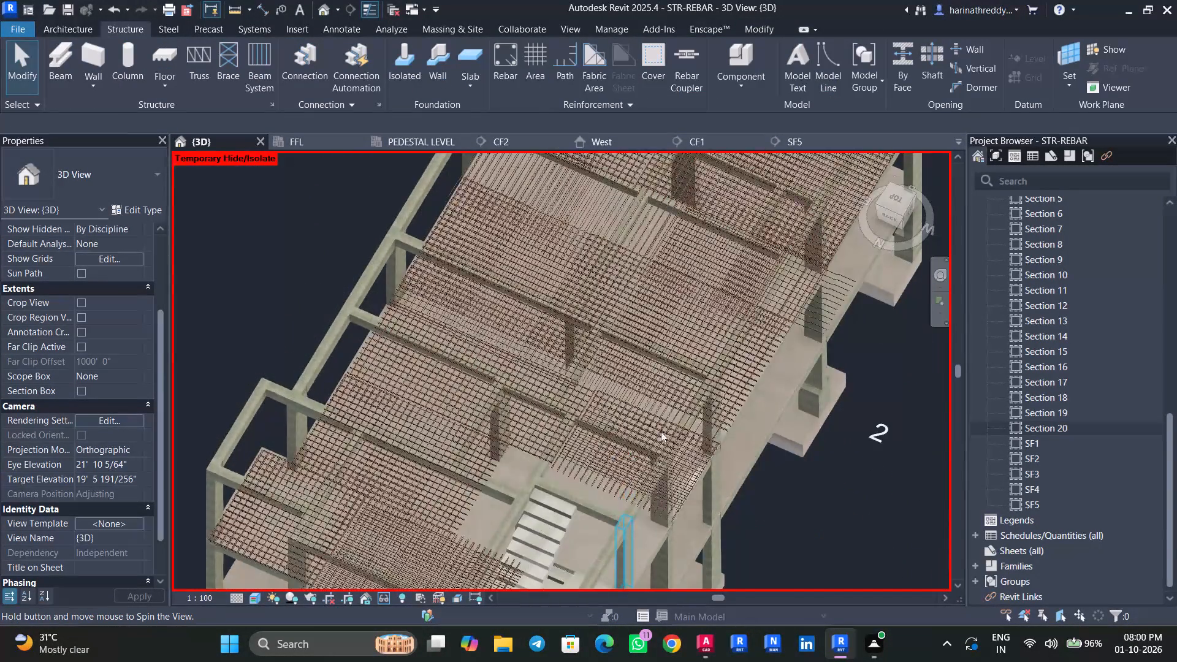
pyautogui.scroll(6, 569, 192)
pyautogui.moveTo(565, 190); pyautogui.dragTo(501, 425, button='middle')
pyautogui.click(501, 425)
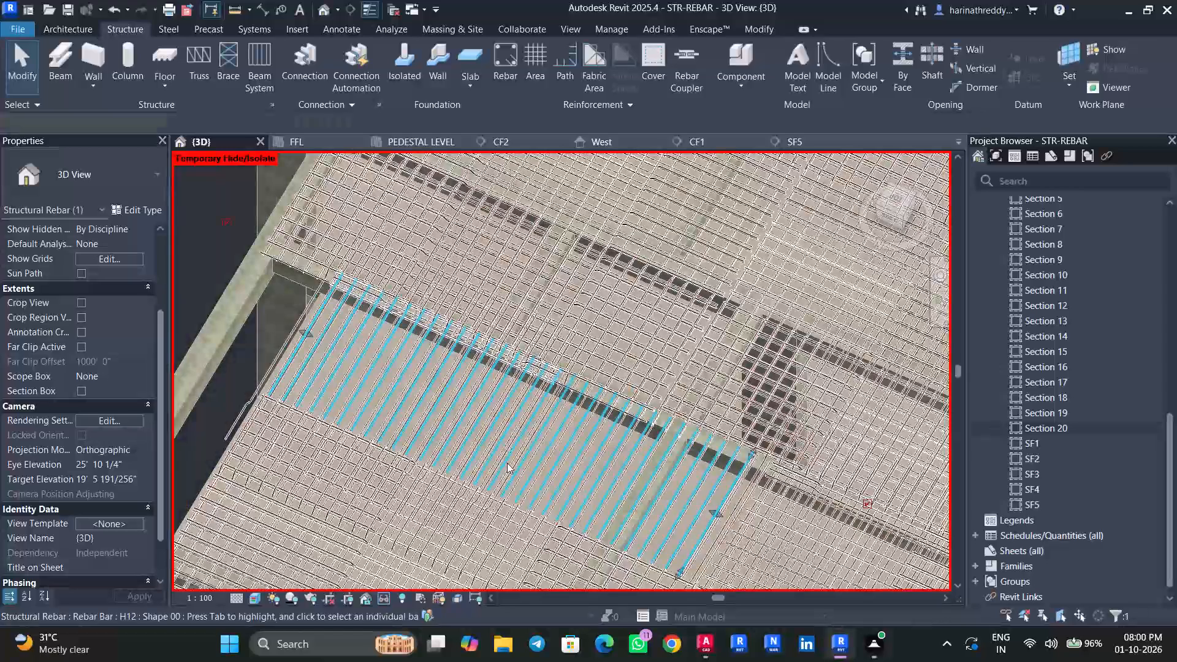
pyautogui.keyDown('shift'); pyautogui.moveTo(509, 463); pyautogui.dragTo(714, 319, button='middle'); pyautogui.keyUp('shift')
pyautogui.keyDown('shift'); pyautogui.scroll(1, 714, 319); pyautogui.keyUp('shift')
pyautogui.press('Escape')
pyautogui.press('Escape')
pyautogui.scroll(5, 400, 539)
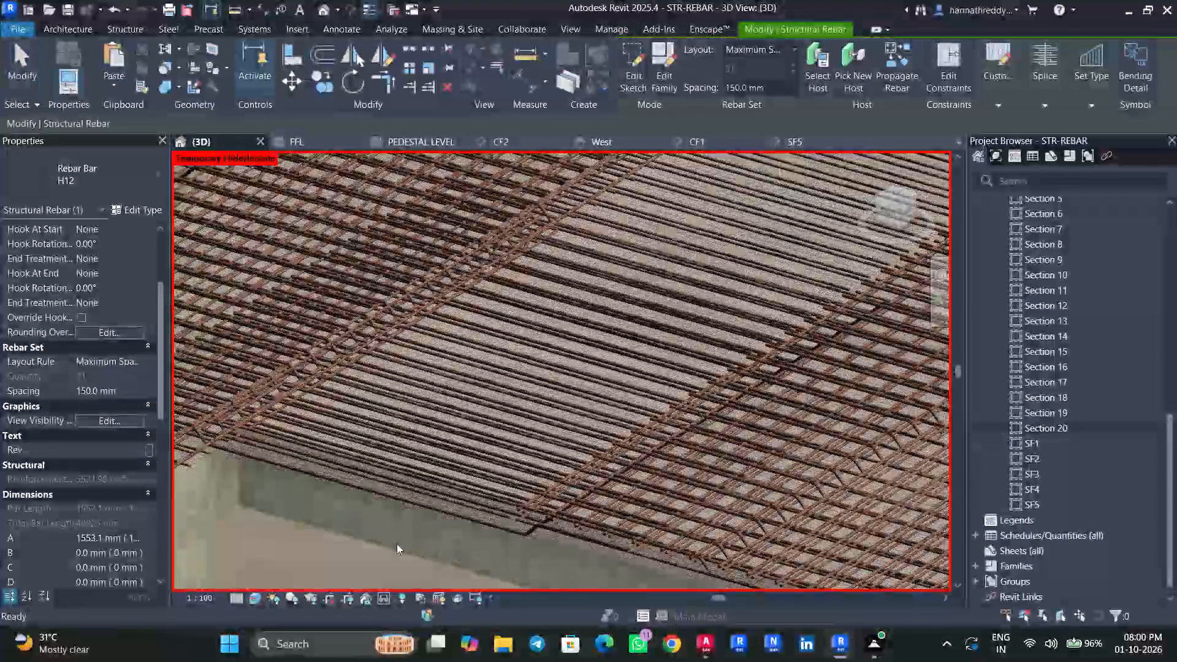
pyautogui.scroll(2, 397, 544)
pyautogui.keyDown('shift'); pyautogui.moveTo(397, 544); pyautogui.dragTo(430, 514, button='middle'); pyautogui.keyUp('shift')
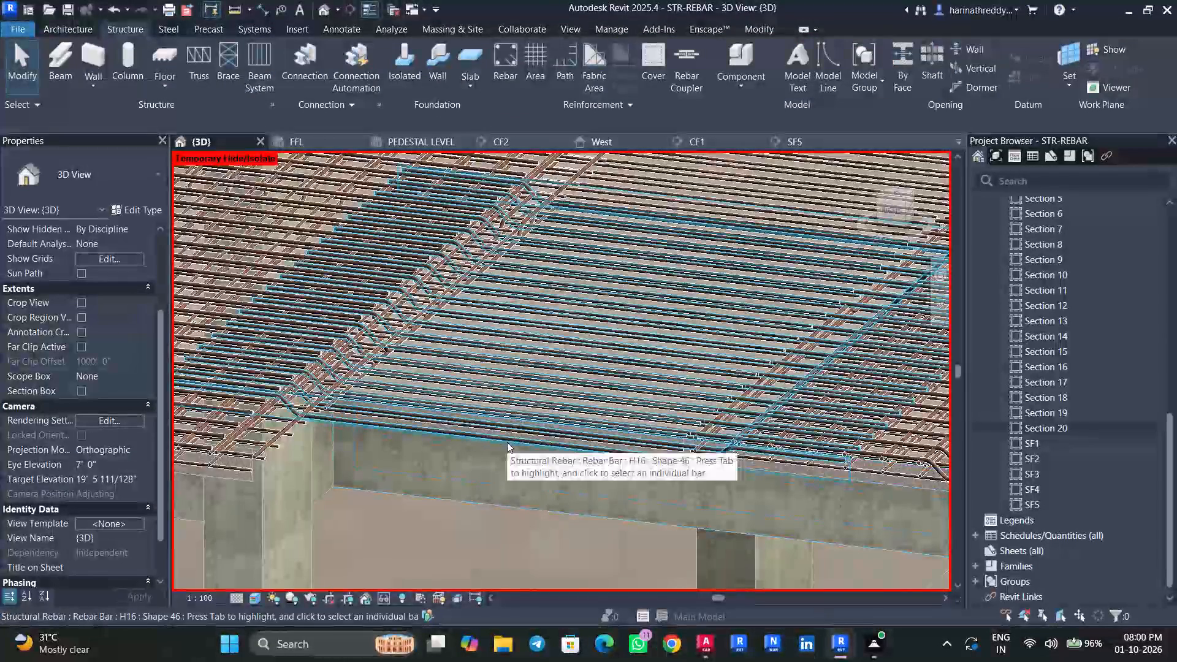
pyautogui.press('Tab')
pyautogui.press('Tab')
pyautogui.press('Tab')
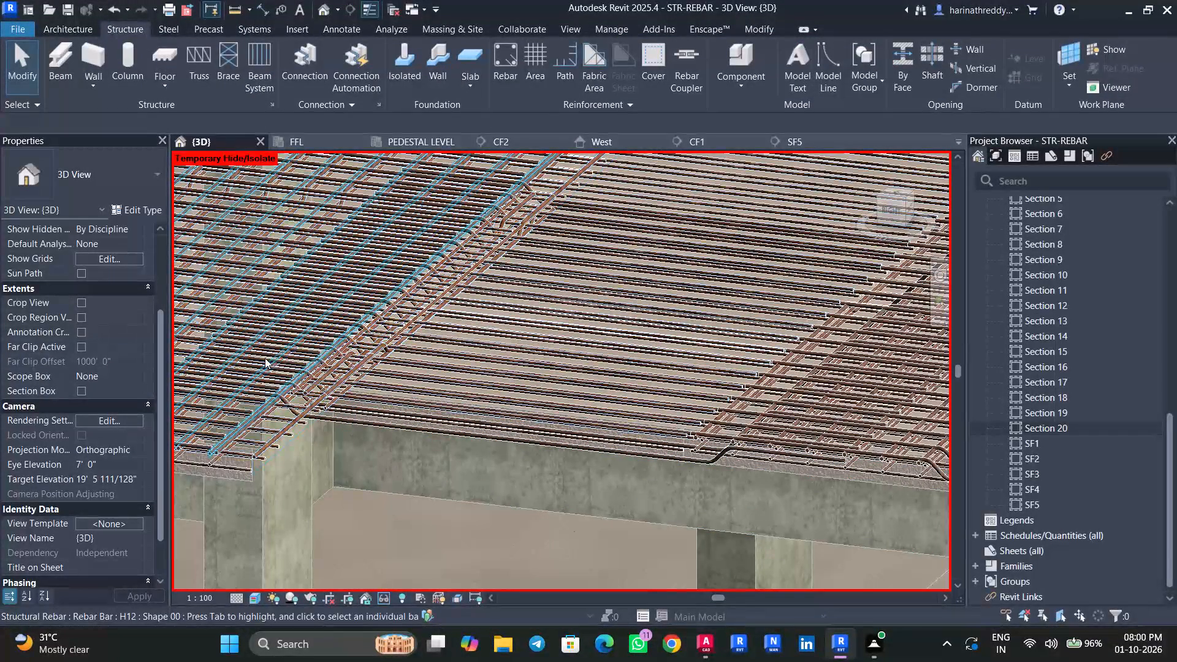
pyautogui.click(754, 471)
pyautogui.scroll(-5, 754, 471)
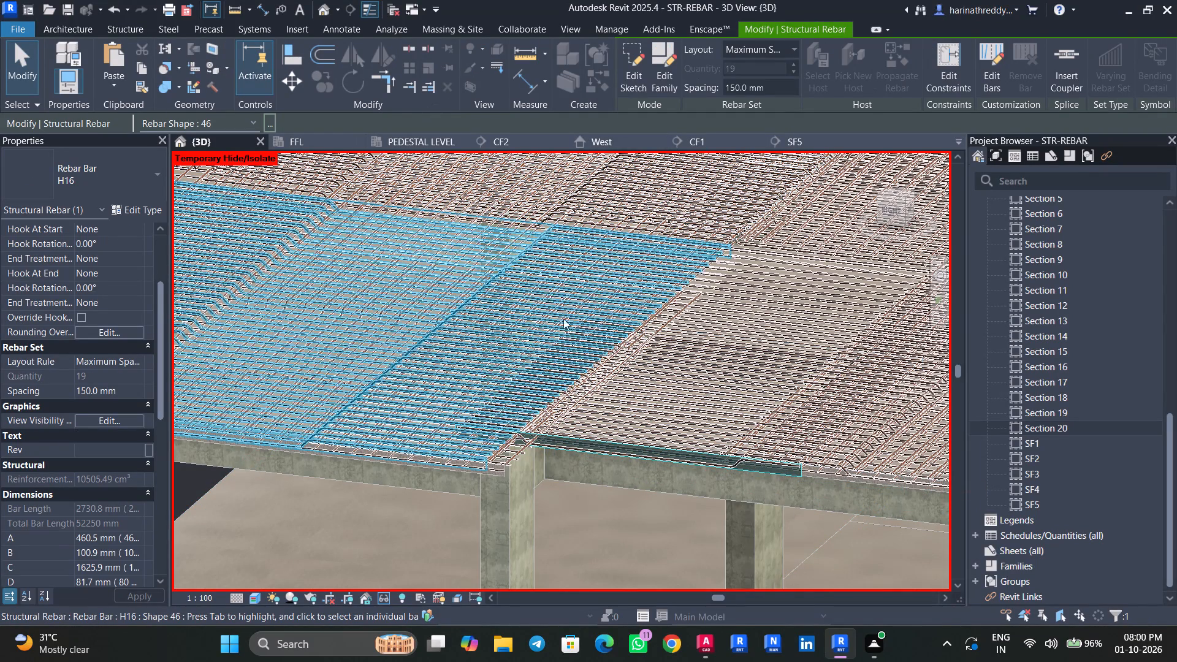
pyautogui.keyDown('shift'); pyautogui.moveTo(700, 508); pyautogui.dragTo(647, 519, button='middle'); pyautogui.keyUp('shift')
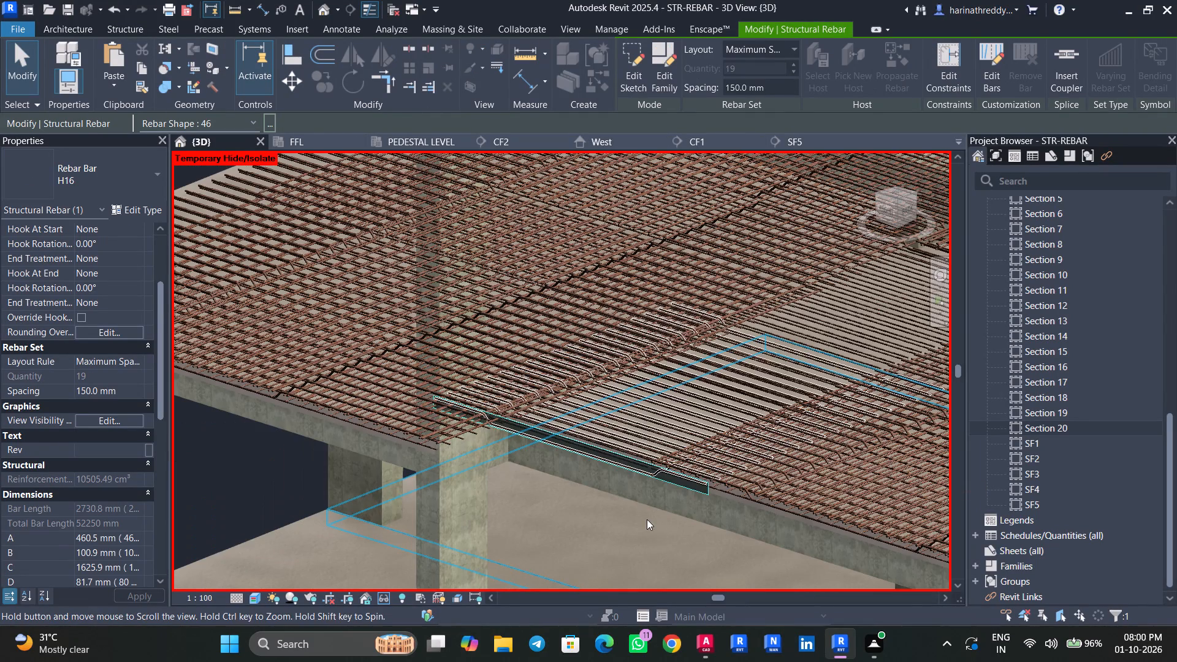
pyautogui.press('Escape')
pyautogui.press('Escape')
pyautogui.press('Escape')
# Isolate the slab around the 19-bar Shape 46 H16 set at the beam edge in a section box.
pyautogui.scroll(2, 625, 470)
pyautogui.scroll(-1, 625, 470)
pyautogui.scroll(5, 625, 470)
pyautogui.scroll(-1, 802, 516)
pyautogui.scroll(2, 802, 516)
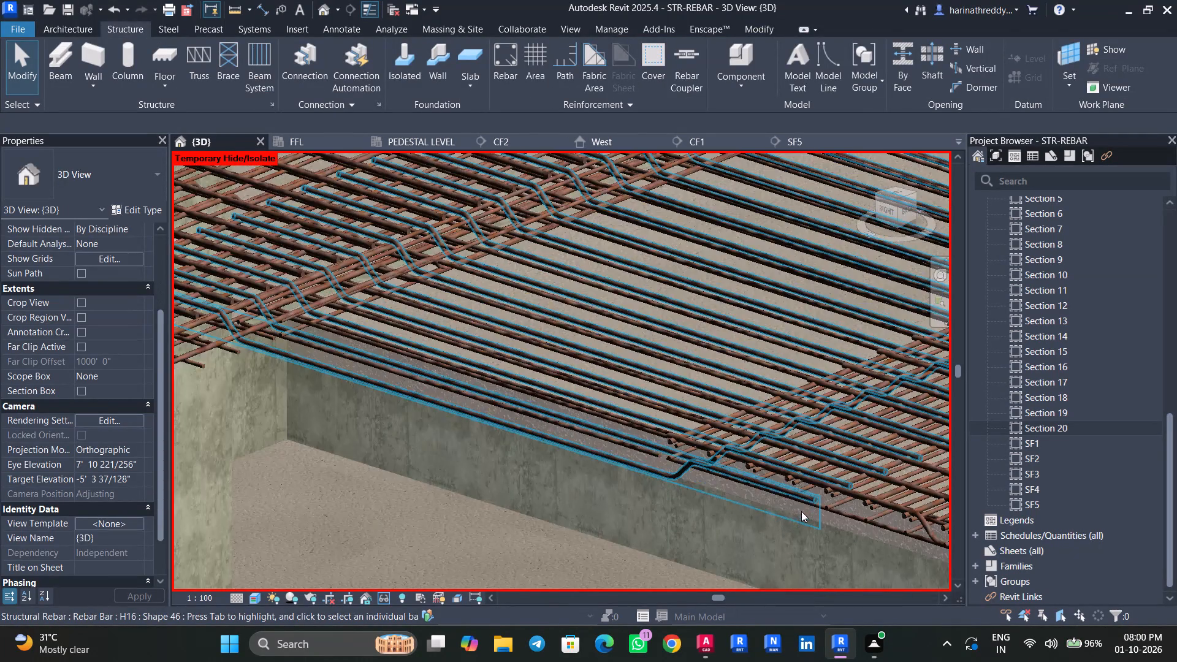
pyautogui.keyDown('shift'); pyautogui.moveTo(799, 508); pyautogui.dragTo(815, 490, button='middle'); pyautogui.keyUp('shift')
pyautogui.press('Tab')
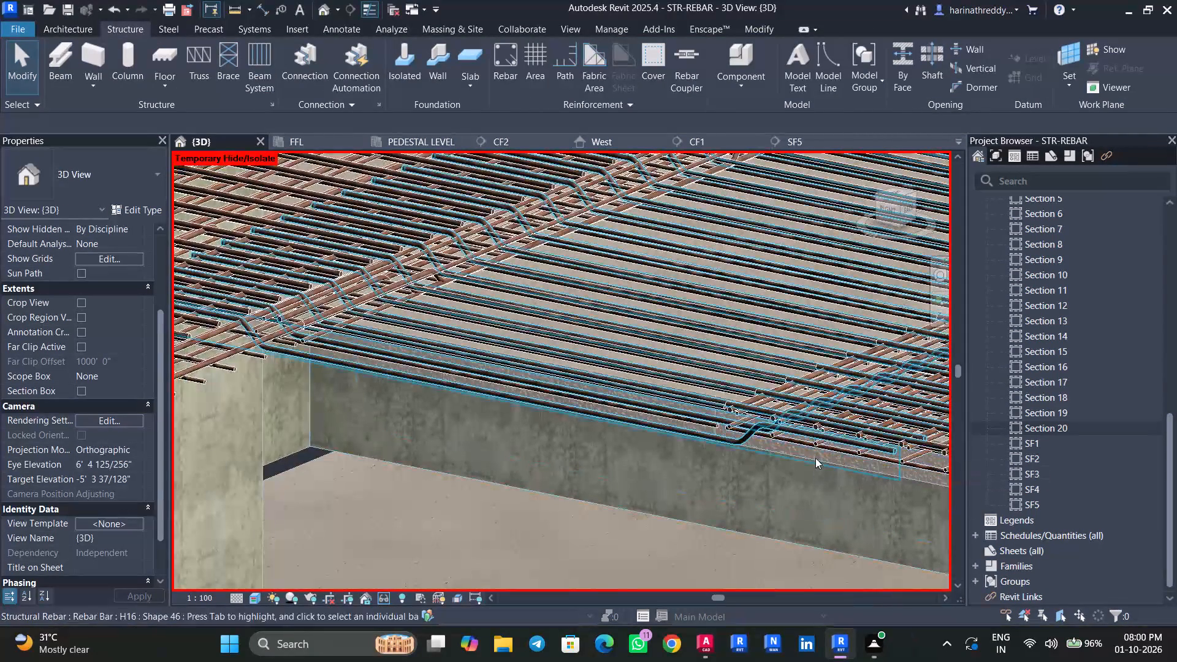
pyautogui.press('Tab')
pyautogui.press('Tab')
pyautogui.press('Tab')
pyautogui.press('Tab')
pyautogui.press('Tab')
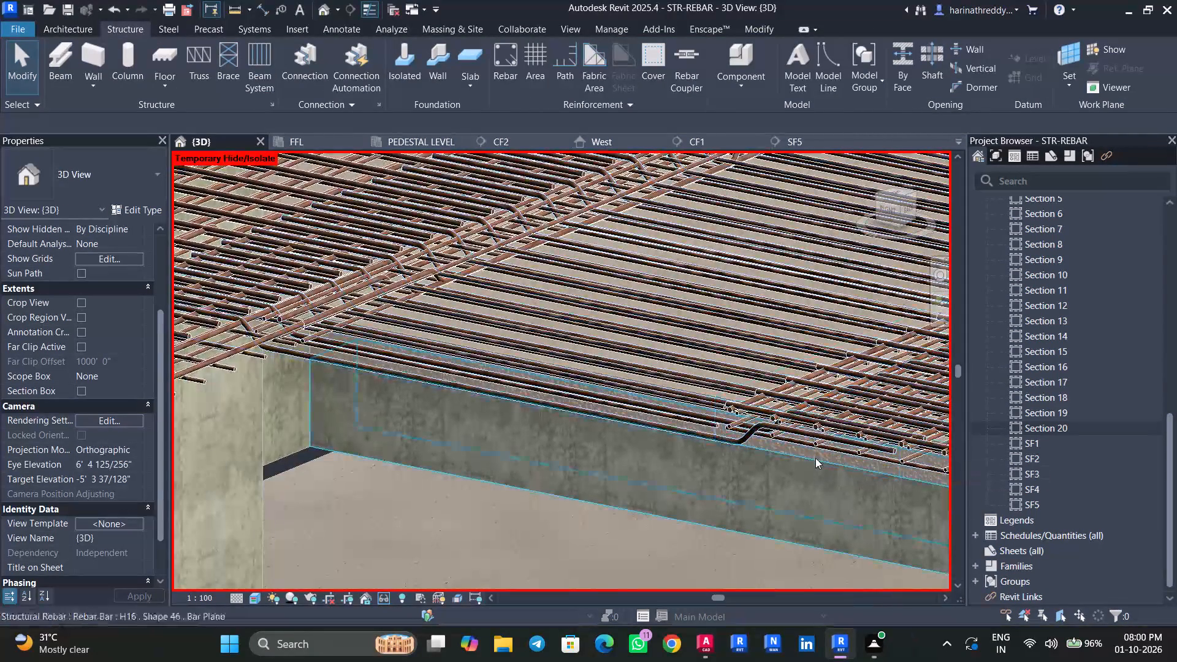
pyautogui.press('Tab')
pyautogui.press('Tab')
pyautogui.click(815, 458)
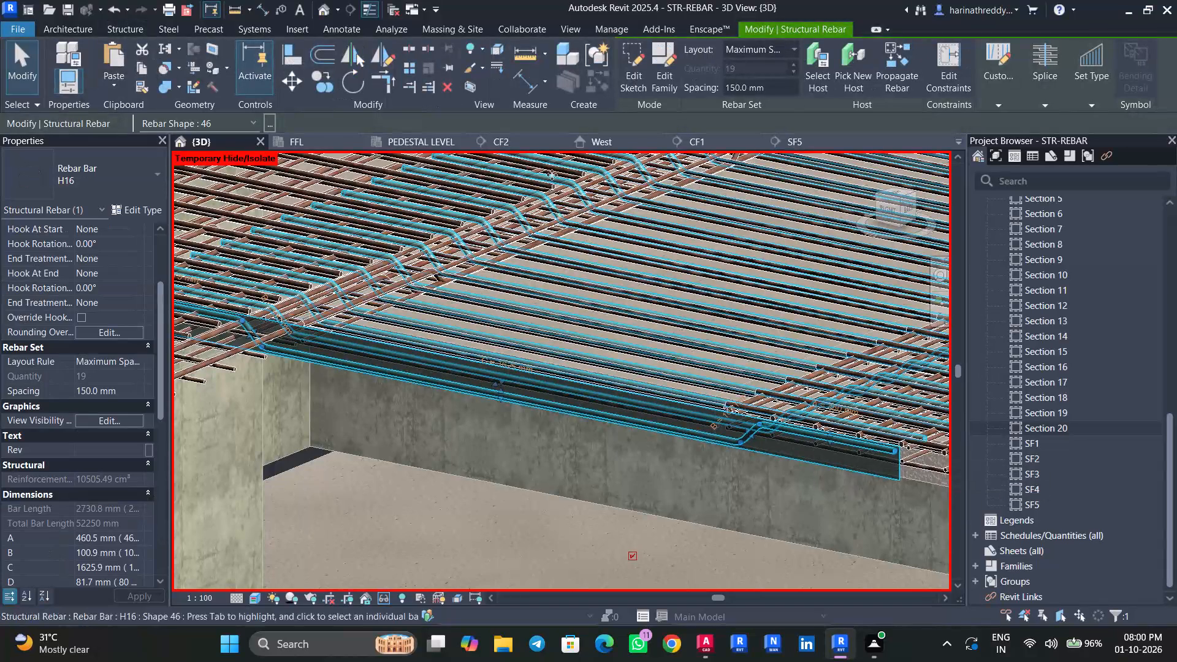
pyautogui.click(476, 89)
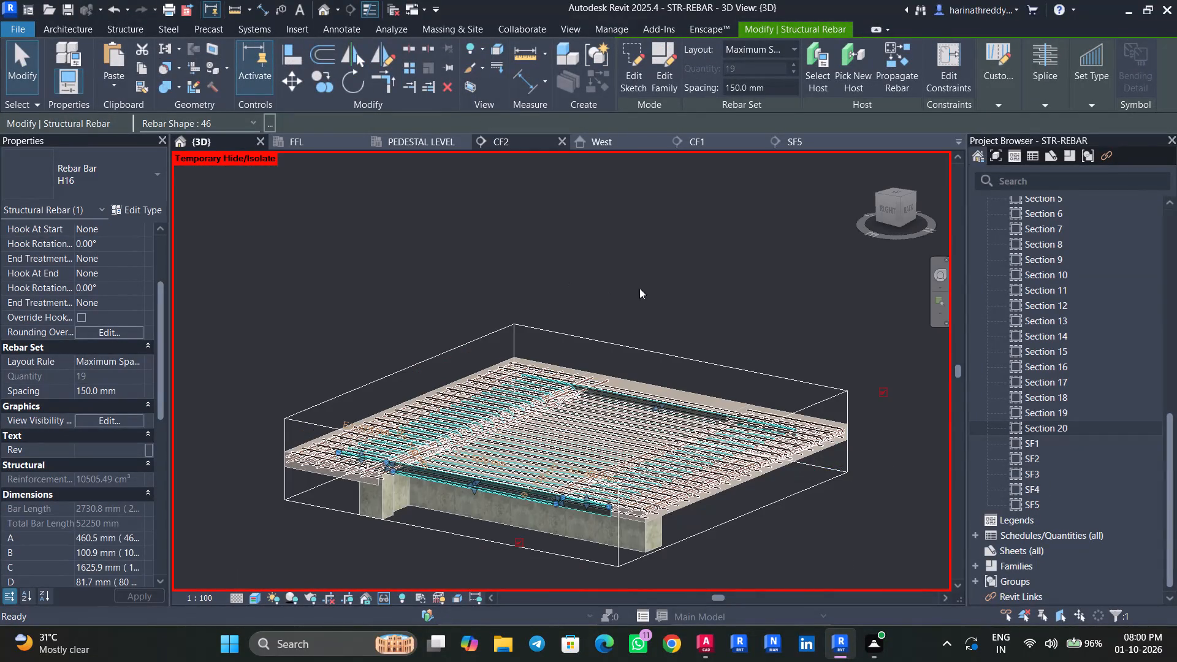
pyautogui.keyDown('shift'); pyautogui.moveTo(687, 279); pyautogui.dragTo(641, 485, button='middle'); pyautogui.keyUp('shift')
pyautogui.press('Escape')
pyautogui.press('Escape')
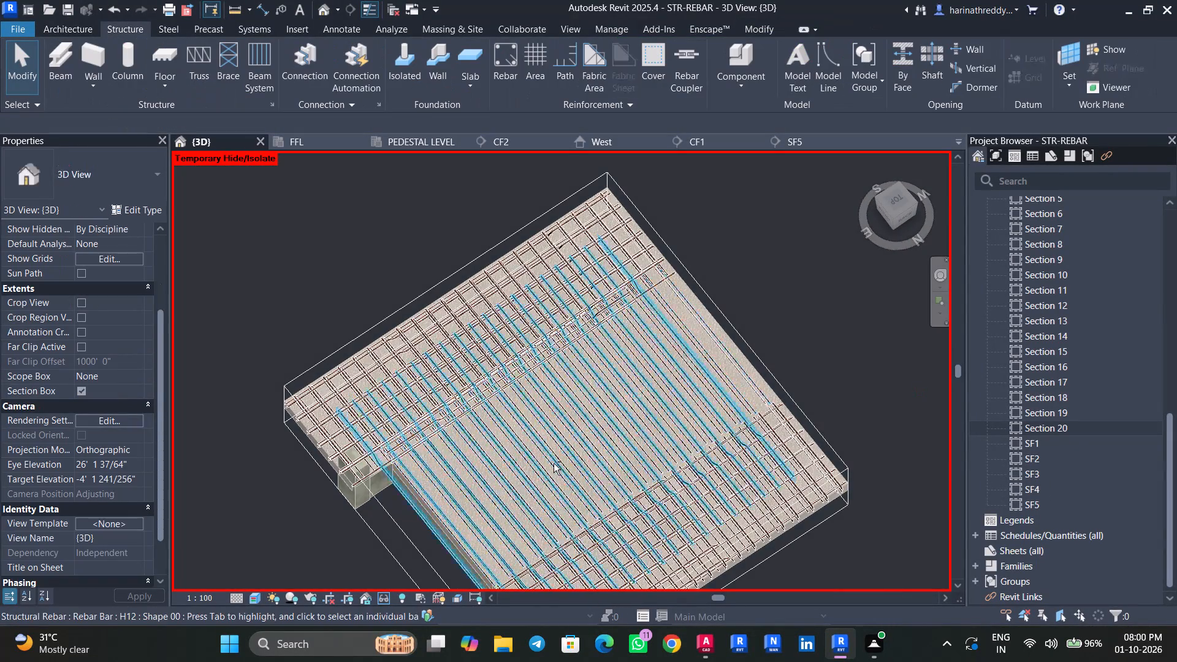
# Extend the long east-west Shape 46 H16 set northward across the slab's middle strip to 40 bars.
pyautogui.keyDown('shift'); pyautogui.moveTo(552, 462); pyautogui.dragTo(687, 513, button='middle'); pyautogui.keyUp('shift')
pyautogui.scroll(5, 446, 427)
pyautogui.click(508, 416)
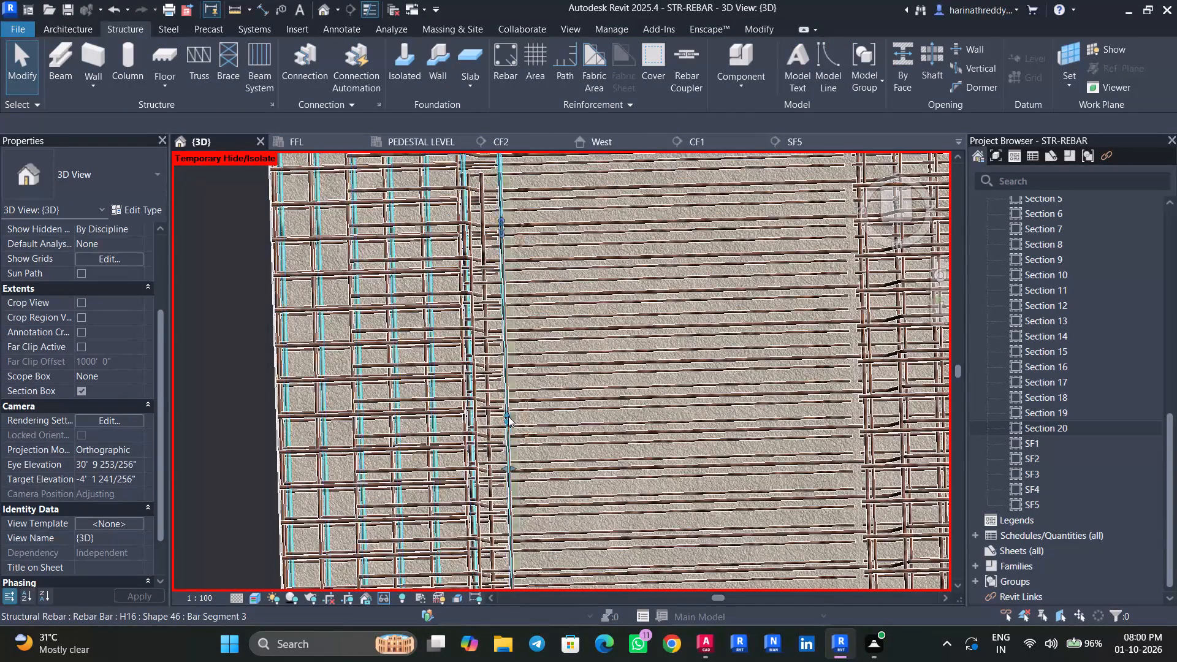
pyautogui.scroll(-6, 508, 416)
pyautogui.moveTo(510, 437); pyautogui.dragTo(628, 443)
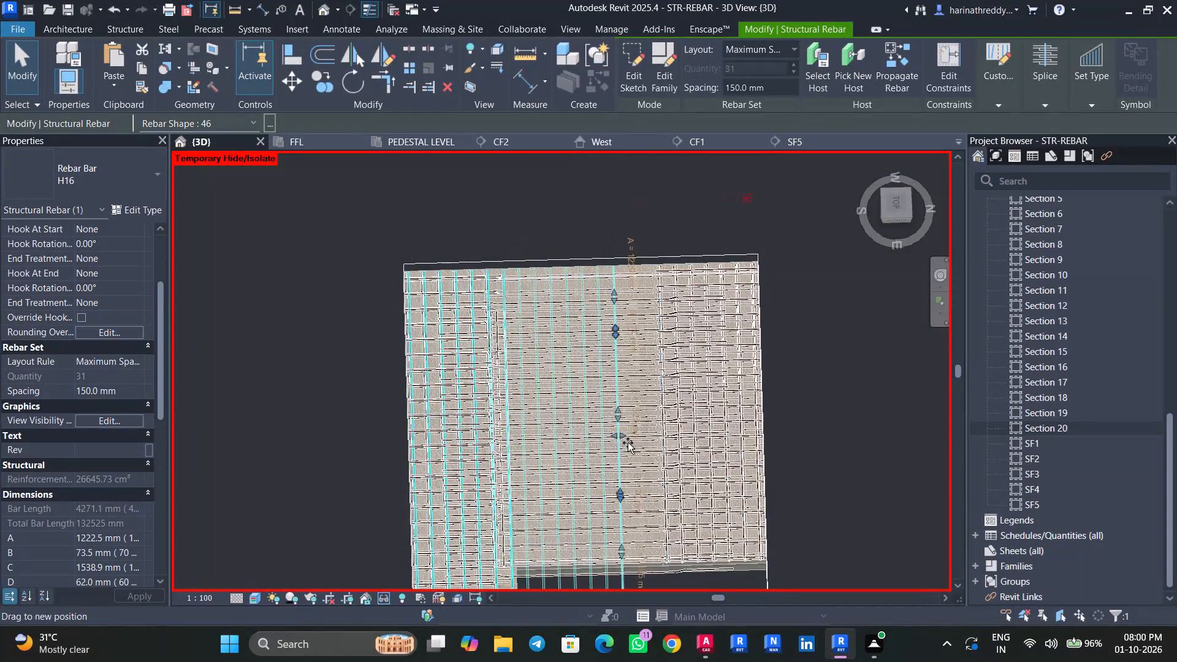
pyautogui.moveTo(628, 443); pyautogui.dragTo(658, 443)
pyautogui.scroll(4, 619, 433)
pyautogui.press('Escape')
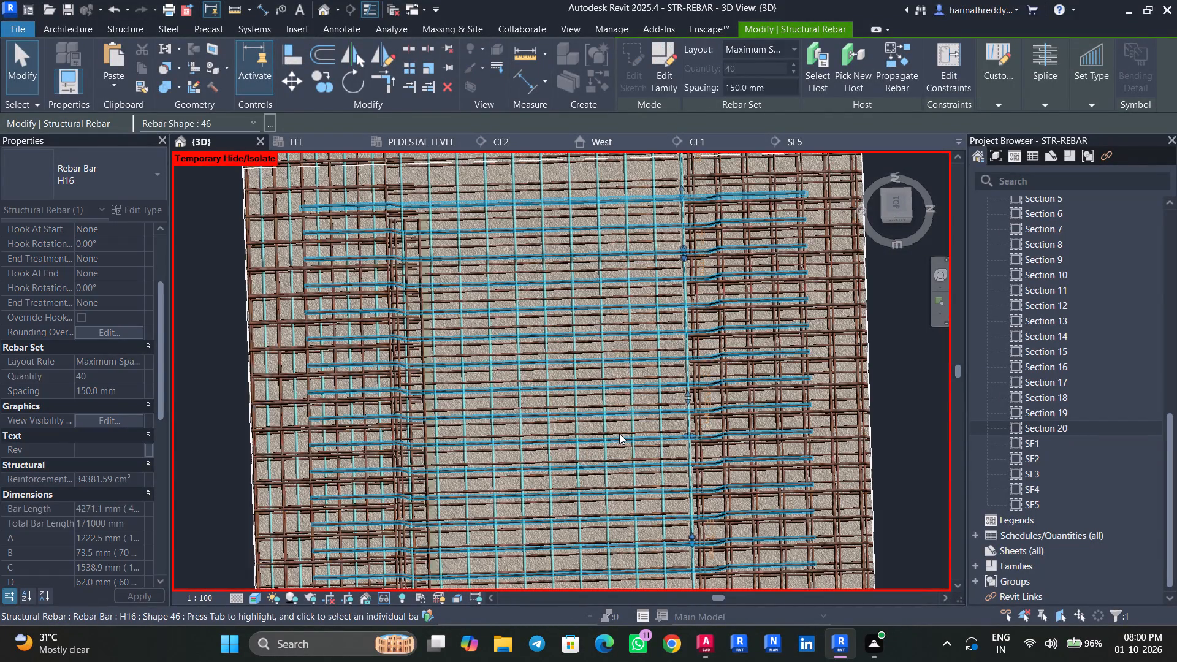
pyautogui.press('Escape')
pyautogui.press('Escape')
# Extend the 3-bar east-west Shape 46 H16 set northward across the slab to 12 bars.
pyautogui.click(423, 408)
pyautogui.scroll(-4, 423, 408)
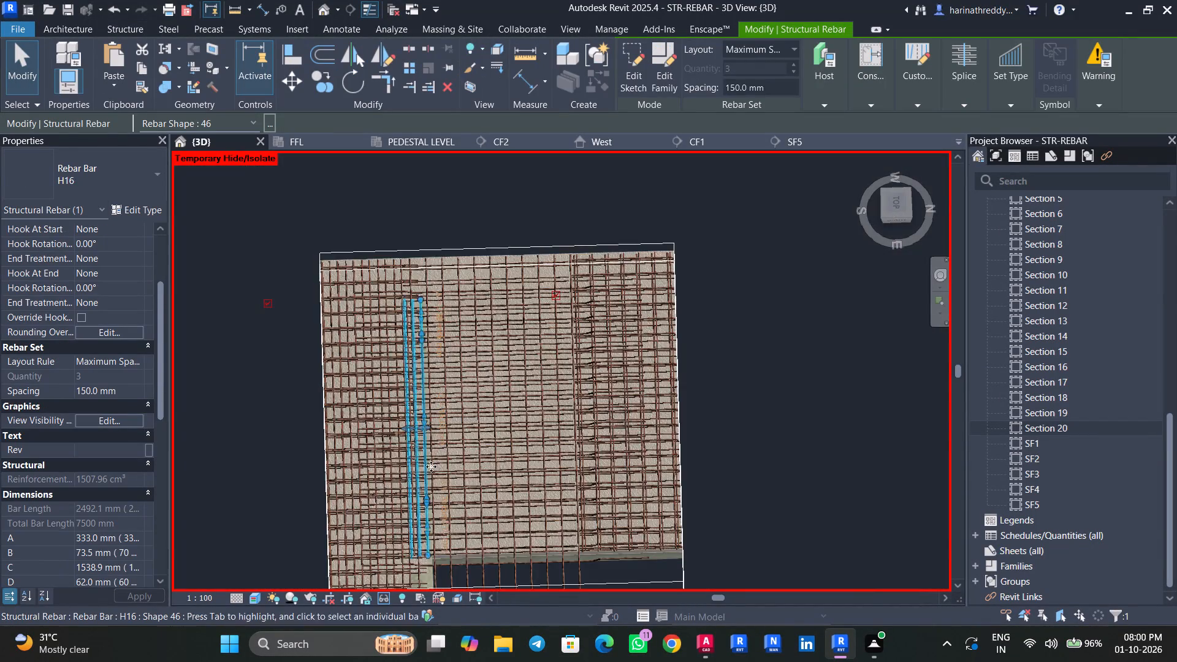
pyautogui.moveTo(428, 426); pyautogui.dragTo(558, 428)
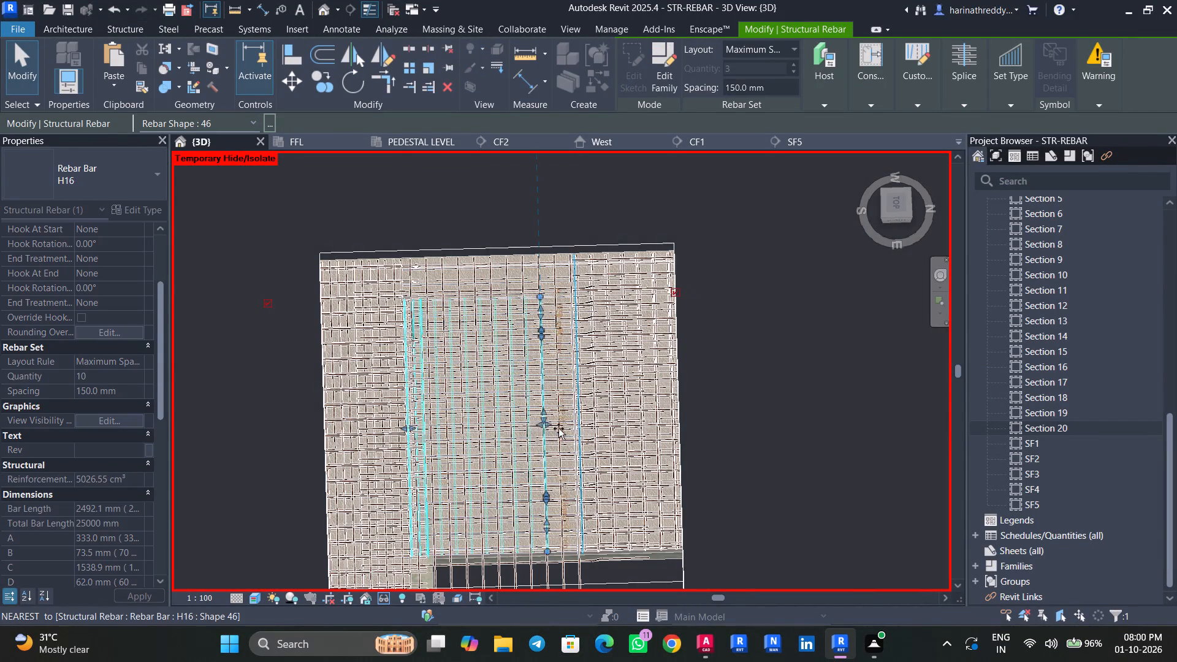
pyautogui.moveTo(558, 428); pyautogui.dragTo(571, 428)
pyautogui.scroll(3, 570, 307)
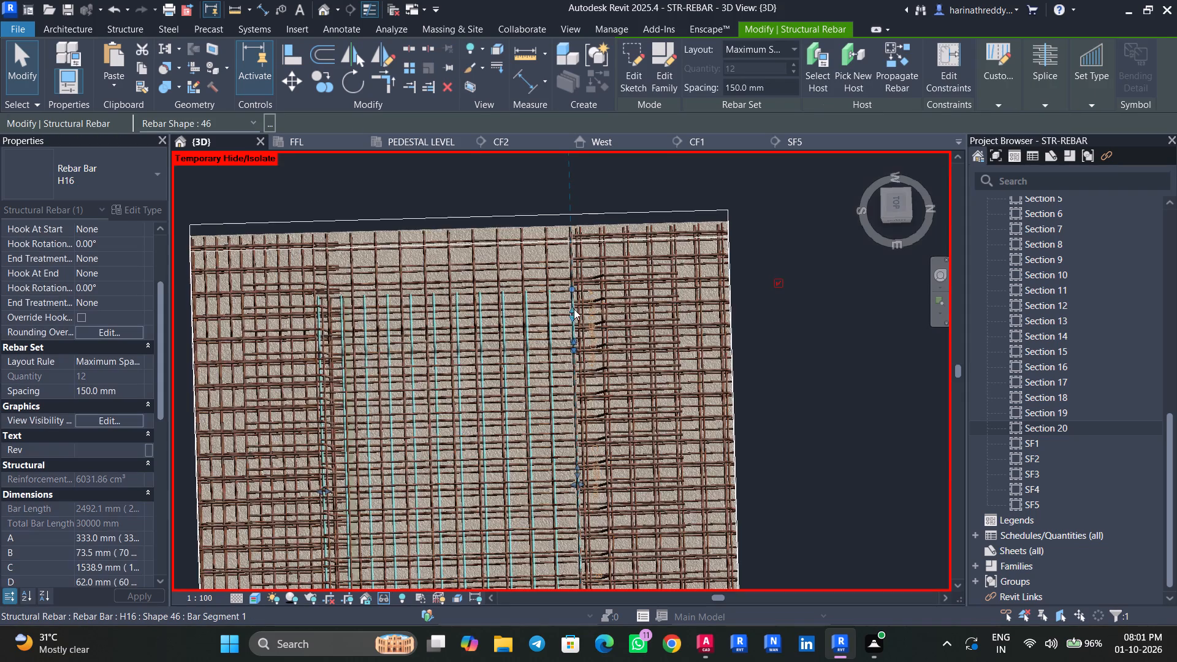
# Try to stretch the west ends of the 12-bar Shape 46 H16 set to the slab's west edge.
pyautogui.moveTo(571, 308); pyautogui.dragTo(567, 254)
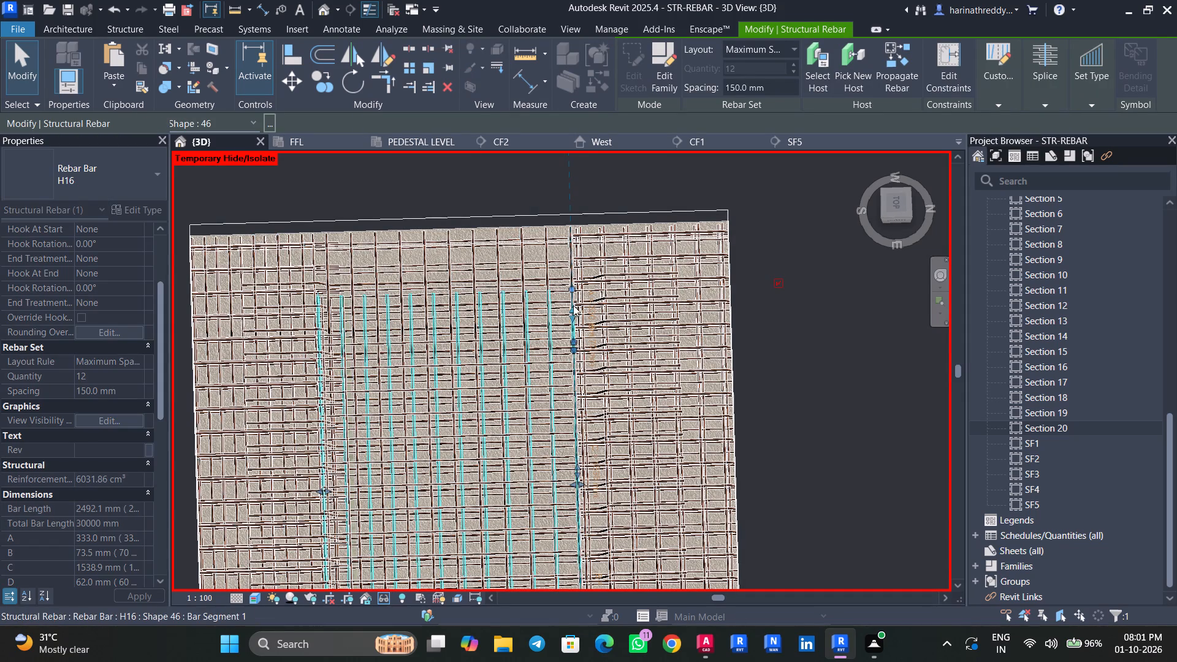
pyautogui.moveTo(571, 307); pyautogui.dragTo(568, 243)
pyautogui.moveTo(571, 307); pyautogui.dragTo(572, 306)
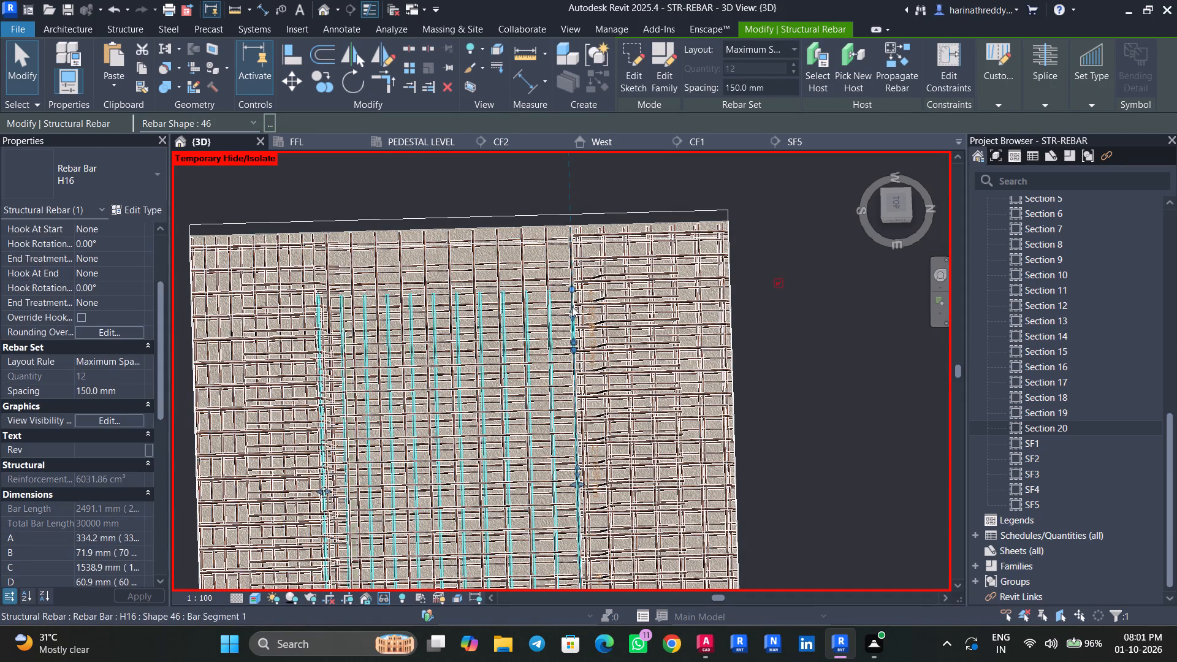
pyautogui.moveTo(572, 306); pyautogui.dragTo(566, 253)
pyautogui.press('Escape')
pyautogui.press('Escape')
pyautogui.press('Escape')
# Pull back the east ends of the 40-bar Shape 46 H16 set to the slab's east edge, with segment C about 1859 mm.
pyautogui.scroll(-3, 448, 308)
pyautogui.moveTo(463, 381); pyautogui.dragTo(468, 289, button='middle')
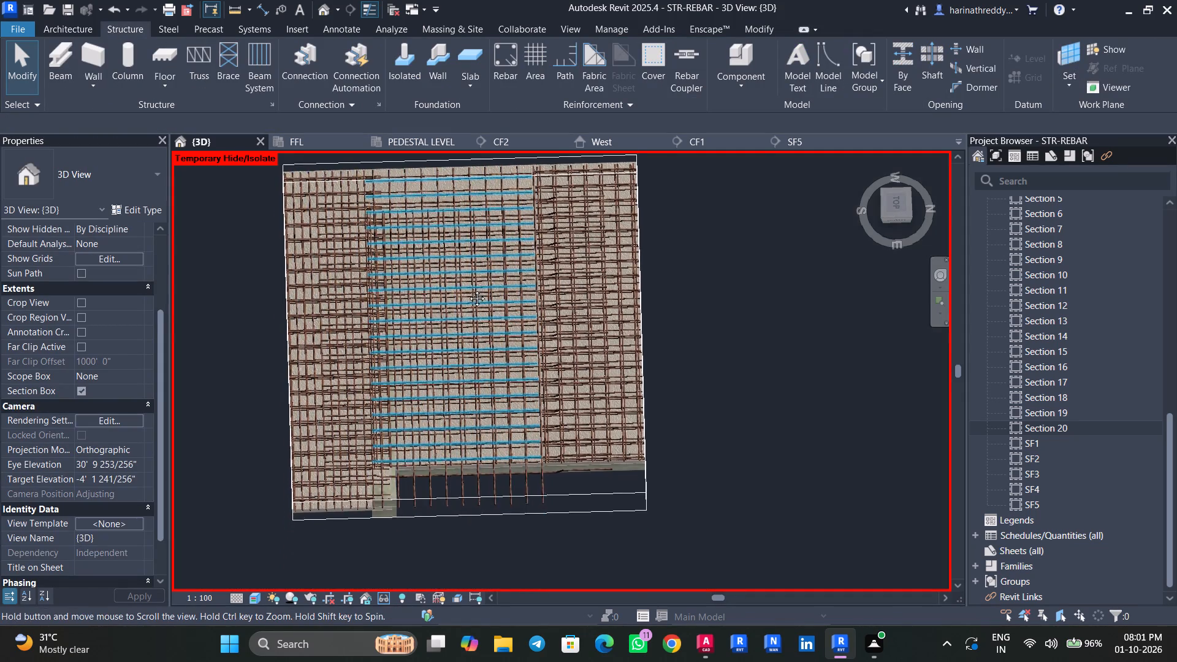
pyautogui.moveTo(468, 289); pyautogui.dragTo(468, 289, button='middle')
pyautogui.press('Escape')
pyautogui.press('Escape')
pyautogui.click(490, 479)
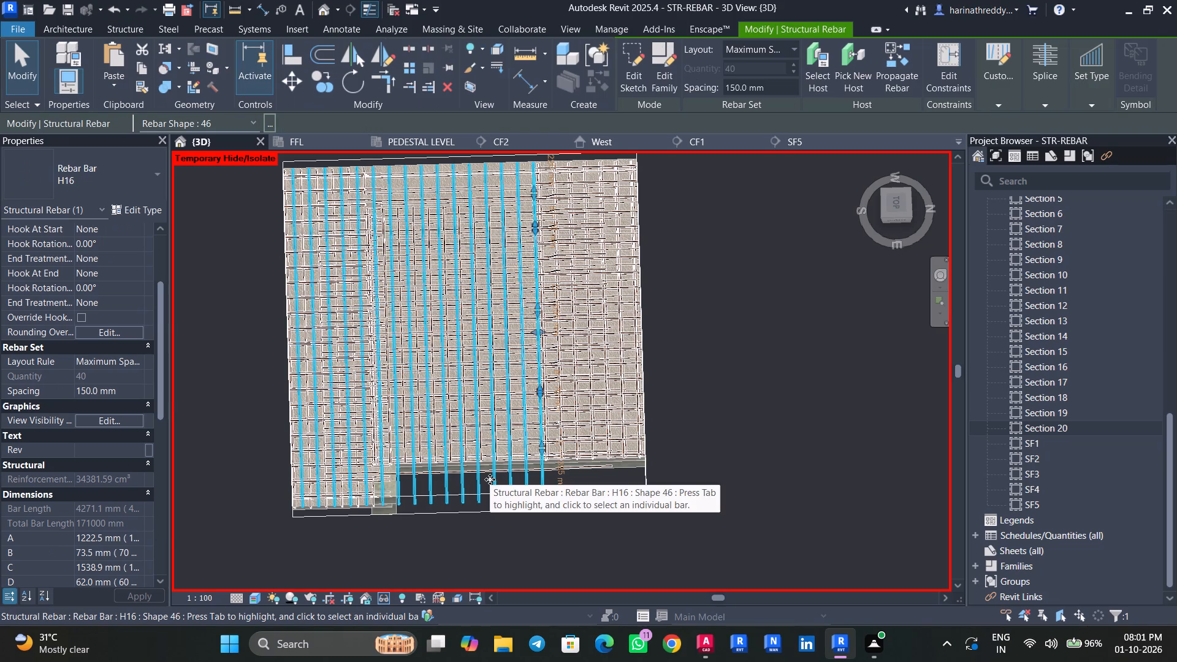
pyautogui.press('Escape')
pyautogui.press('Escape')
pyautogui.click(462, 503)
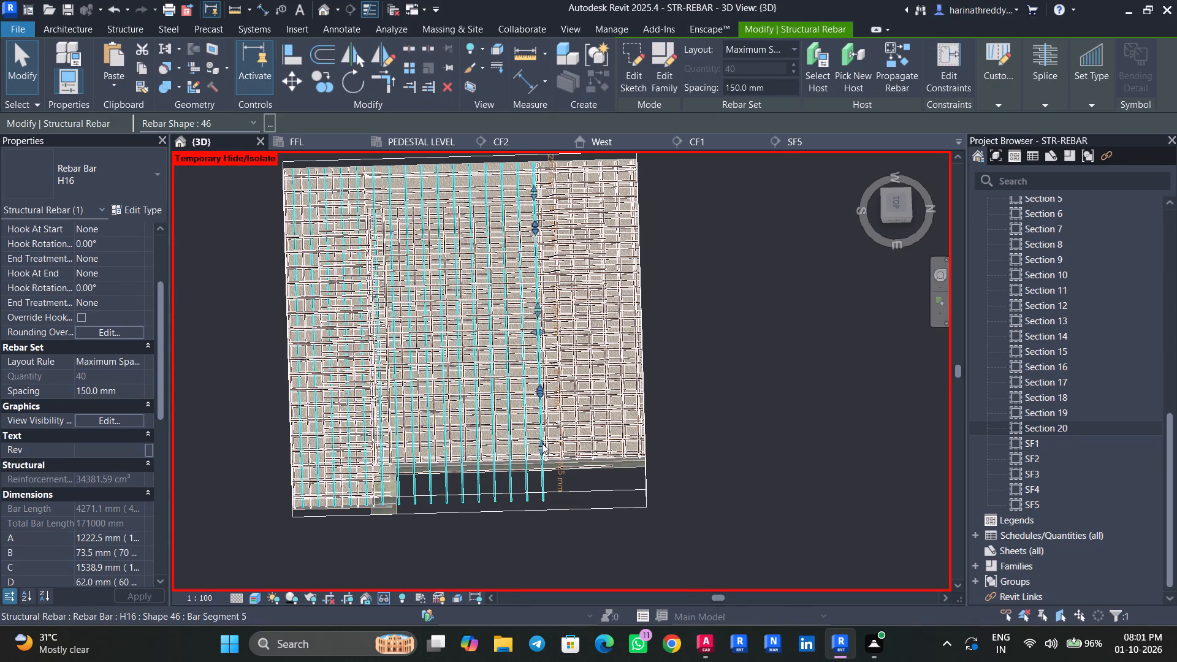
pyautogui.moveTo(542, 443); pyautogui.dragTo(542, 426)
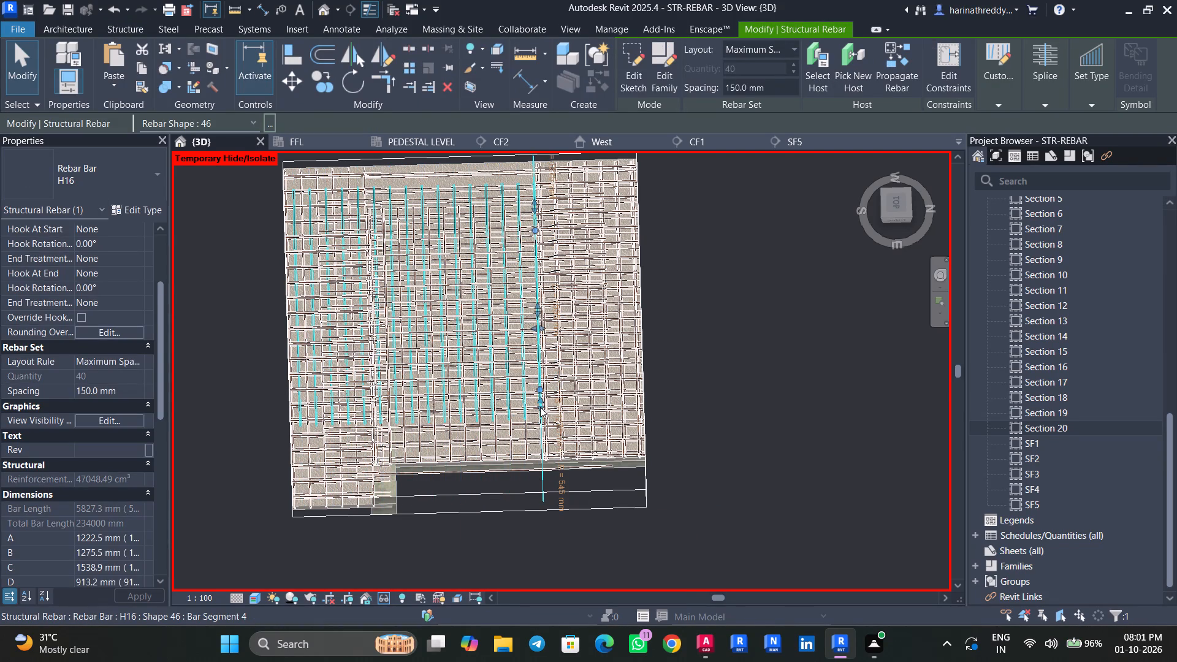
pyautogui.moveTo(539, 408); pyautogui.dragTo(538, 428)
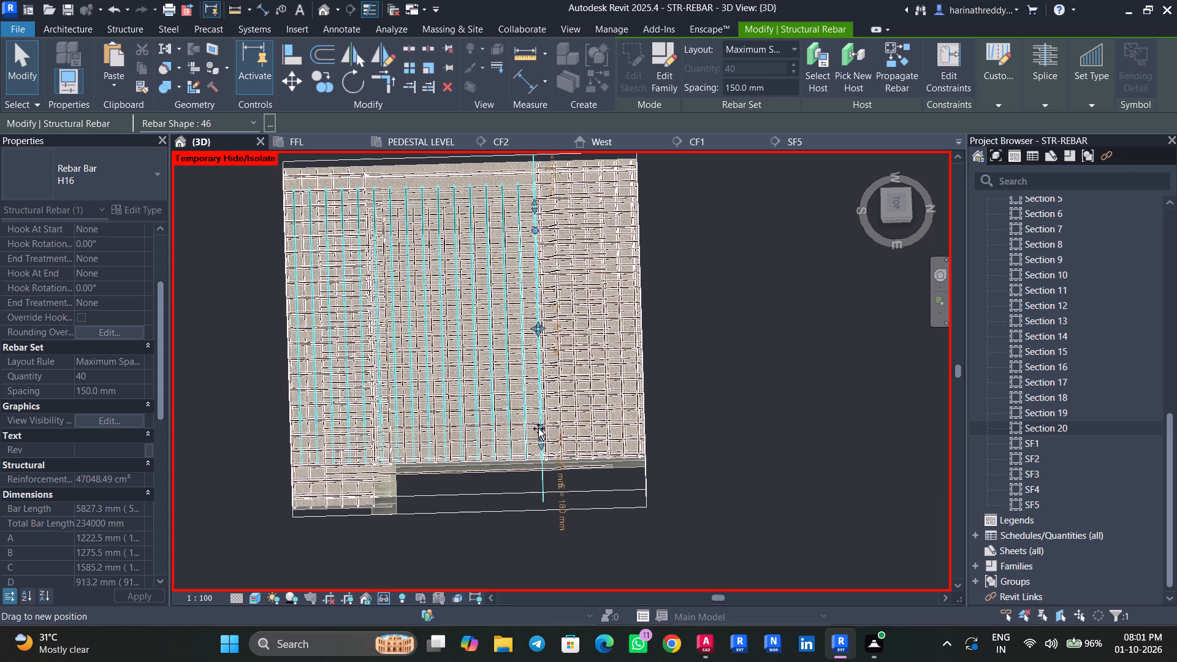
pyautogui.moveTo(538, 428); pyautogui.dragTo(538, 425)
pyautogui.press('Escape')
pyautogui.press('Escape')
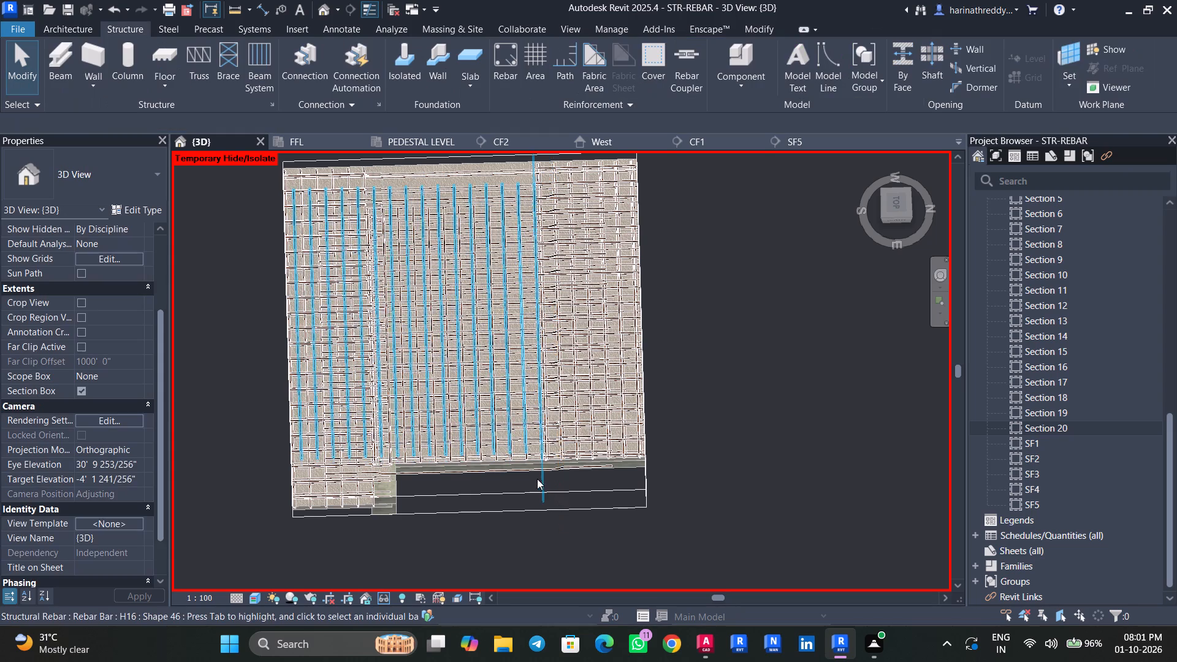
# Shorten segment C of the 40-bar Shape 46 H16 set at its east end to about 1591 mm.
pyautogui.scroll(8, 537, 479)
pyautogui.click(550, 477)
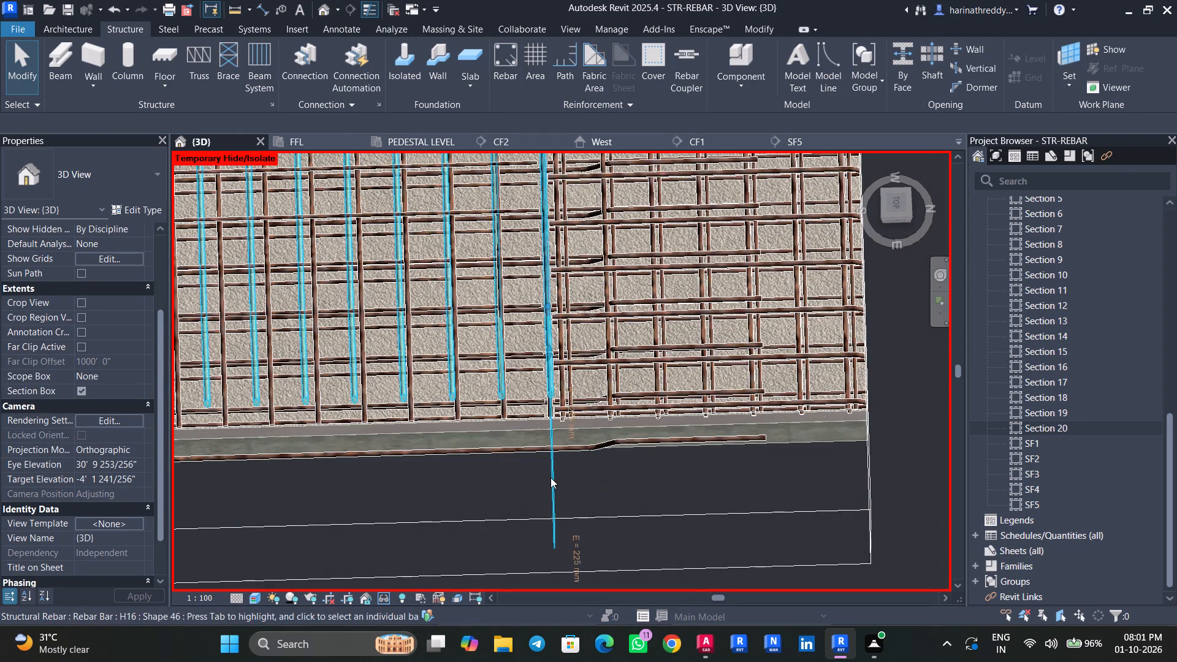
pyautogui.scroll(-6, 550, 477)
pyautogui.keyDown('shift'); pyautogui.moveTo(728, 448); pyautogui.dragTo(729, 463, button='middle'); pyautogui.keyUp('shift')
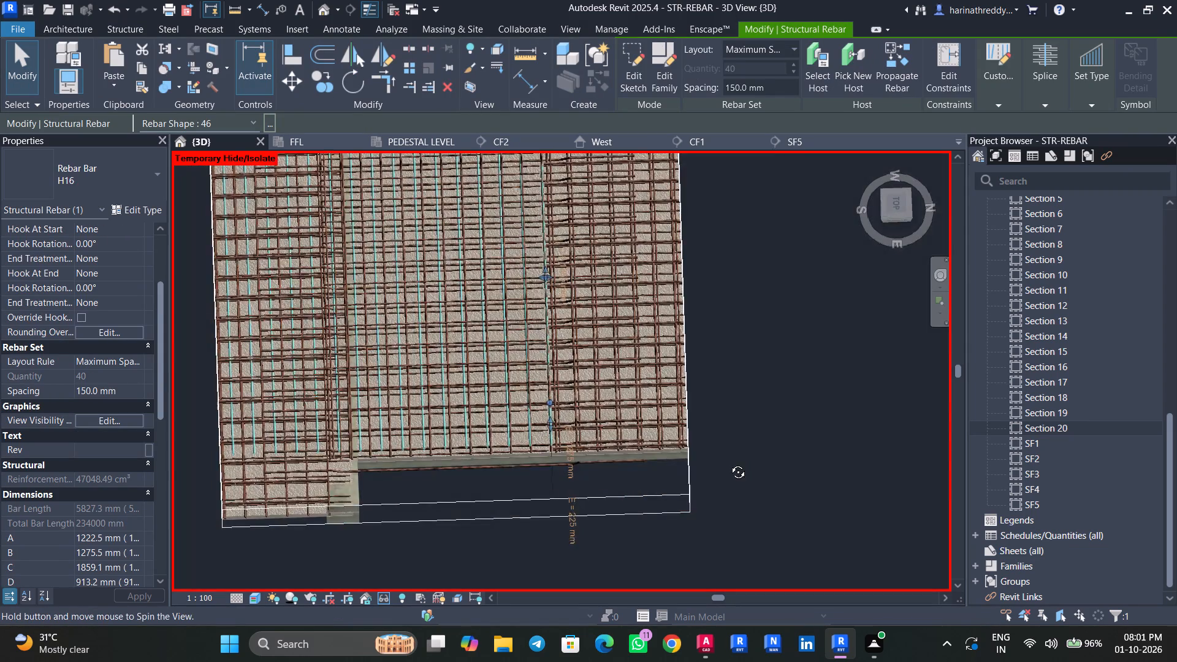
pyautogui.keyDown('shift'); pyautogui.moveTo(729, 463); pyautogui.dragTo(723, 523, button='middle'); pyautogui.keyUp('shift')
pyautogui.scroll(4, 550, 437)
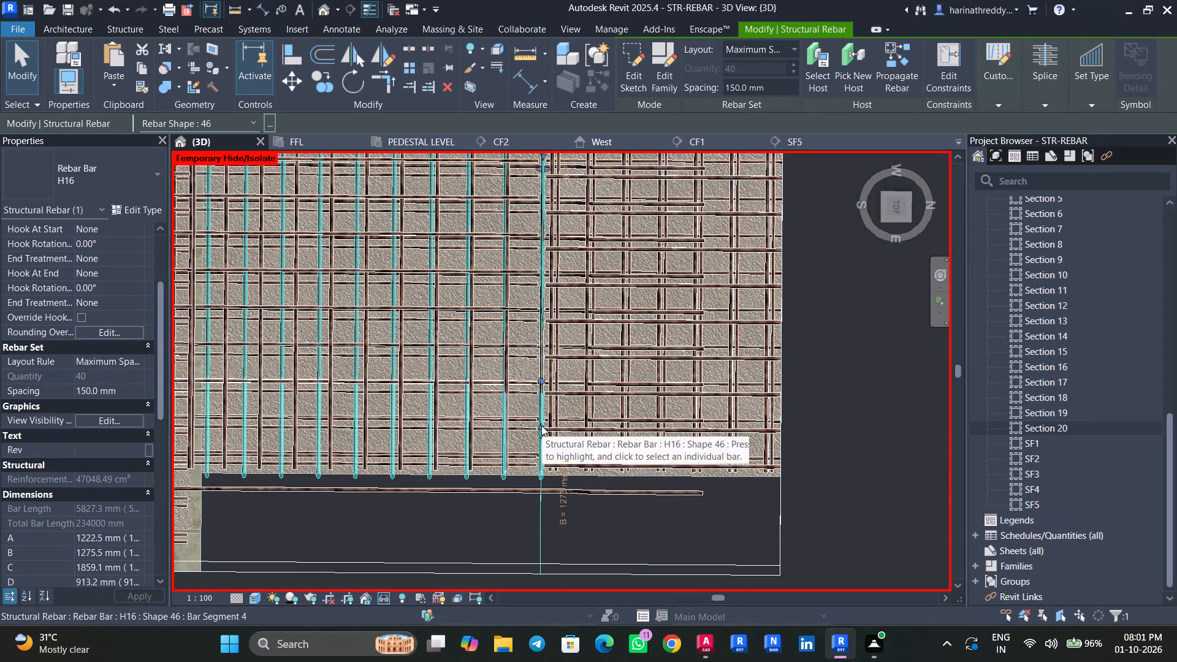
pyautogui.moveTo(541, 425); pyautogui.dragTo(540, 400)
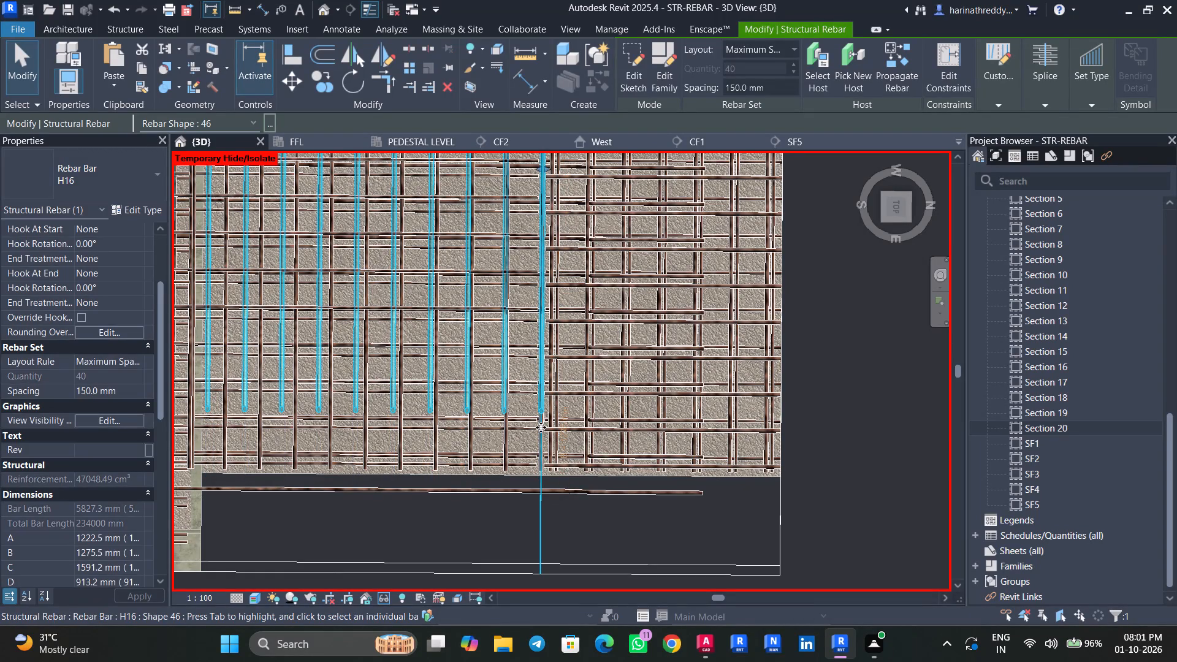
pyautogui.scroll(-5, 537, 388)
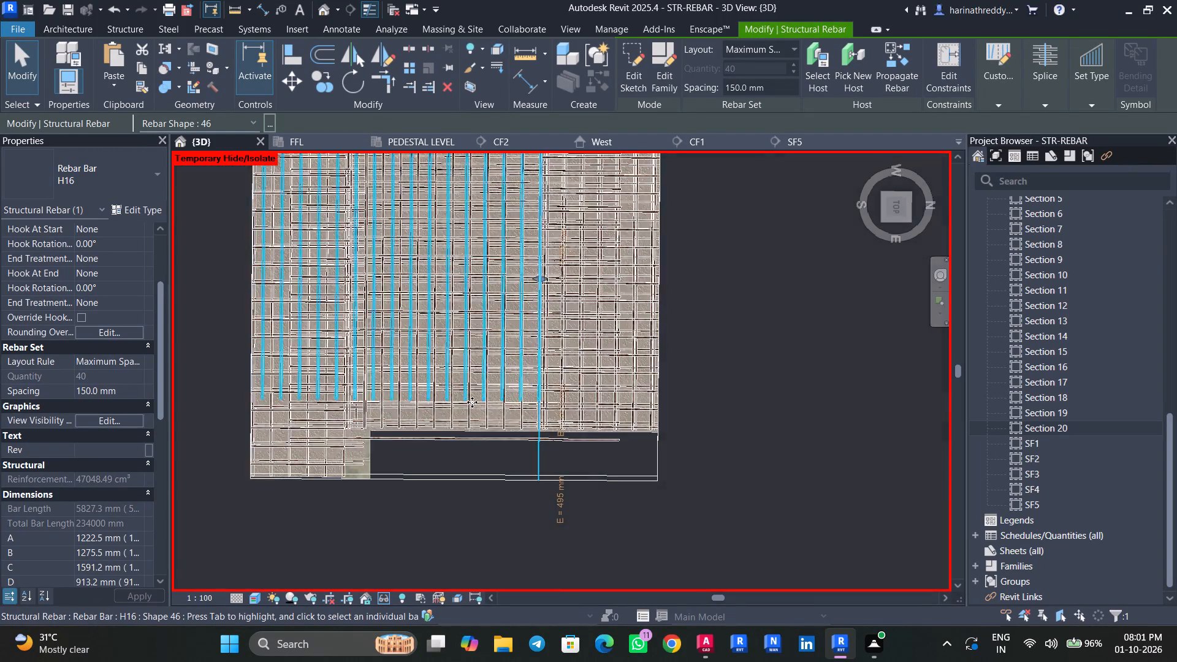
pyautogui.scroll(-3, 472, 402)
pyautogui.press('Escape')
pyautogui.press('Escape')
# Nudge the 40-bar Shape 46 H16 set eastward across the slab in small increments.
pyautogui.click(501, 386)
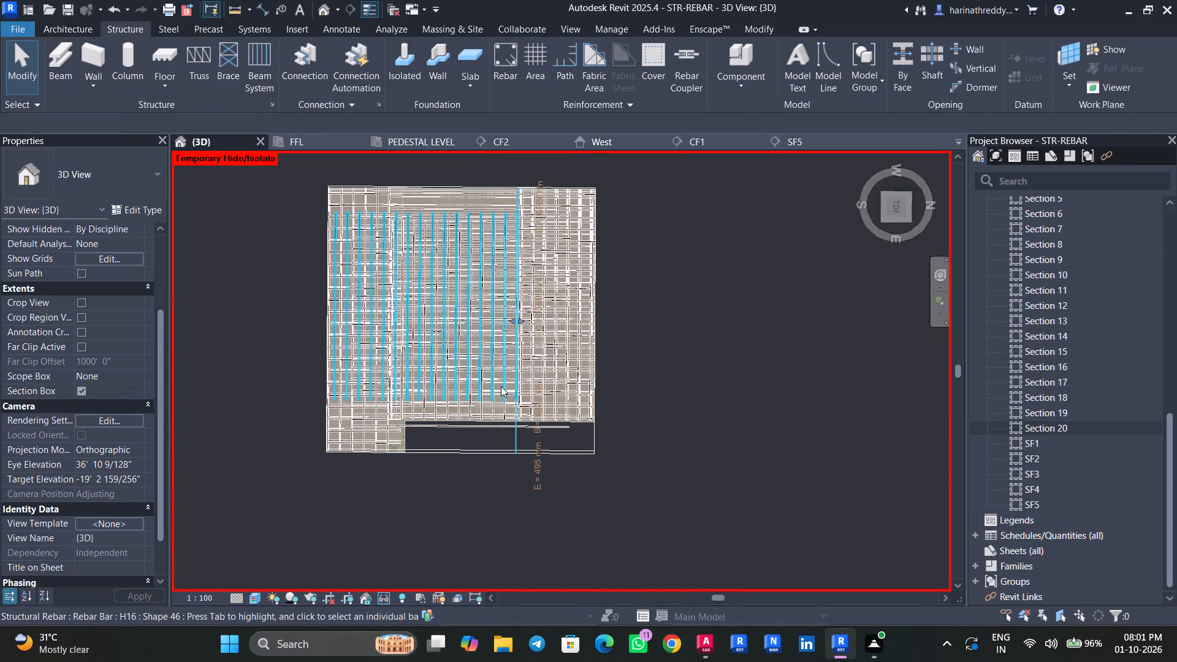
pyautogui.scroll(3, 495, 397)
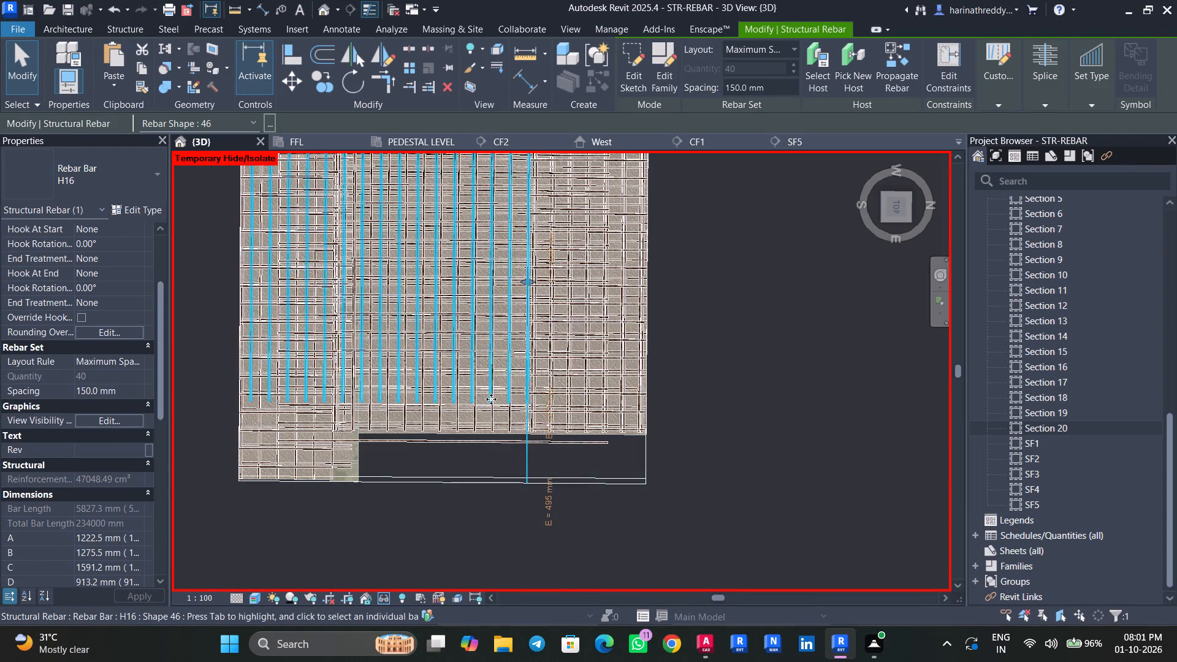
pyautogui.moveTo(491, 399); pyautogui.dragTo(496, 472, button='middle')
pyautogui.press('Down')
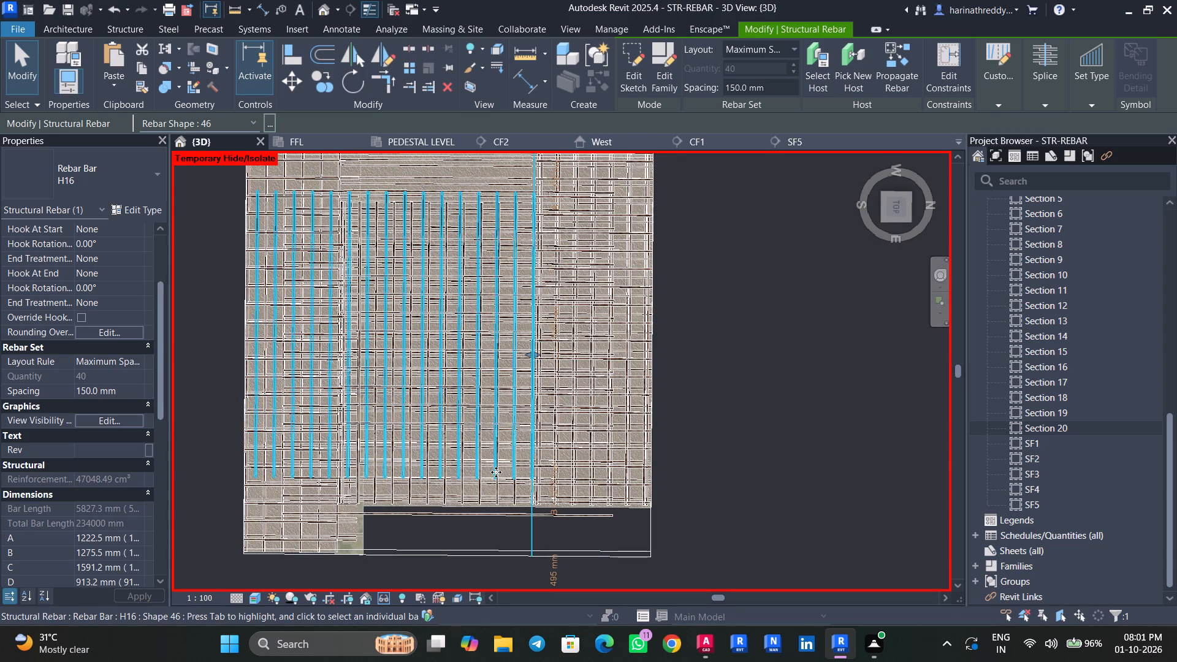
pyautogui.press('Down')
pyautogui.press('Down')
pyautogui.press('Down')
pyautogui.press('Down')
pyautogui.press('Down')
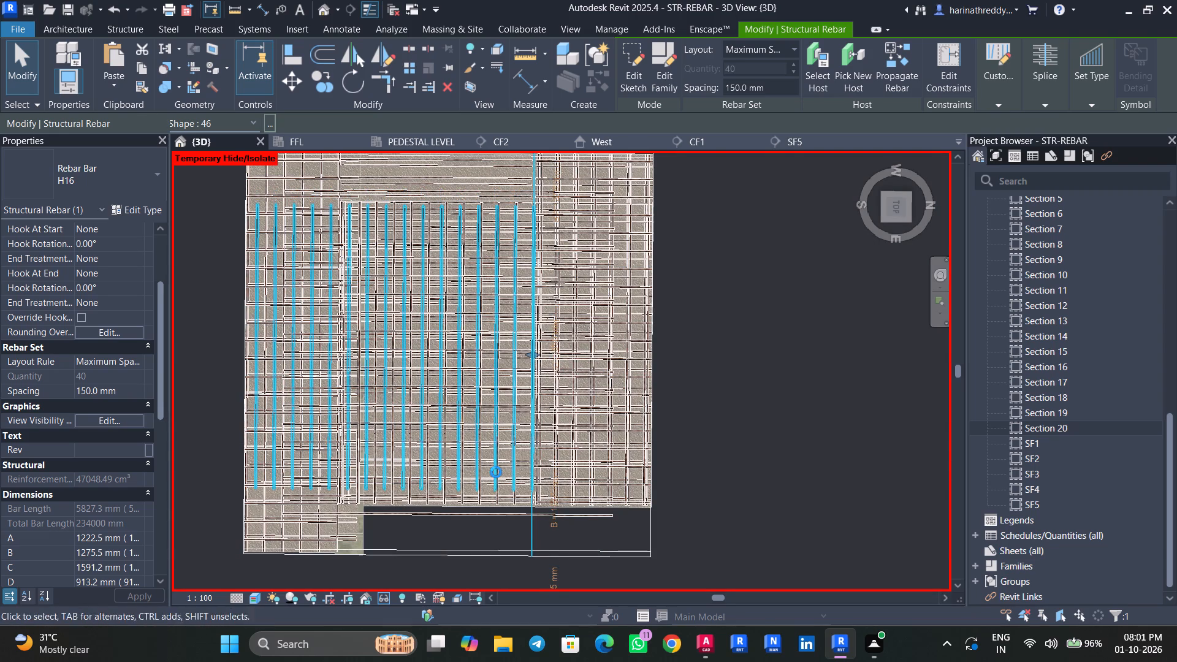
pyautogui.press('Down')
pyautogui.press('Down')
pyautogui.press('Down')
# Examine the west ends of the 40-bar Shape 46 H16 set against the slab's west edge and neighbouring bars.
pyautogui.moveTo(439, 272); pyautogui.dragTo(444, 341, button='middle')
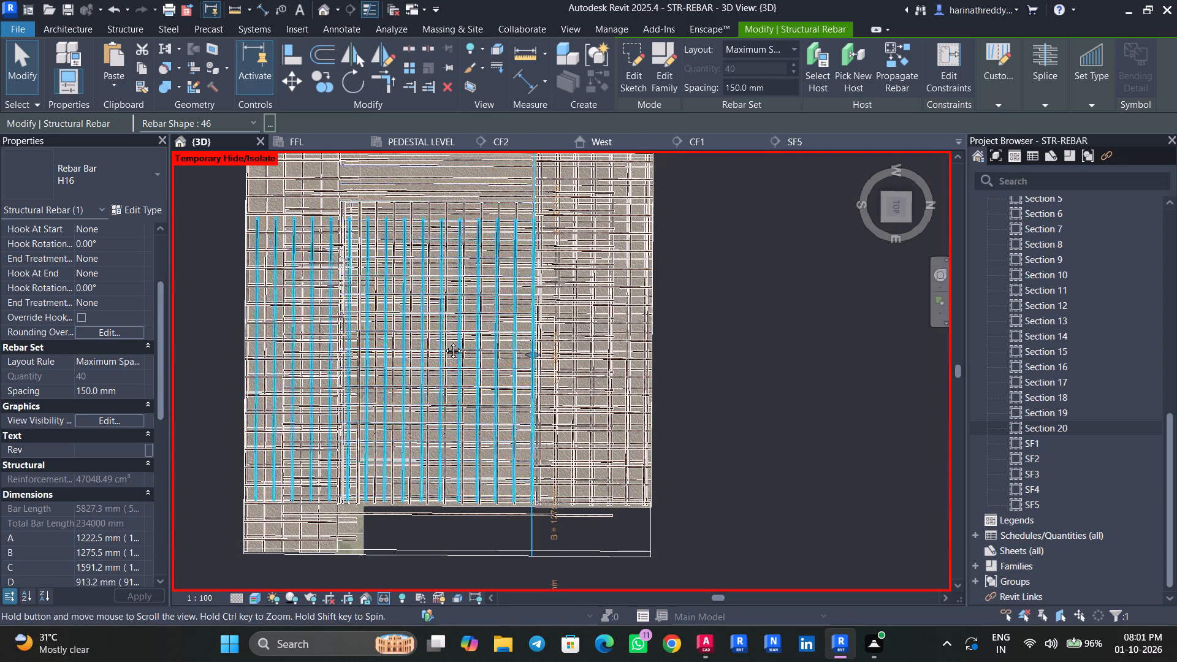
pyautogui.moveTo(444, 341); pyautogui.dragTo(447, 389, button='middle')
pyautogui.scroll(4, 545, 338)
pyautogui.press('Escape')
pyautogui.press('Escape')
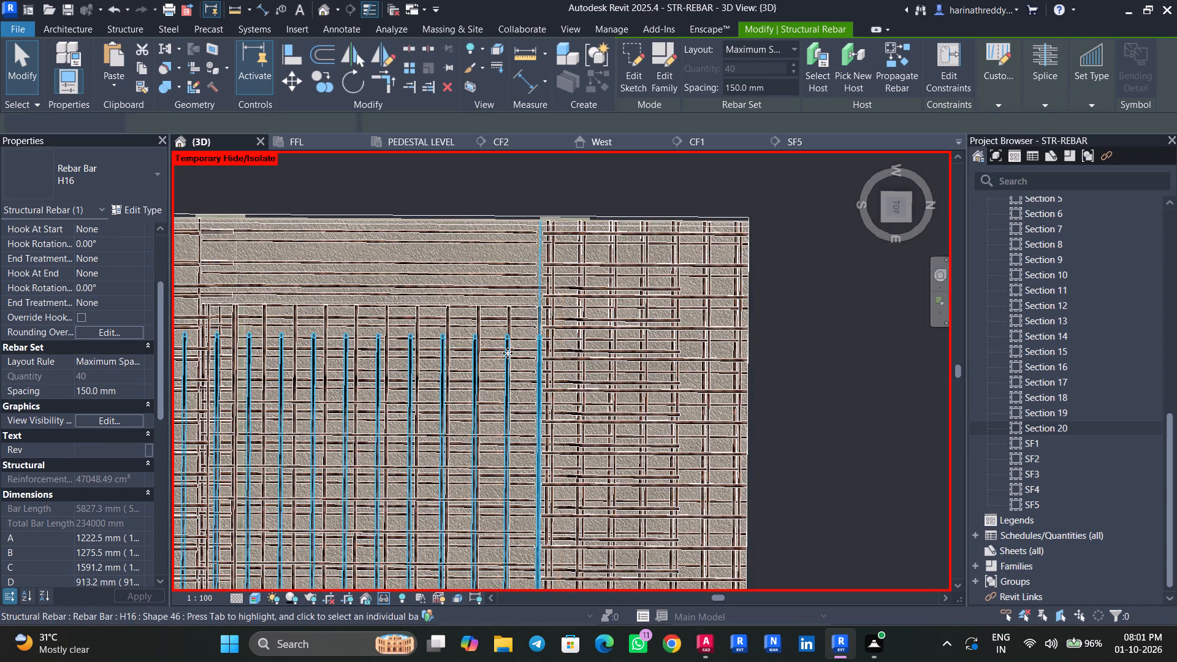
pyautogui.press('Tab')
pyautogui.press('Tab')
pyautogui.click(508, 352)
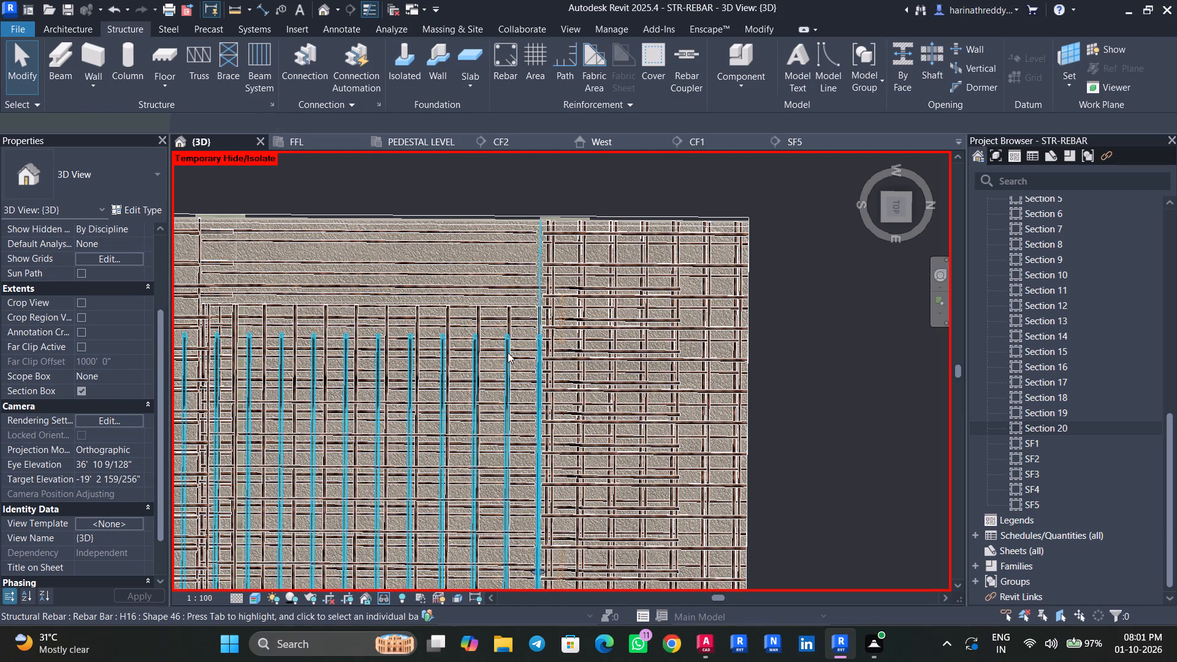
pyautogui.scroll(-3, 508, 352)
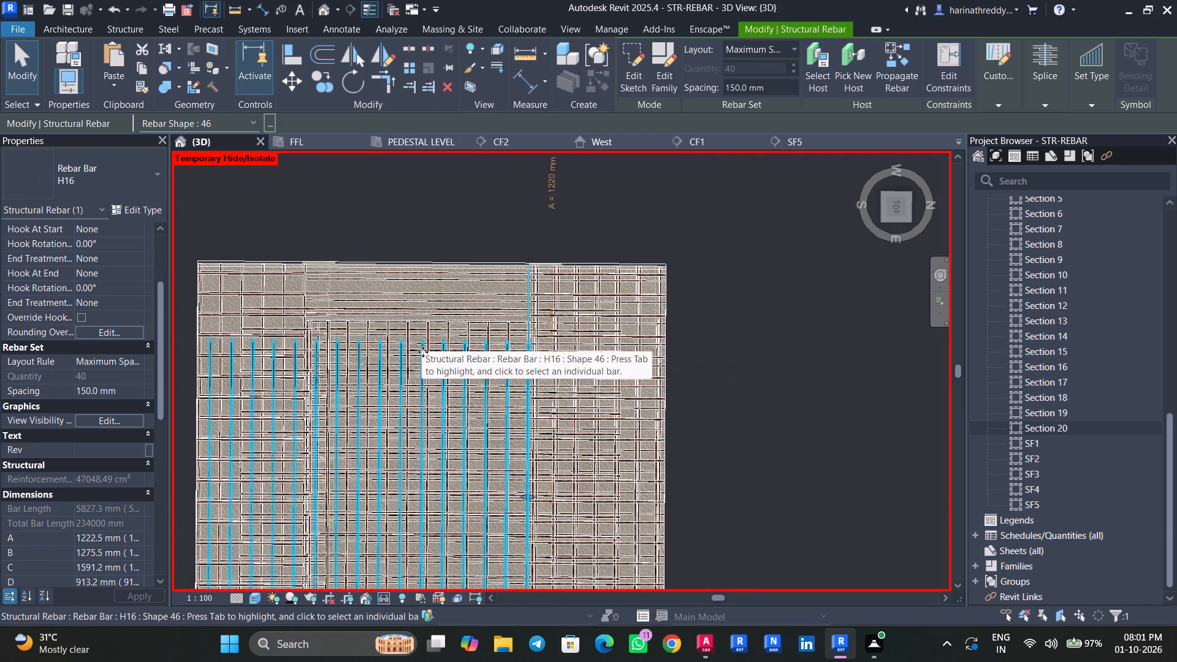
pyautogui.moveTo(464, 387); pyautogui.dragTo(487, 257, button='middle')
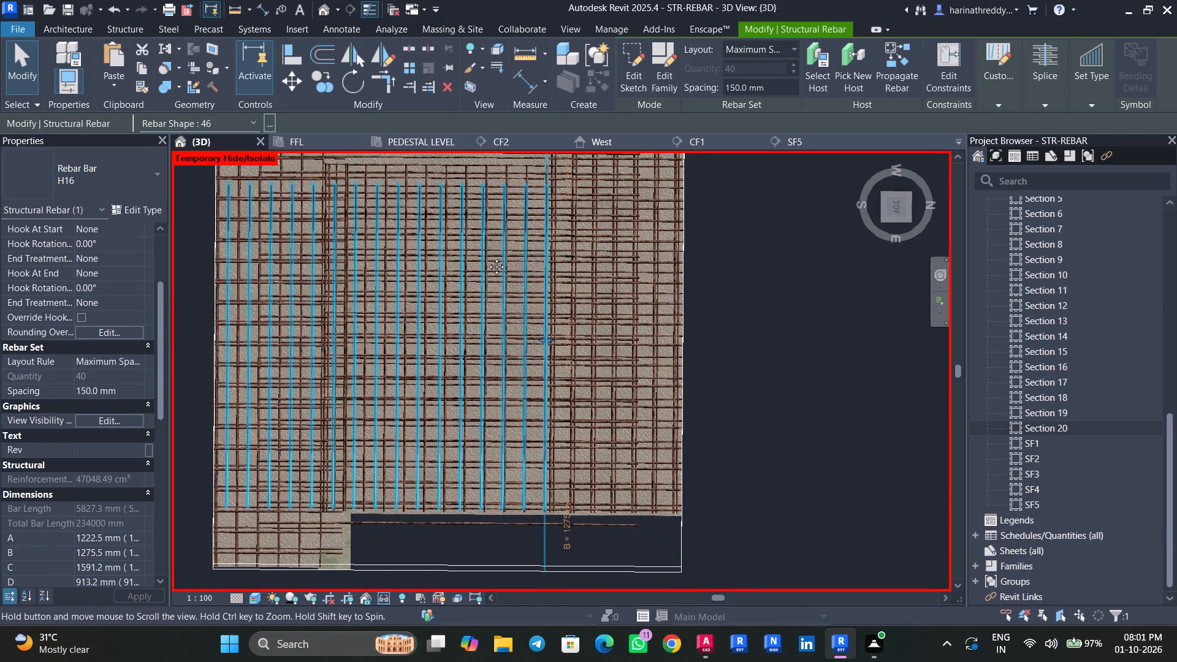
pyautogui.moveTo(487, 257); pyautogui.dragTo(499, 348, button='middle')
pyautogui.scroll(3, 351, 302)
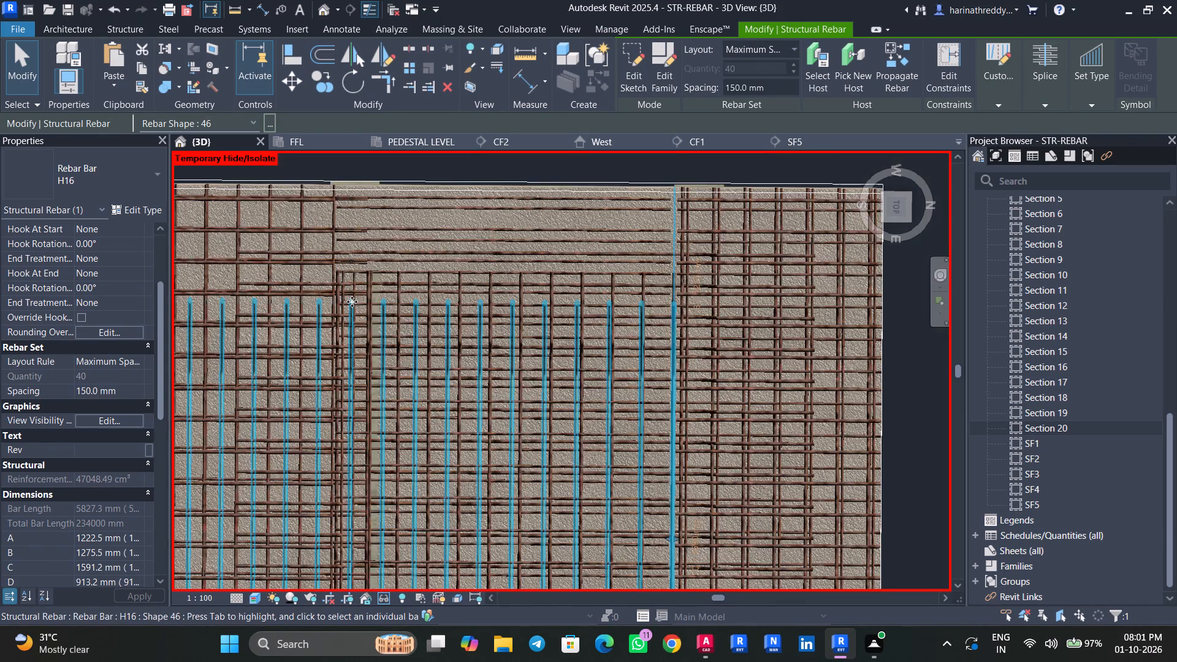
pyautogui.scroll(-3, 352, 303)
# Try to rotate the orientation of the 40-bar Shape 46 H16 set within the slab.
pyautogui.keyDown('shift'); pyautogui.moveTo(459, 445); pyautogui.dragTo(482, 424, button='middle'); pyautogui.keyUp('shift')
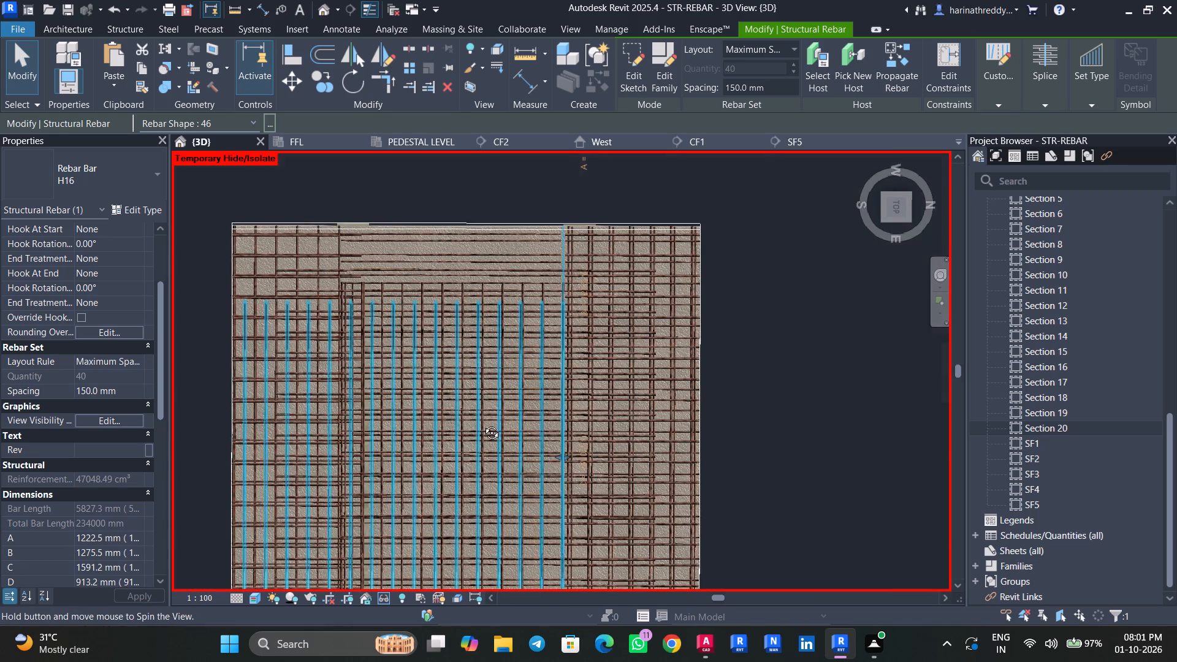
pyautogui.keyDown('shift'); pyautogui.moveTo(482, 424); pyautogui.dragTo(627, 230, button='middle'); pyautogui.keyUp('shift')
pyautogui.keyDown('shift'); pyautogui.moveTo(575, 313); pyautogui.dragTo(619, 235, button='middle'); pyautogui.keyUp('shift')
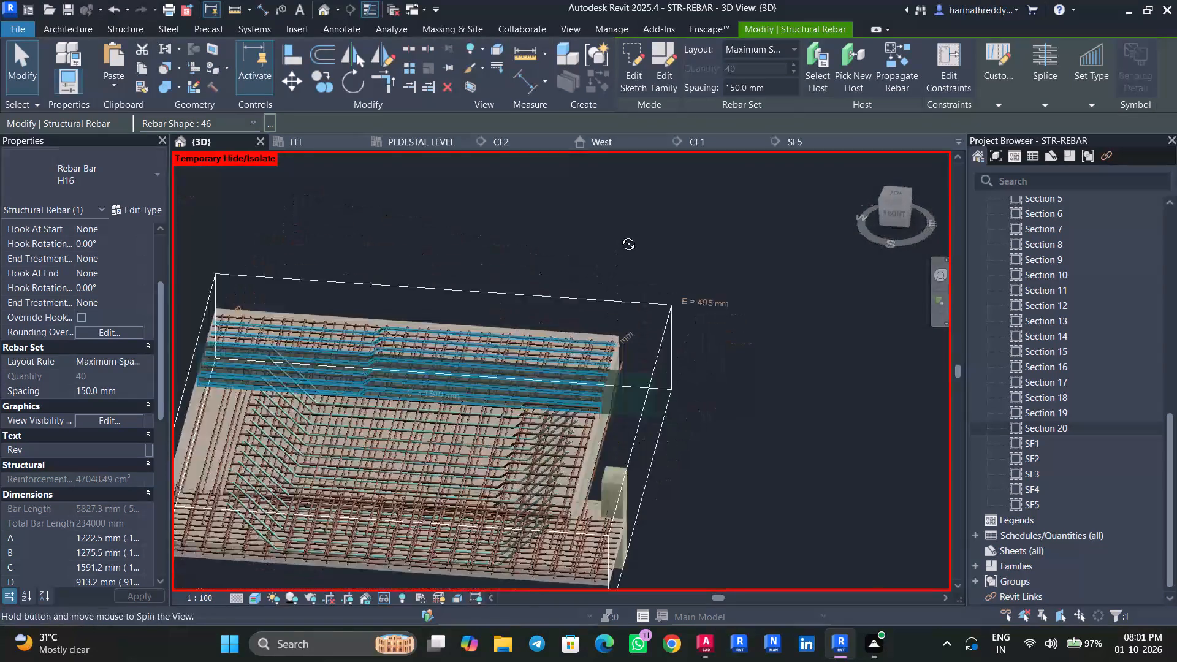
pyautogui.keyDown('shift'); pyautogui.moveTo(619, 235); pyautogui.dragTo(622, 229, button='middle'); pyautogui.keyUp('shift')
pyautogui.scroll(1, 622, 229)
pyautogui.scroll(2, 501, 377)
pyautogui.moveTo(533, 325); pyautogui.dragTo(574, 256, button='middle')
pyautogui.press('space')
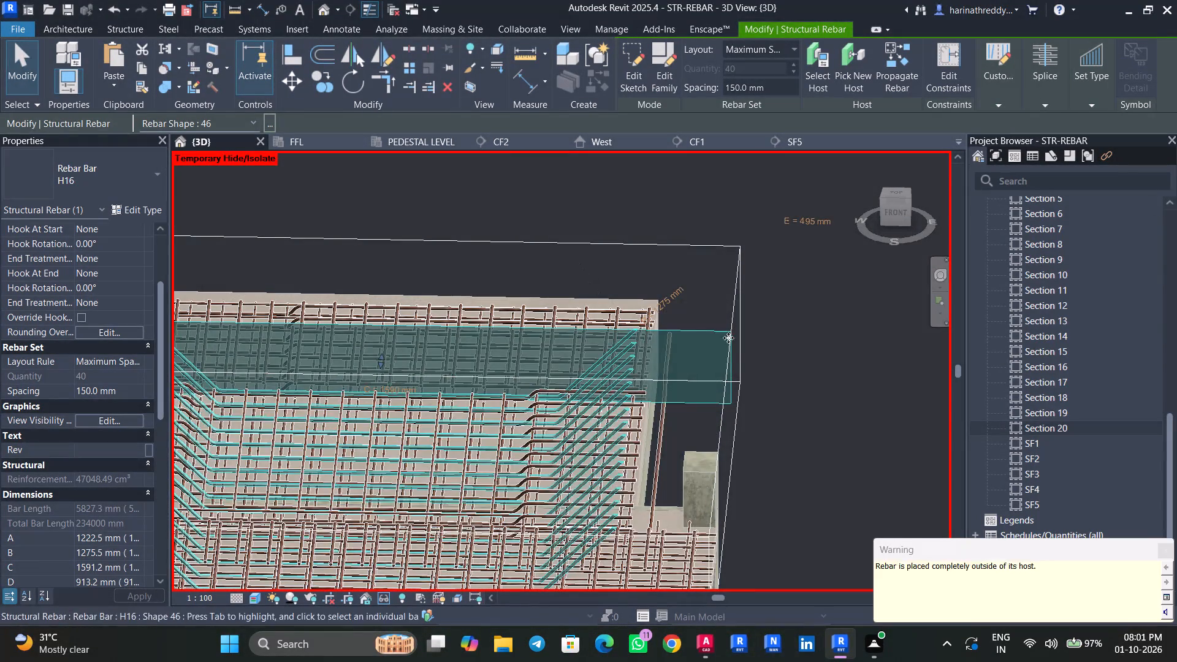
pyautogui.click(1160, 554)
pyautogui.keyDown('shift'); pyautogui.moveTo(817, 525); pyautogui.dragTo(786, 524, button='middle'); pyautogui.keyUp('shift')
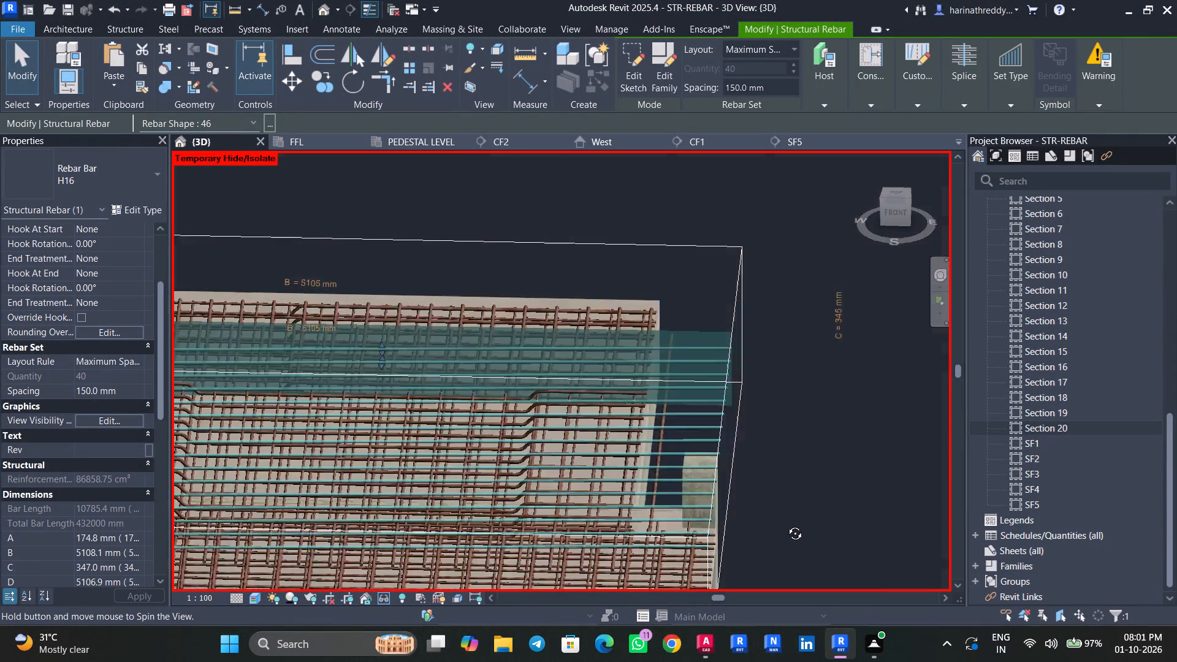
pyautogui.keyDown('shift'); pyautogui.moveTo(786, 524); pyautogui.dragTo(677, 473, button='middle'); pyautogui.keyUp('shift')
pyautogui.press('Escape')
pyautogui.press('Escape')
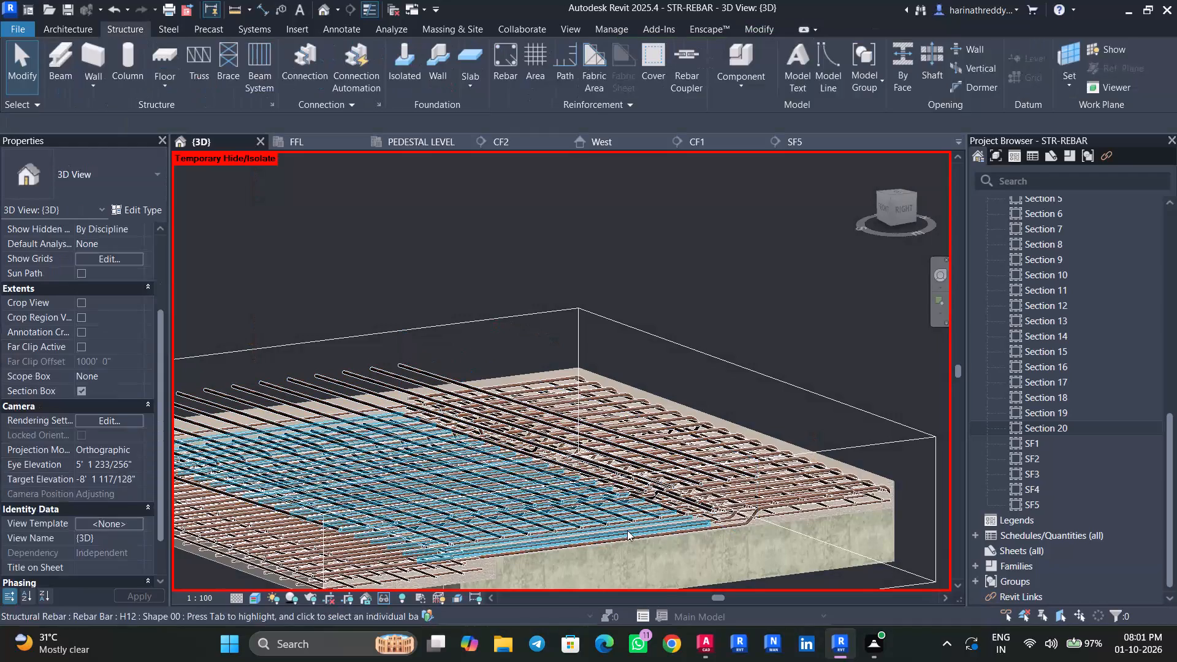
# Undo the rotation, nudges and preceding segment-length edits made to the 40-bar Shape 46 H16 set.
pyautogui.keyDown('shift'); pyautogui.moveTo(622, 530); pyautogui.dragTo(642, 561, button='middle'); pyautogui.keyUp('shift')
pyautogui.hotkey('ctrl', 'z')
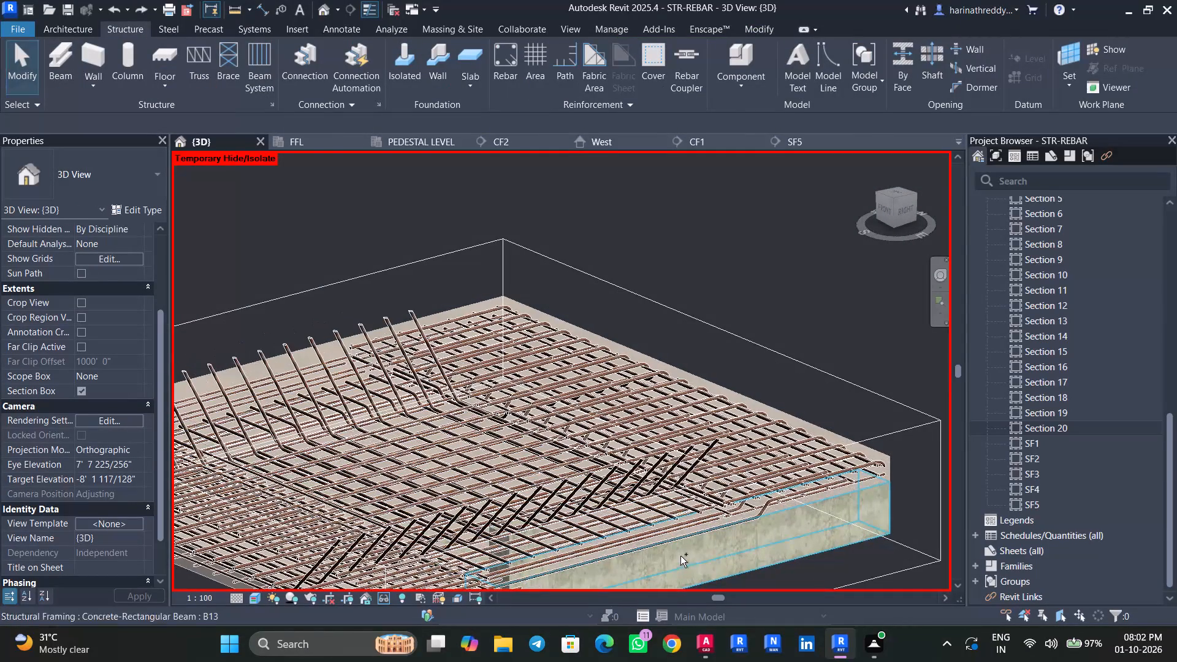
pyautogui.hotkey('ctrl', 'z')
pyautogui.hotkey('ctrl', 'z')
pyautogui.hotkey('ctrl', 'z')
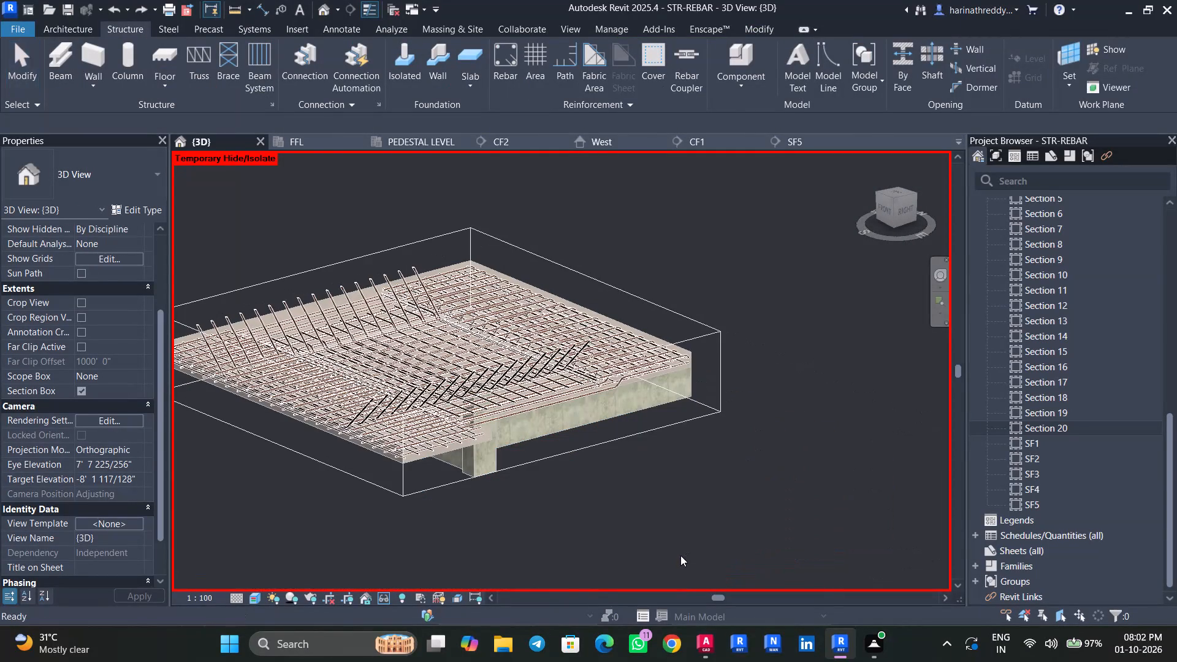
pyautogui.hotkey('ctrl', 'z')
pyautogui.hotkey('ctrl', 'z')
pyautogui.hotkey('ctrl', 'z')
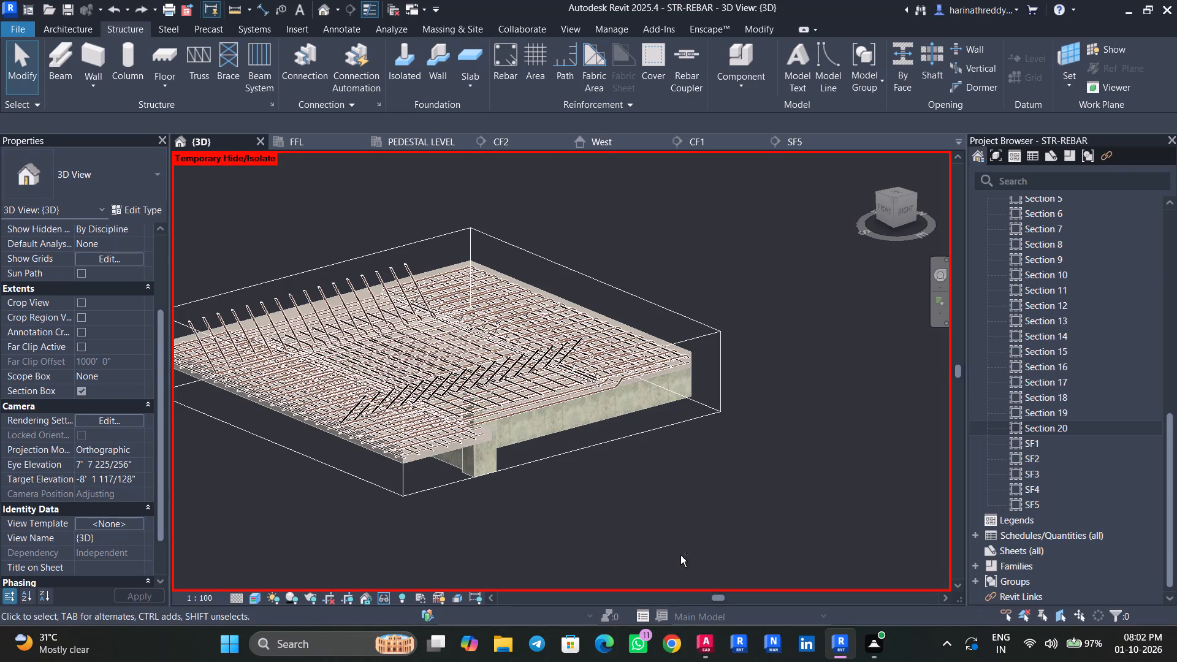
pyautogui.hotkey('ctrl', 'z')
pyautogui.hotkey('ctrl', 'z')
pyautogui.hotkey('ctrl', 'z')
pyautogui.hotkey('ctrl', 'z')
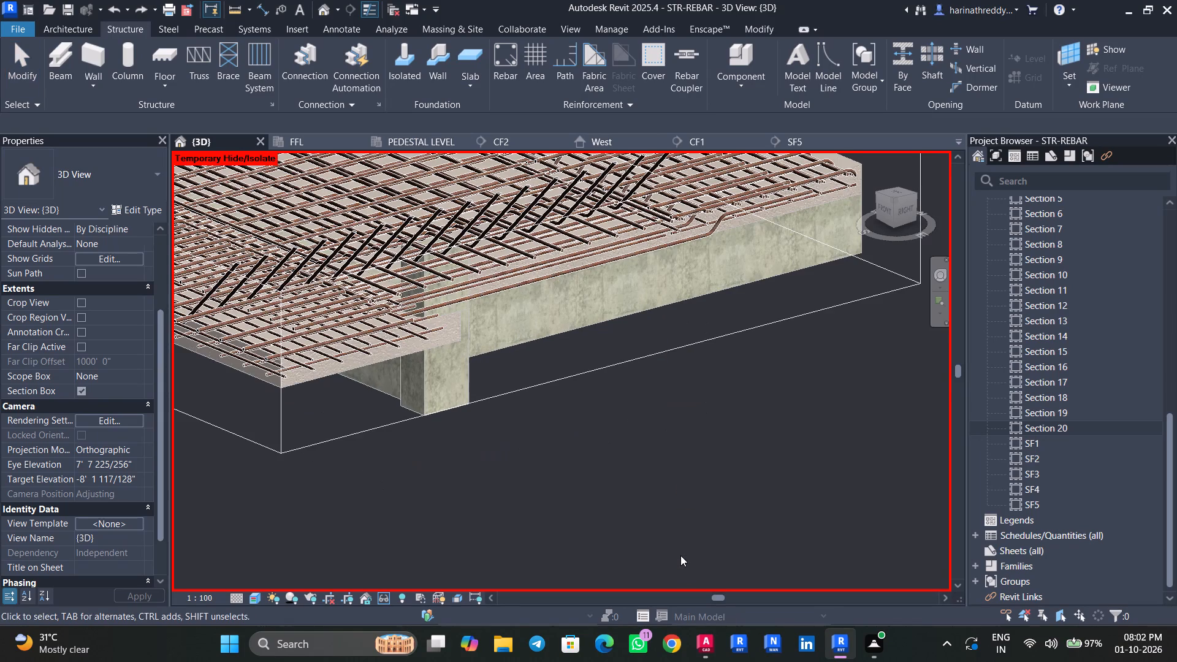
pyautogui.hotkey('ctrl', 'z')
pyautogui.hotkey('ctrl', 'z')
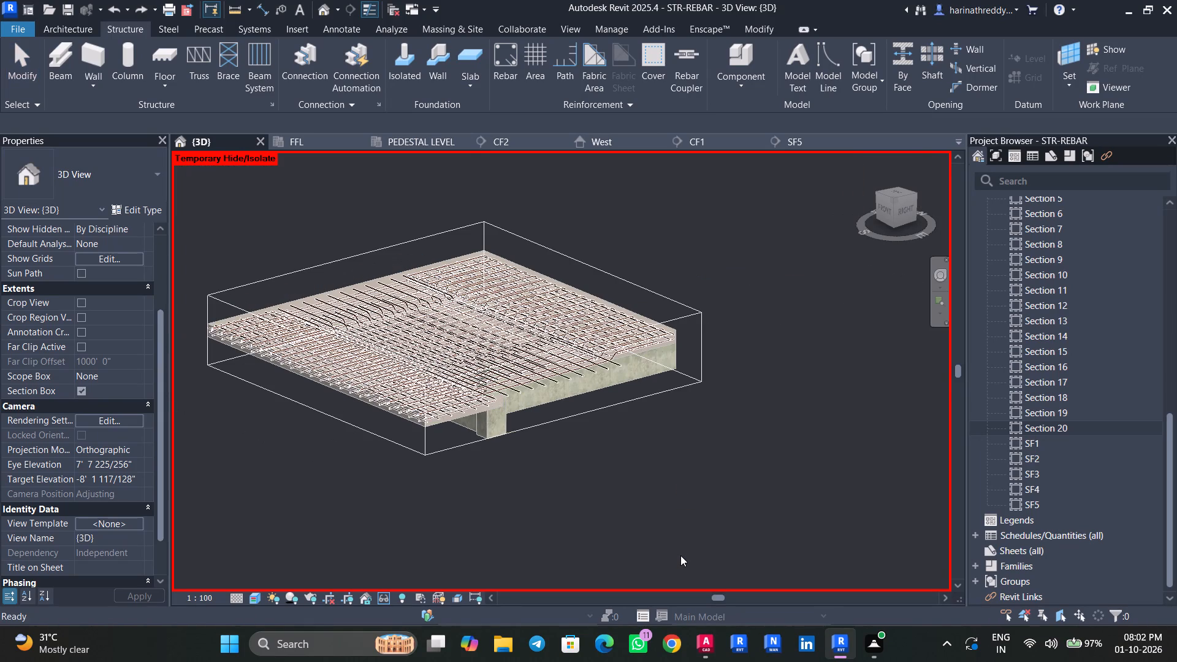
# Stretch the west ends of the 12-bar Shape 46 H16 set to the slab's west edge, with segment A about 710 mm.
pyautogui.keyDown('shift'); pyautogui.moveTo(593, 469); pyautogui.dragTo(663, 601, button='middle'); pyautogui.keyUp('shift')
pyautogui.keyDown('shift'); pyautogui.moveTo(655, 464); pyautogui.dragTo(722, 552, button='middle'); pyautogui.keyUp('shift')
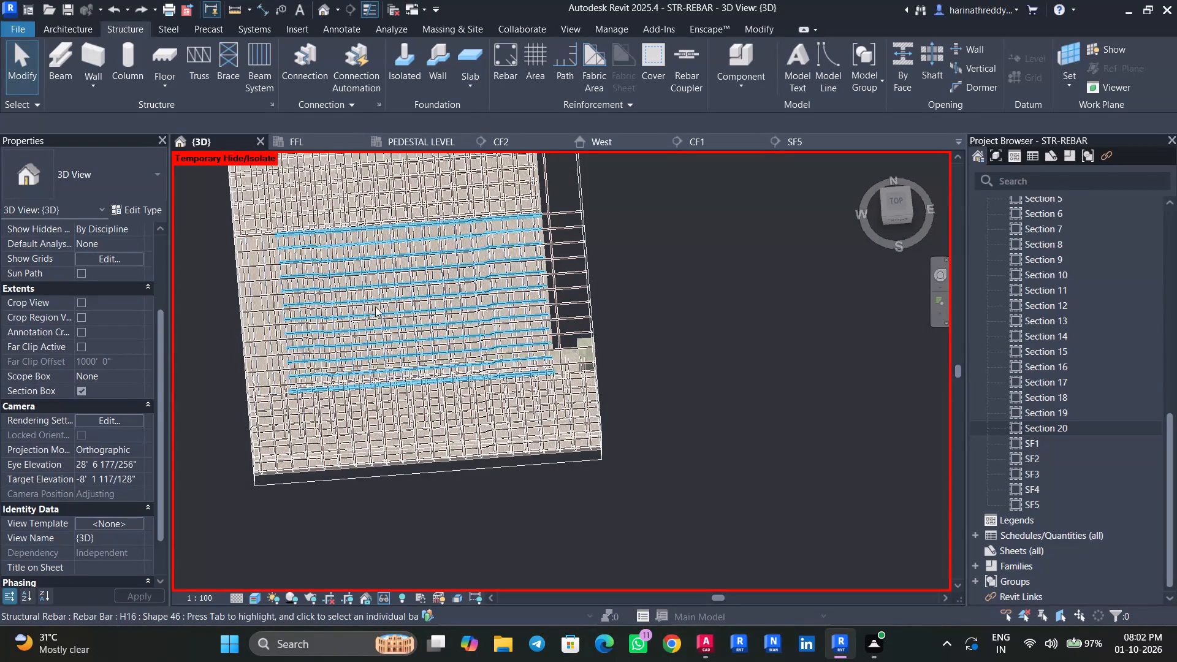
pyautogui.click(397, 306)
pyautogui.press('Escape')
pyautogui.press('Escape')
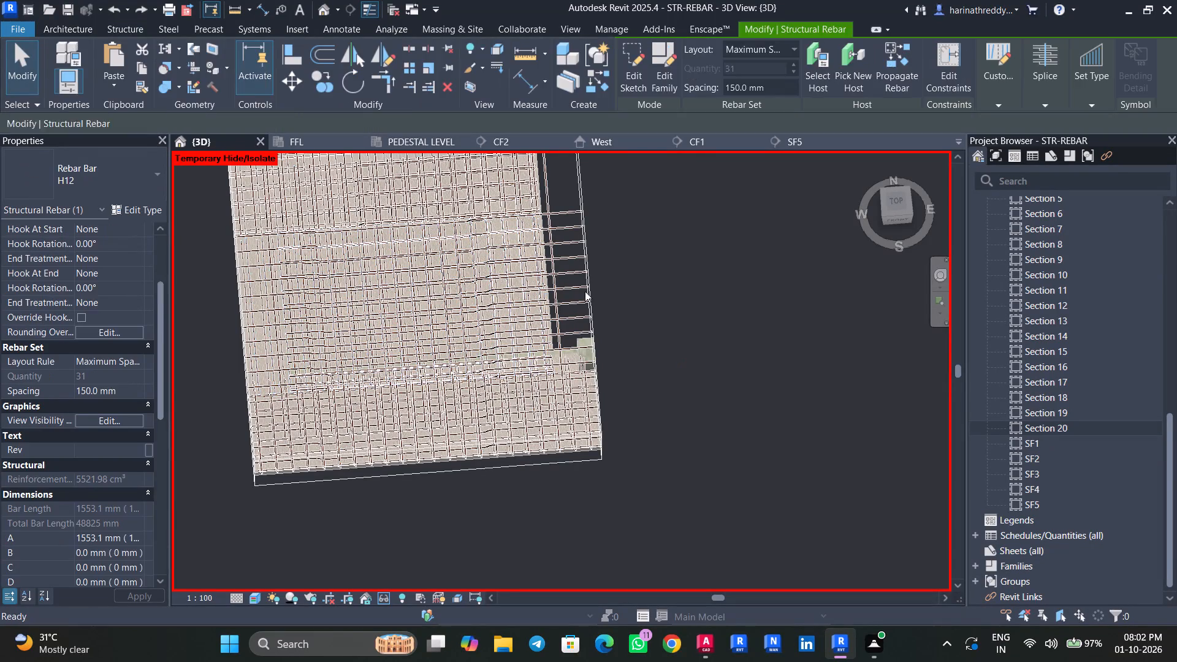
pyautogui.click(573, 286)
pyautogui.press('Escape')
pyautogui.press('Escape')
pyautogui.press('Escape')
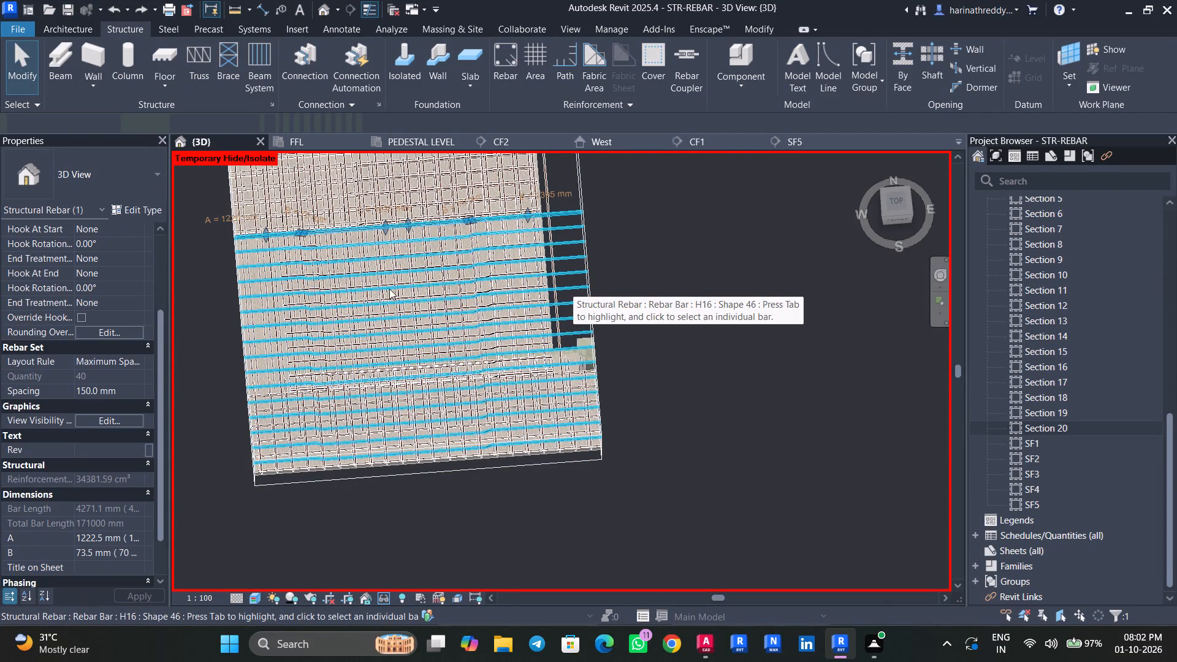
pyautogui.scroll(4, 333, 299)
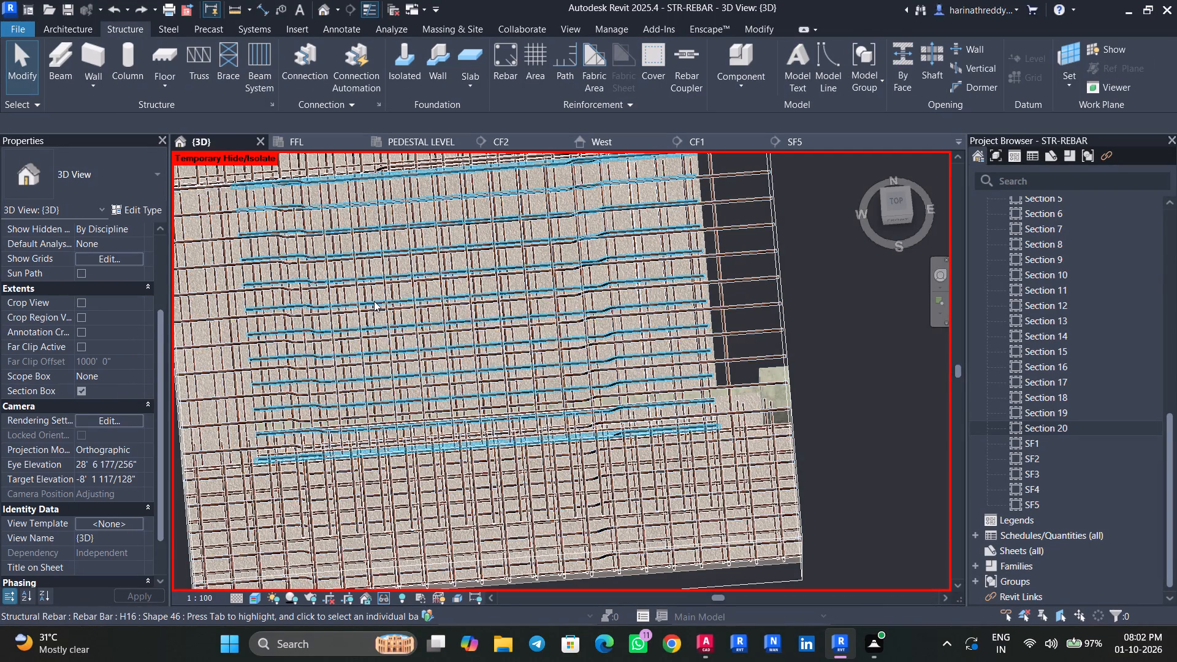
pyautogui.click(374, 301)
pyautogui.scroll(-4, 374, 301)
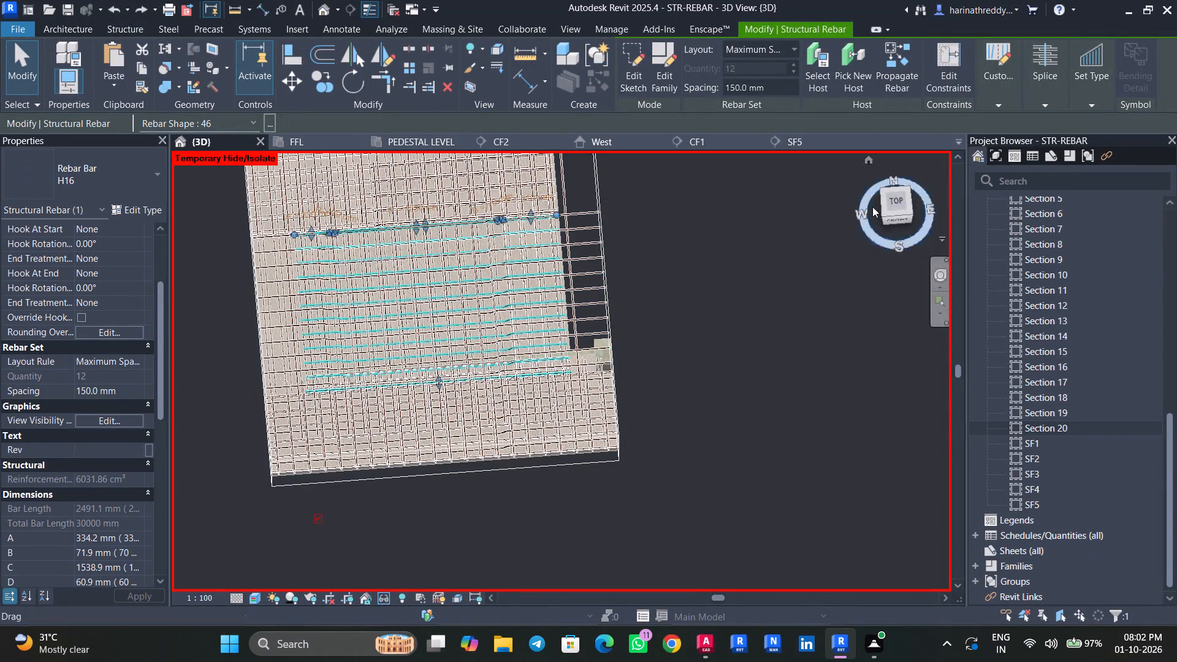
pyautogui.click(892, 204)
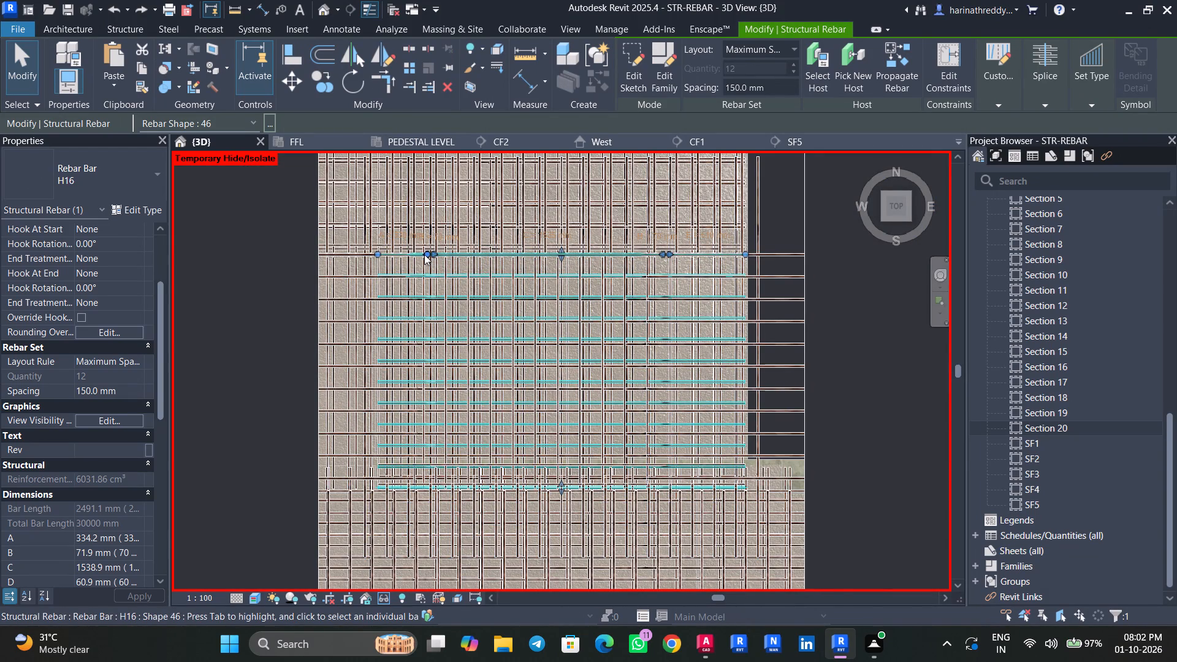
pyautogui.scroll(5, 424, 254)
pyautogui.scroll(-6, 432, 258)
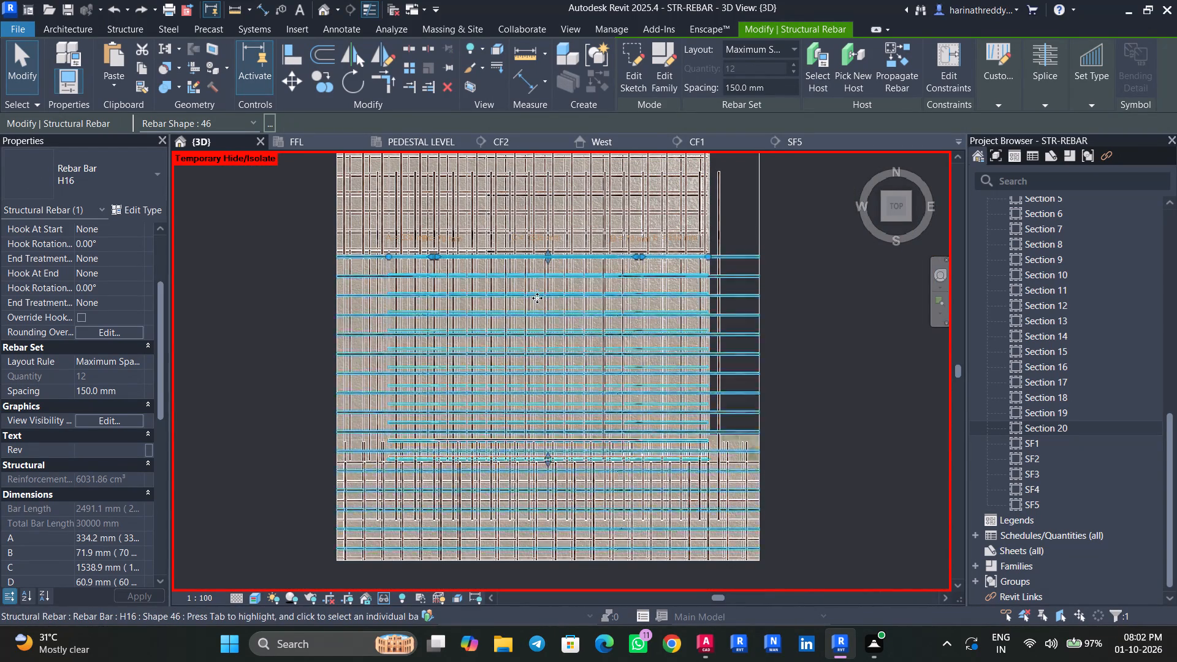
pyautogui.click(548, 252)
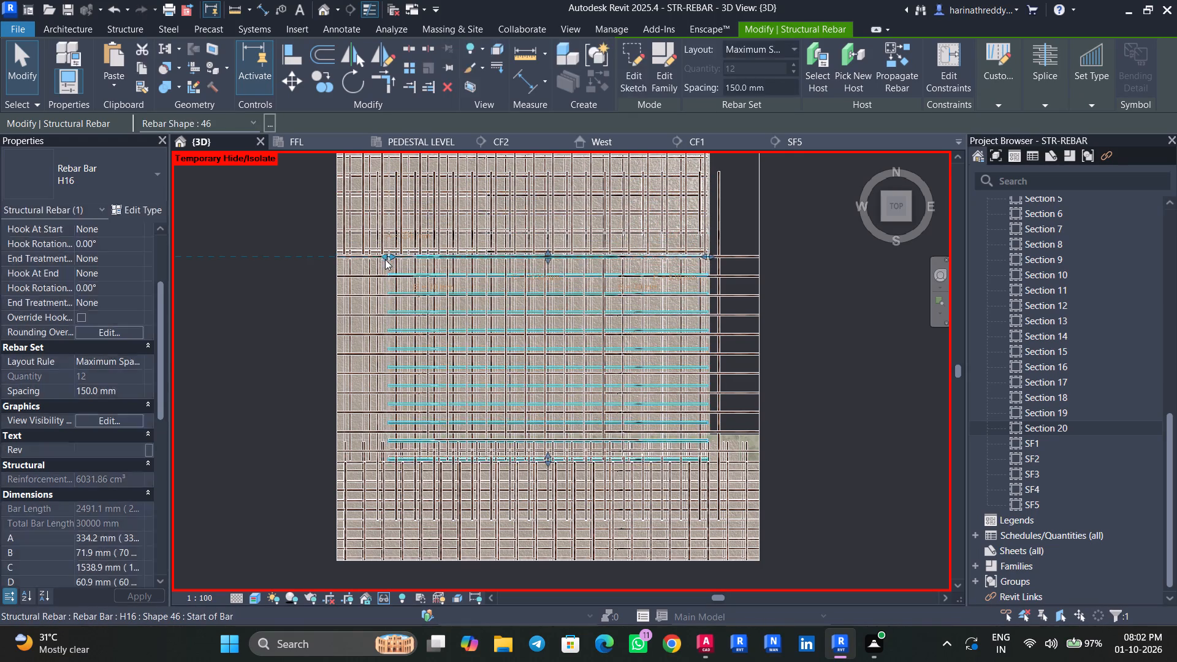
pyautogui.moveTo(384, 257); pyautogui.dragTo(340, 261)
# Pull the east ends of the 12-bar Shape 46 H16 set slightly back inside the slab's east edge.
pyautogui.moveTo(709, 257); pyautogui.dragTo(699, 257)
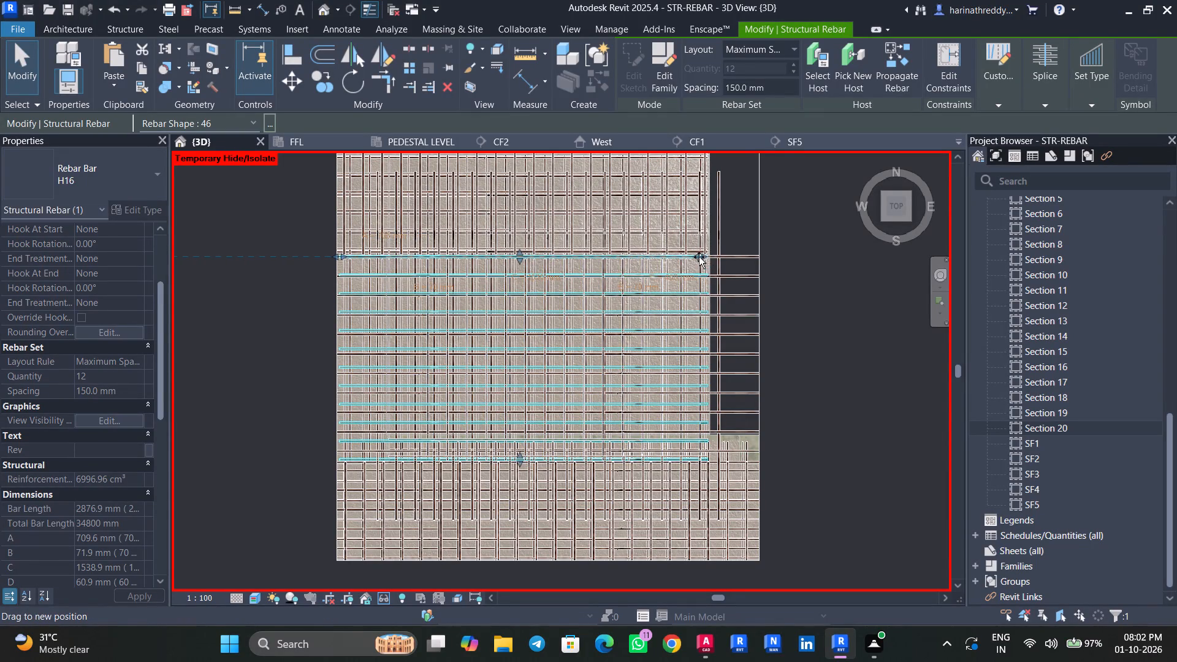
pyautogui.moveTo(699, 257); pyautogui.dragTo(701, 257)
pyautogui.press('Escape')
# Adjust the east crank of the 40-bar Shape 46 H16 set slightly westward, with segment A about 1224 mm.
pyautogui.click(735, 257)
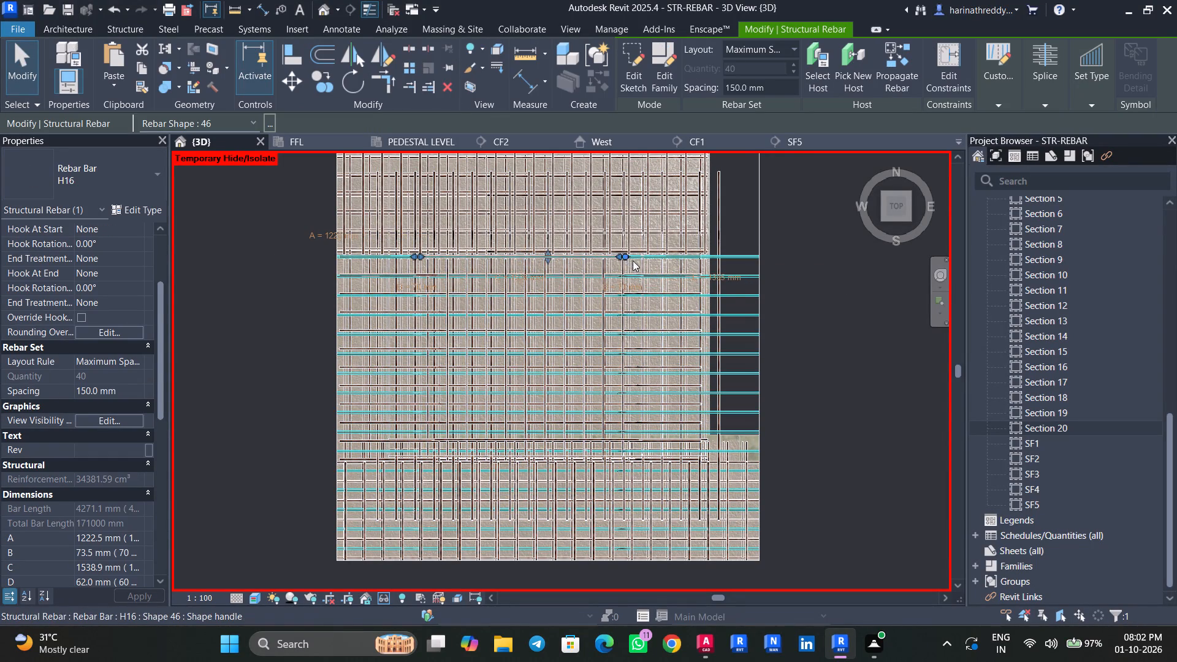
pyautogui.press('Escape')
pyautogui.press('Escape')
pyautogui.click(744, 297)
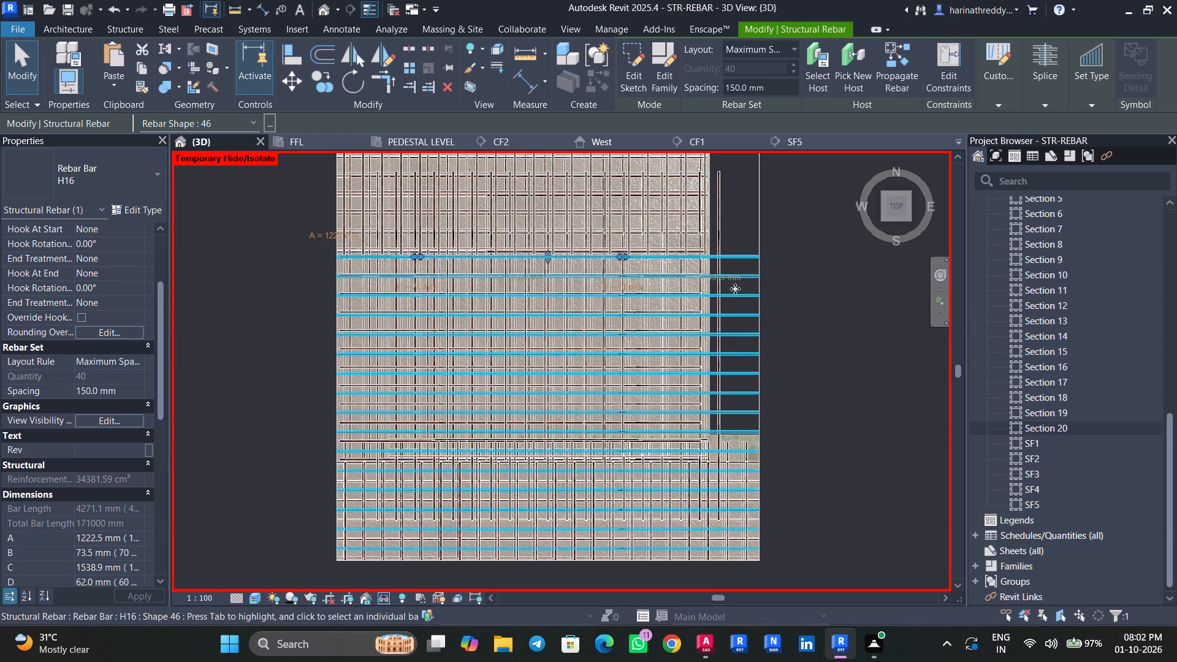
pyautogui.moveTo(618, 258); pyautogui.dragTo(607, 259)
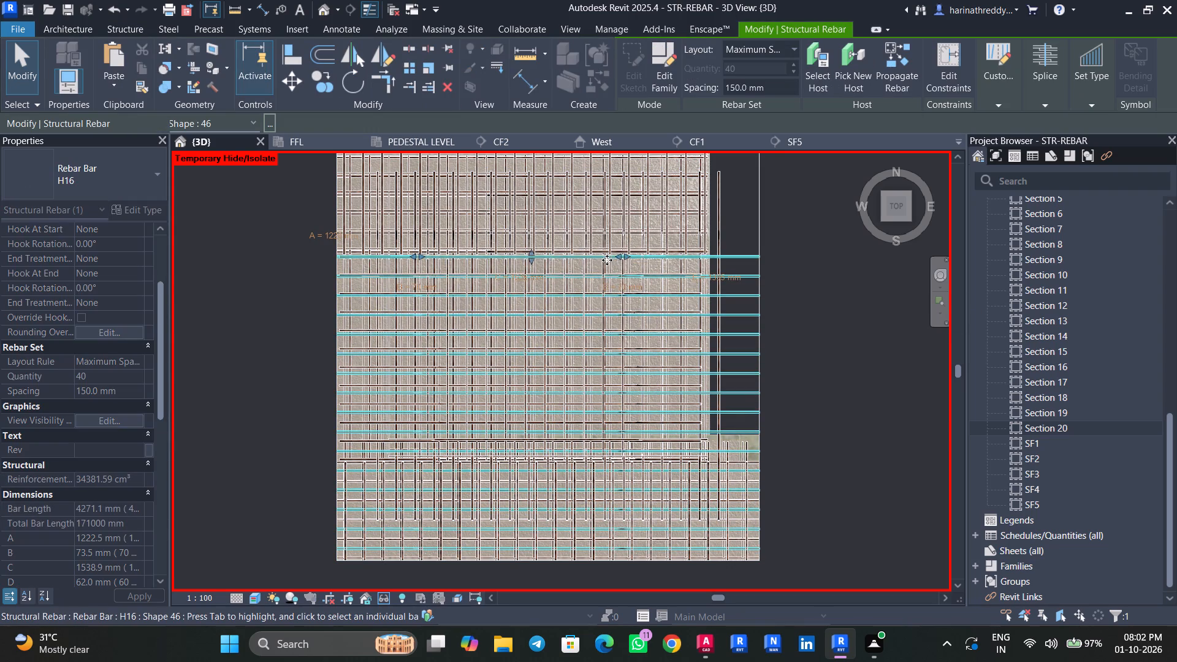
pyautogui.scroll(4, 649, 256)
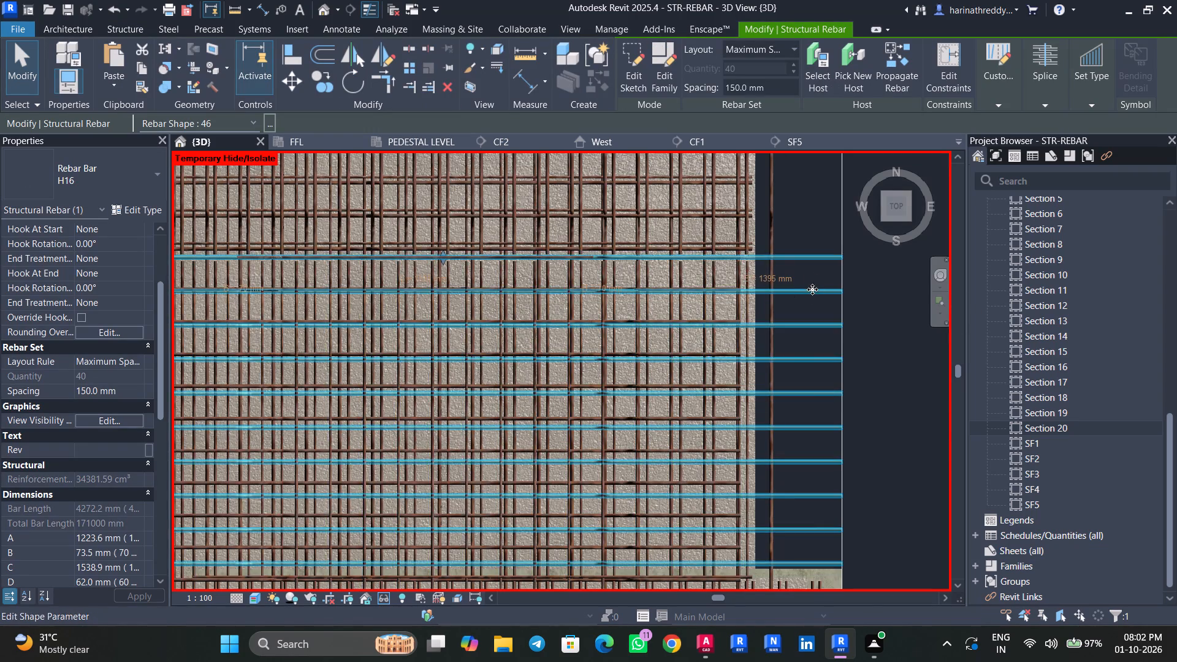
# Open the sketch of the 40-bar Shape 46 H16 set for editing.
pyautogui.click(626, 86)
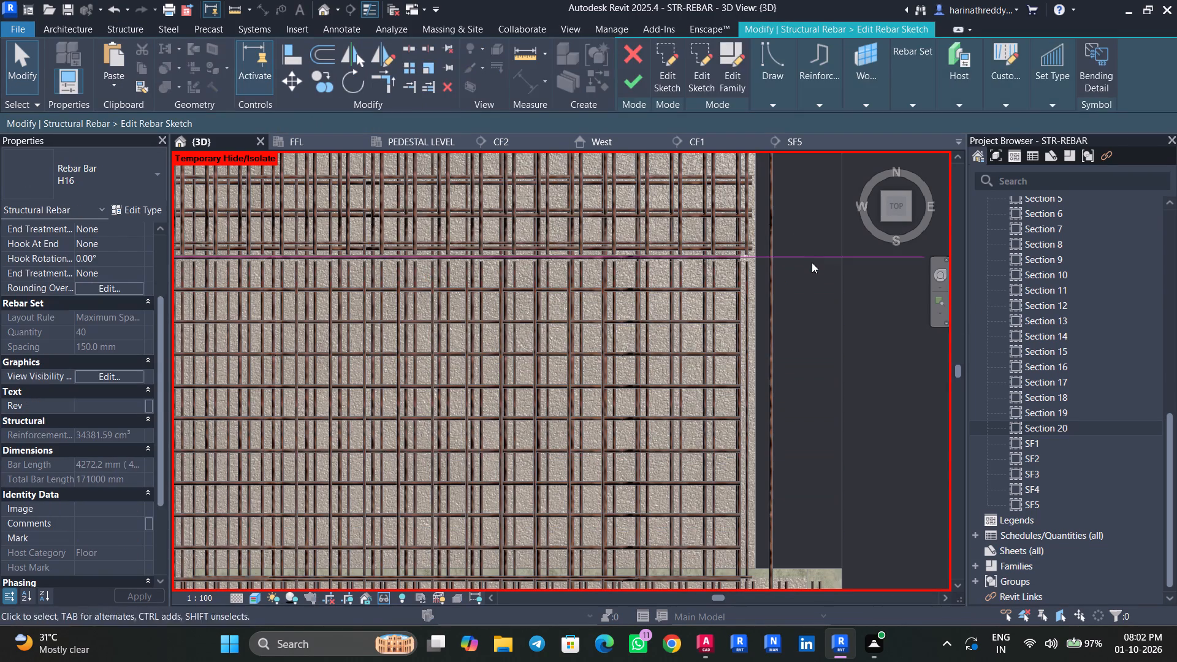
pyautogui.click(812, 262)
pyautogui.moveTo(829, 284); pyautogui.dragTo(706, 324, button='middle')
pyautogui.press('Escape')
pyautogui.press('Escape')
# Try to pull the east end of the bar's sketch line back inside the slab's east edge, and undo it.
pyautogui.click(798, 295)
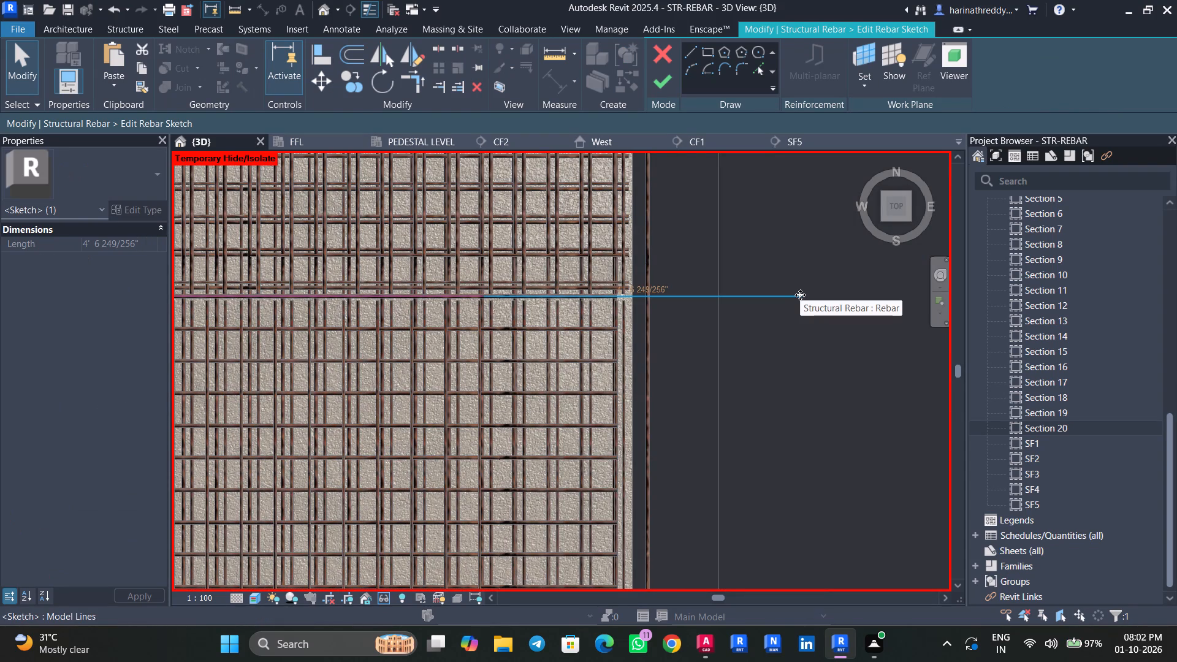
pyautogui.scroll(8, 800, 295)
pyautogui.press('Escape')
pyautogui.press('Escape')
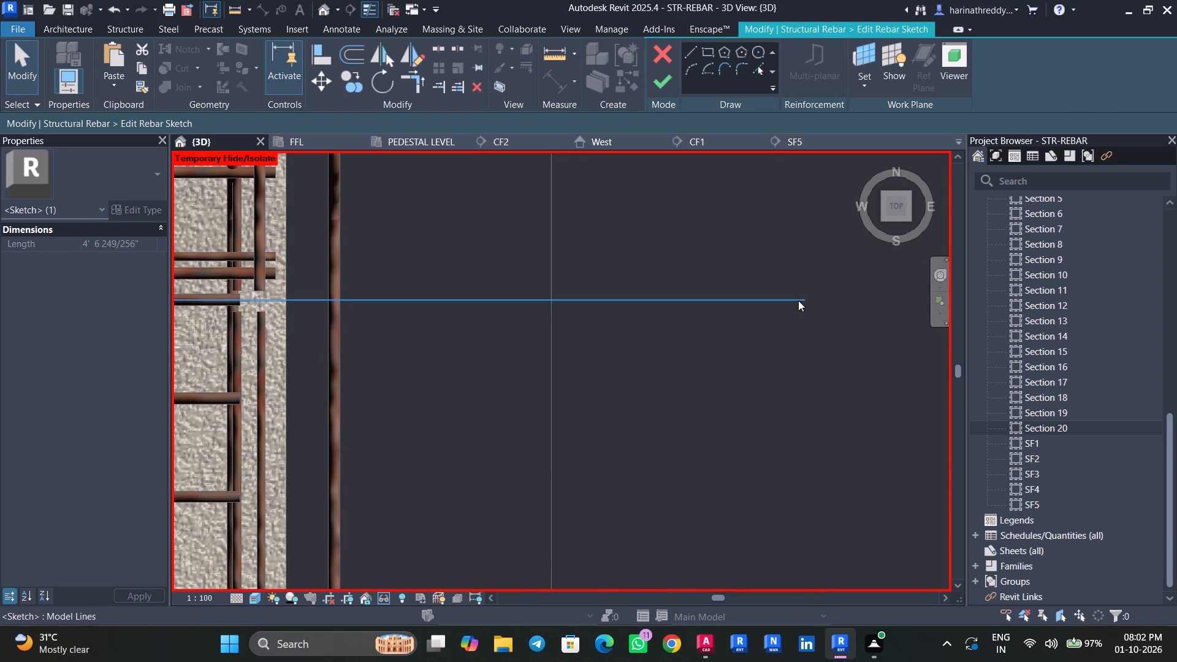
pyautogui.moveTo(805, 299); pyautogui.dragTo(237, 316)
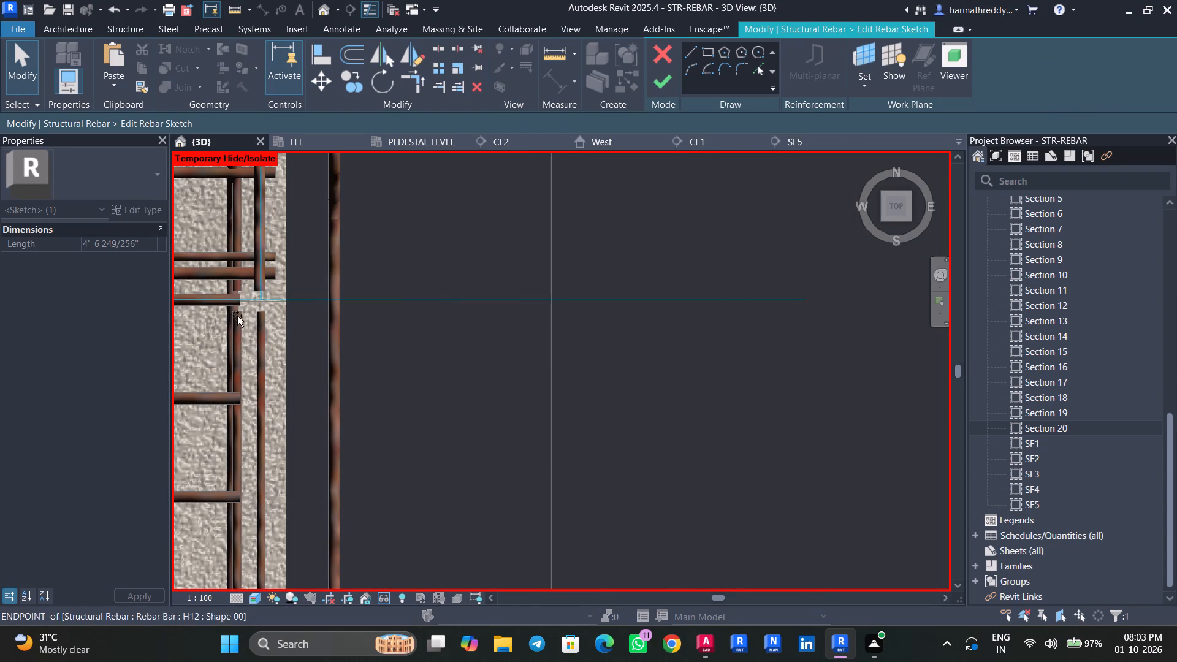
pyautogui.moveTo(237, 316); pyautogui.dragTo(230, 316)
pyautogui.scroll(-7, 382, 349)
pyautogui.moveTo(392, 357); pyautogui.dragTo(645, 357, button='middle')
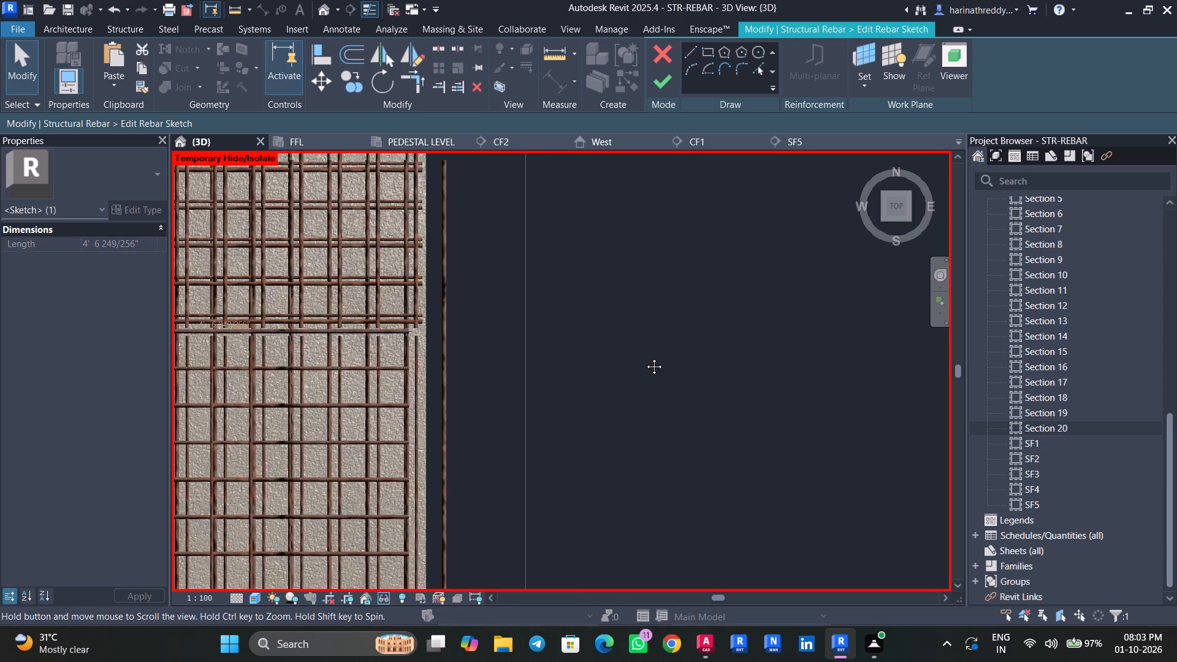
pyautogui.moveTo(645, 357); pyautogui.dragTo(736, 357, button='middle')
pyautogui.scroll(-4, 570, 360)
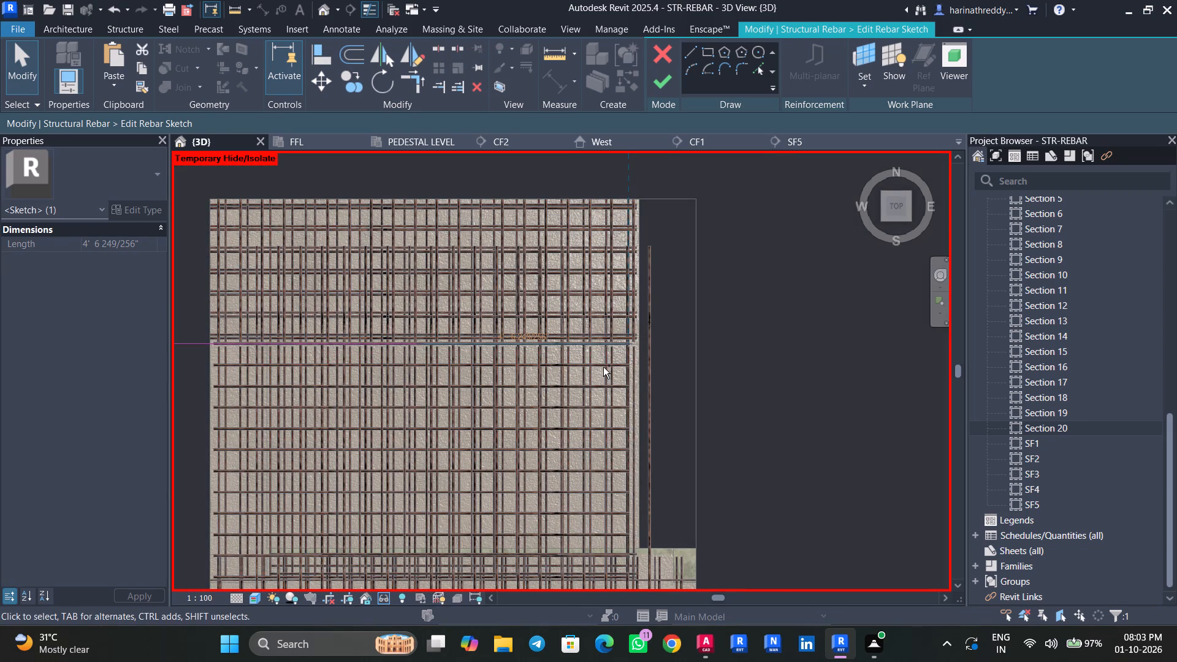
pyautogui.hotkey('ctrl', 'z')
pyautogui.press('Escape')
# Split the bar's sketch line just inside the slab's east edge, delete the overhanging piece and finish the sketch.
pyautogui.click(443, 303)
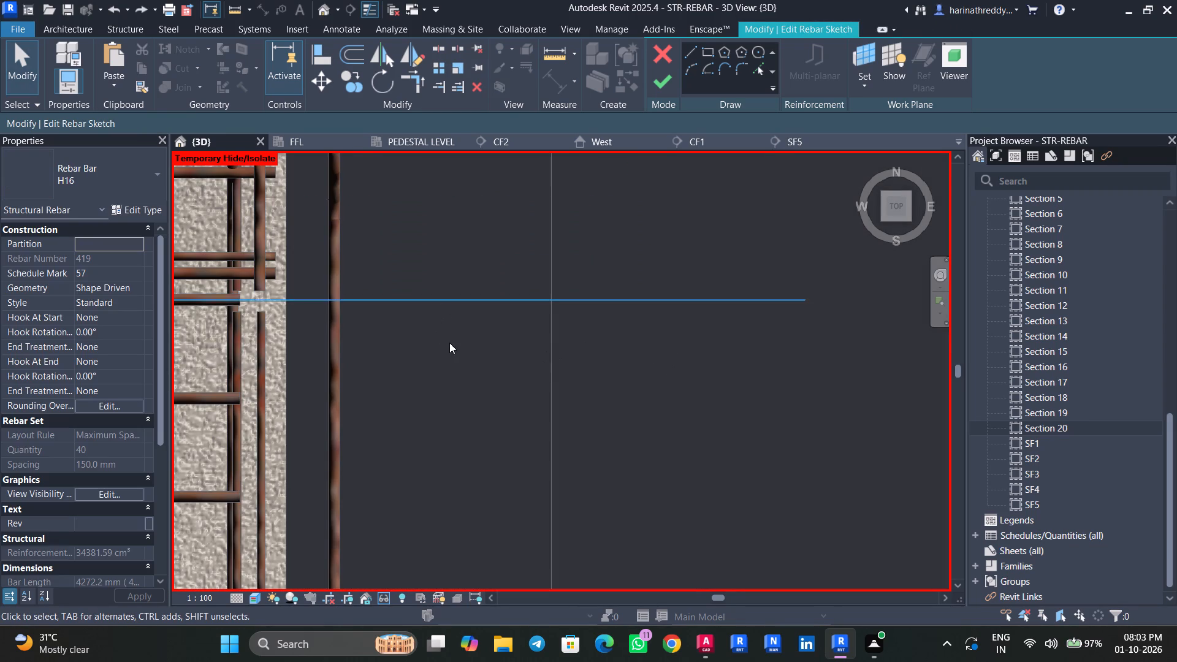
pyautogui.scroll(-5, 449, 343)
pyautogui.moveTo(458, 349); pyautogui.dragTo(596, 368, button='middle')
pyautogui.press('Escape')
pyautogui.press('Escape')
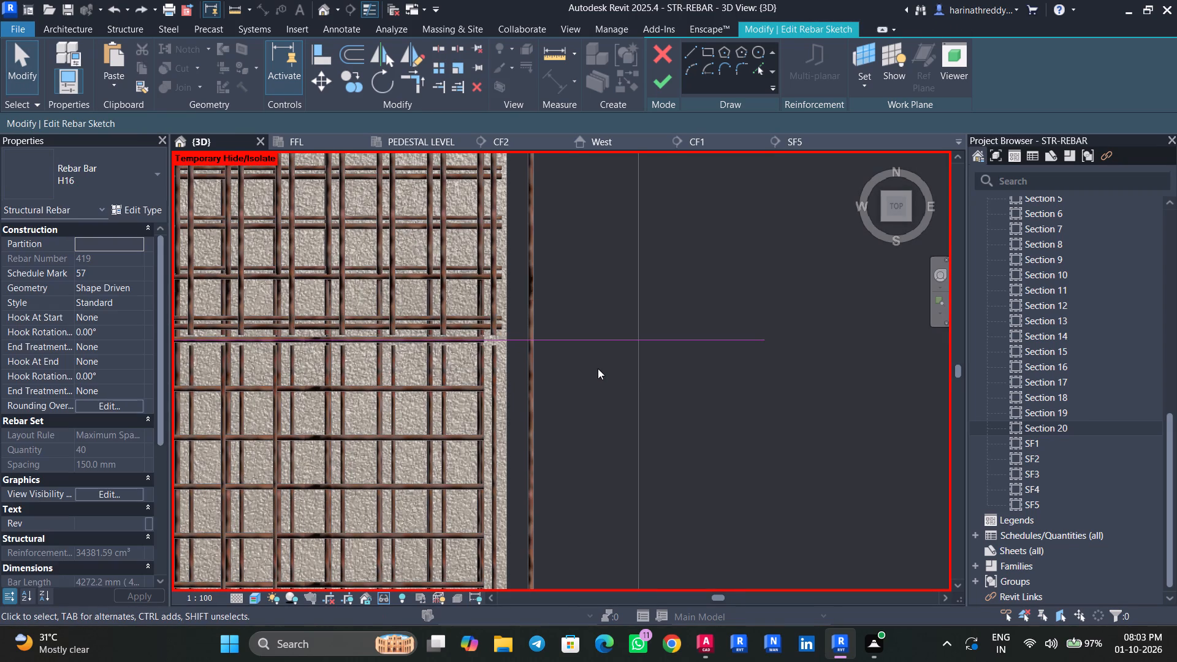
pyautogui.write('sl')
pyautogui.scroll(5, 492, 356)
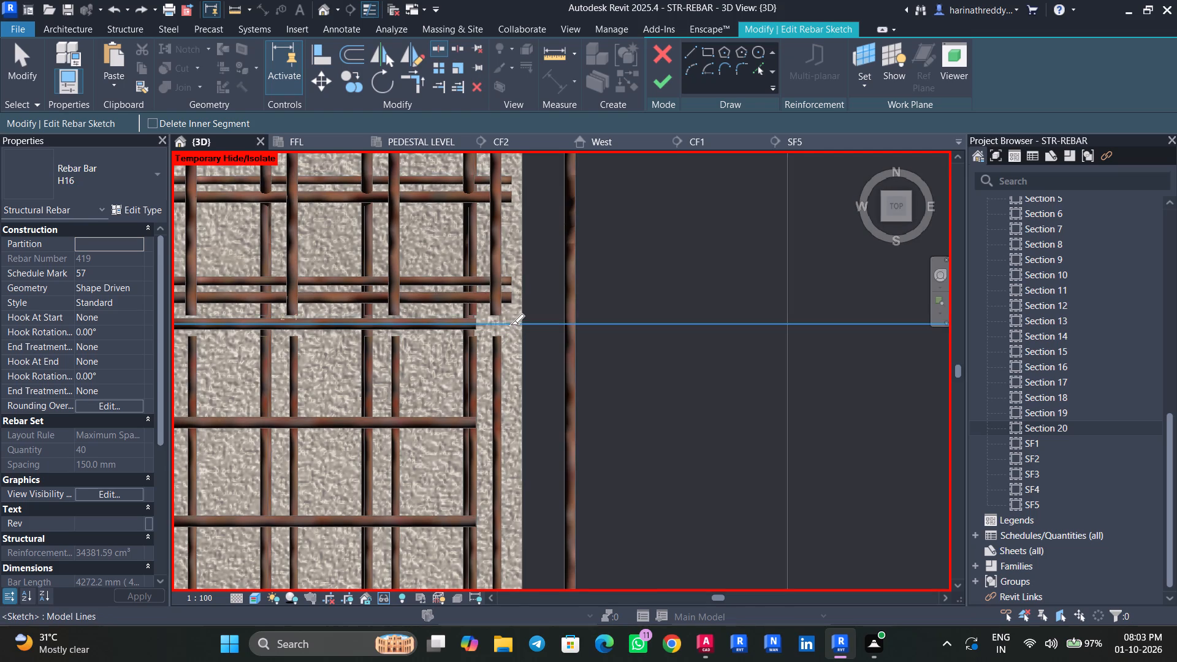
pyautogui.click(488, 325)
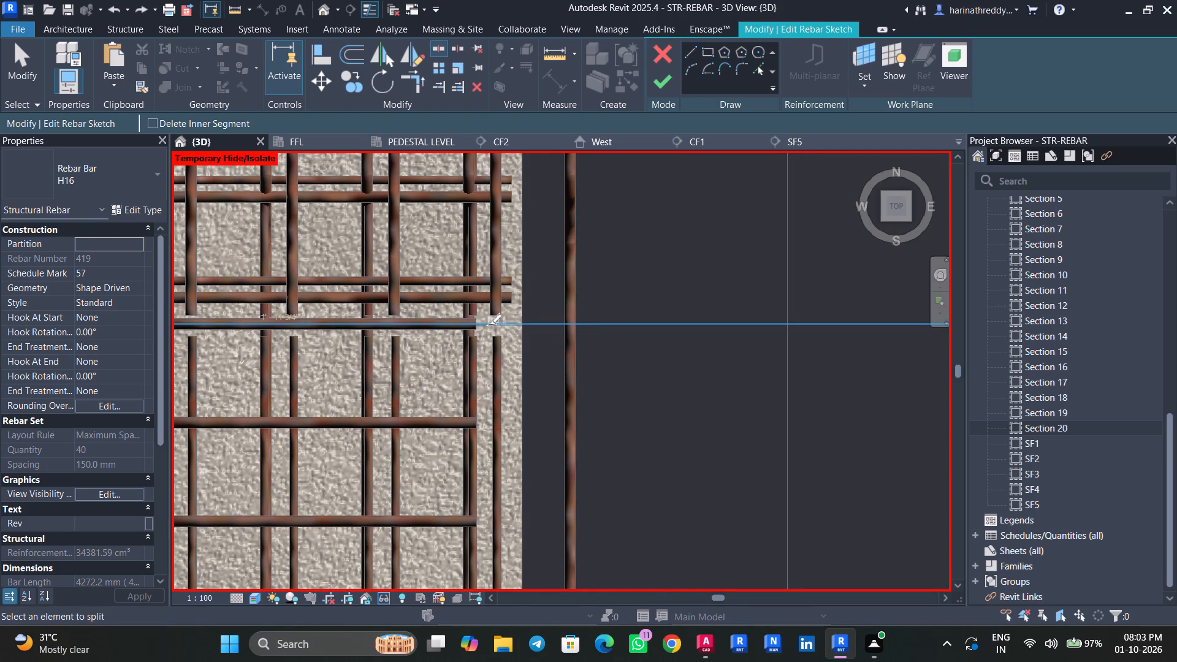
pyautogui.press('Escape')
pyautogui.press('Escape')
pyautogui.click(567, 324)
pyautogui.scroll(-8, 567, 324)
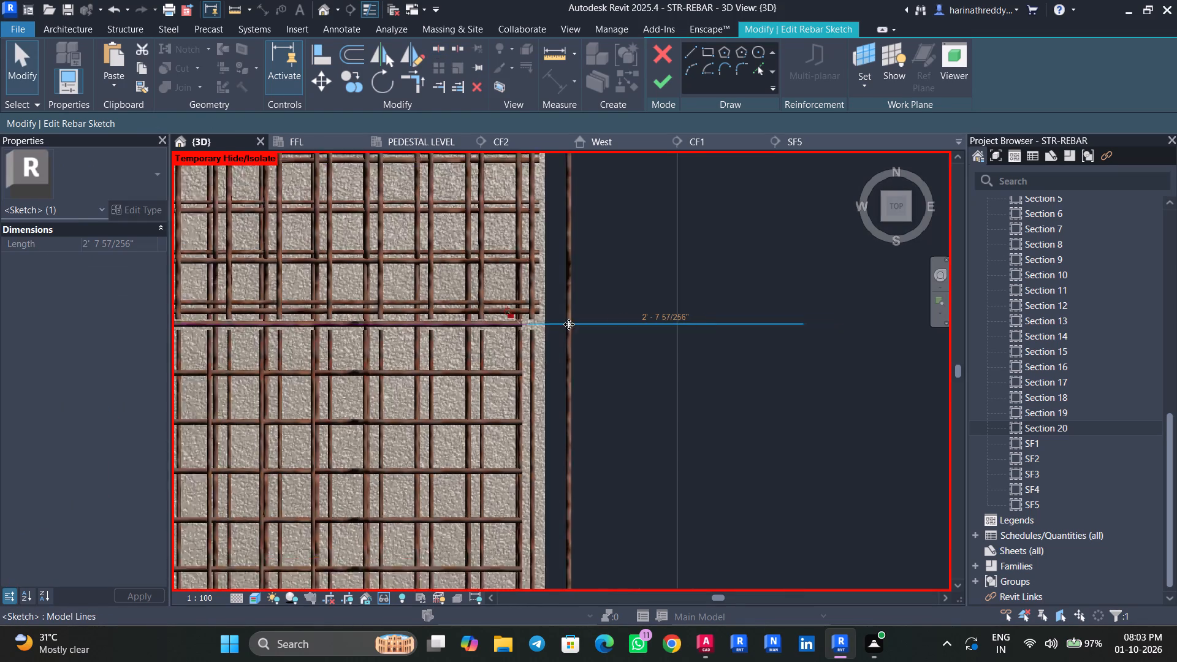
pyautogui.press('Delete')
pyautogui.scroll(-3, 635, 335)
pyautogui.click(661, 89)
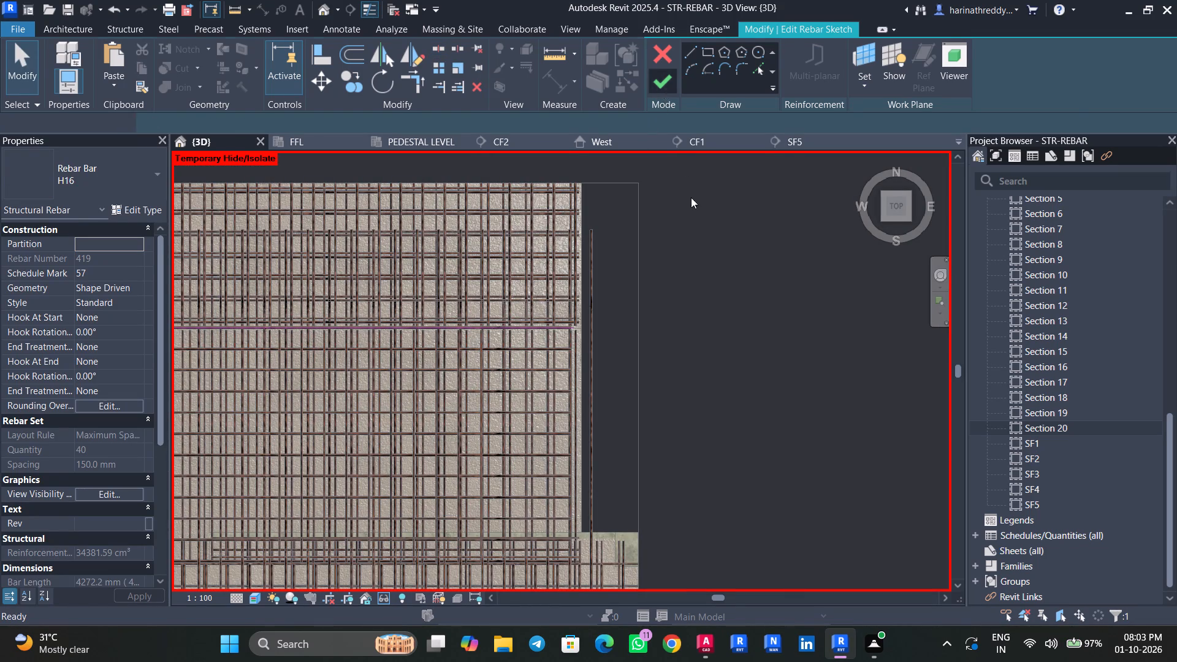
# Examine the trimmed 40-bar H16 set over the slab from a tilted view and from the top.
pyautogui.scroll(-3, 742, 299)
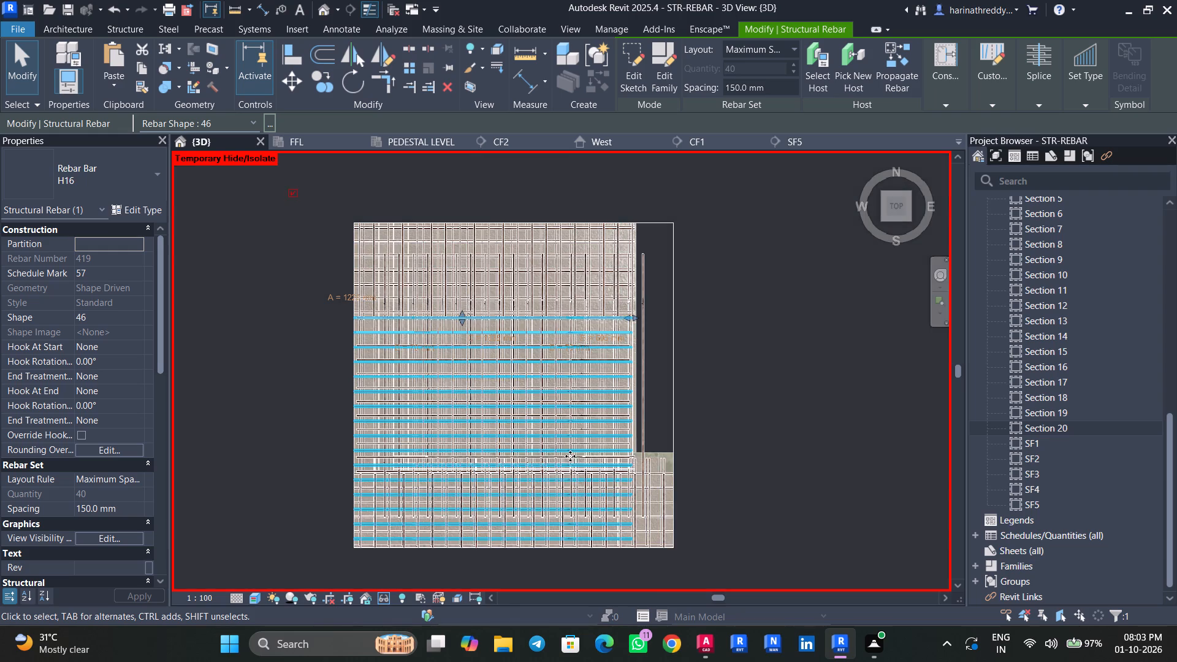
pyautogui.keyDown('shift'); pyautogui.moveTo(696, 489); pyautogui.dragTo(696, 357, button='middle'); pyautogui.keyUp('shift')
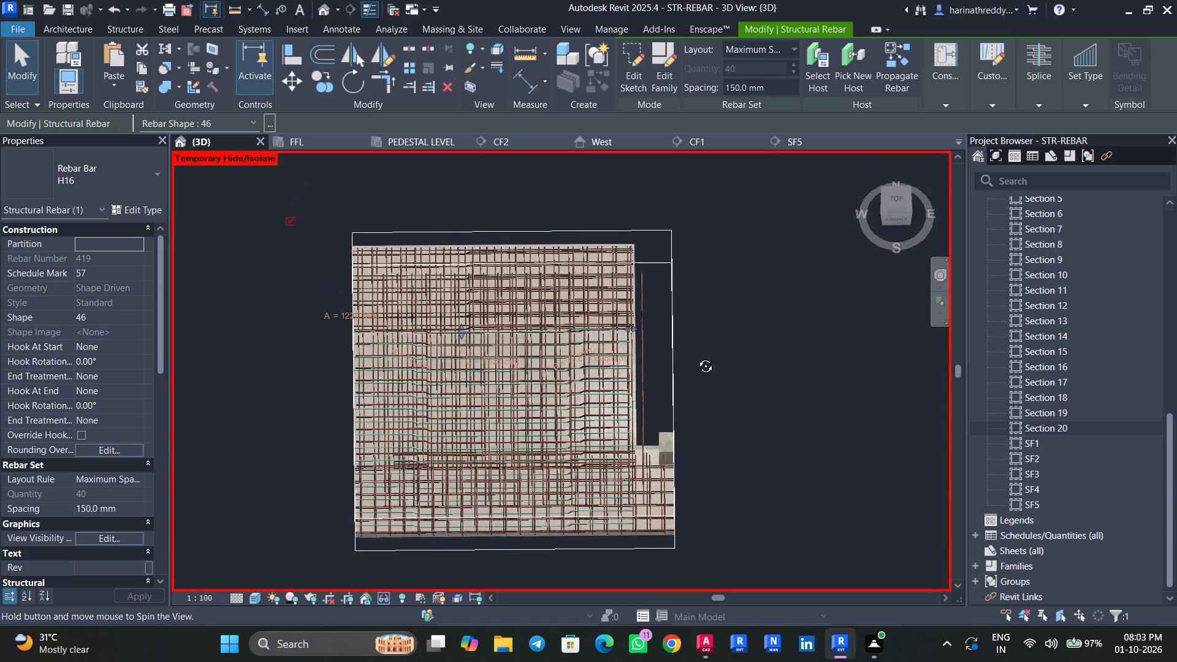
pyautogui.keyDown('shift'); pyautogui.moveTo(696, 357); pyautogui.dragTo(701, 309, button='middle'); pyautogui.keyUp('shift')
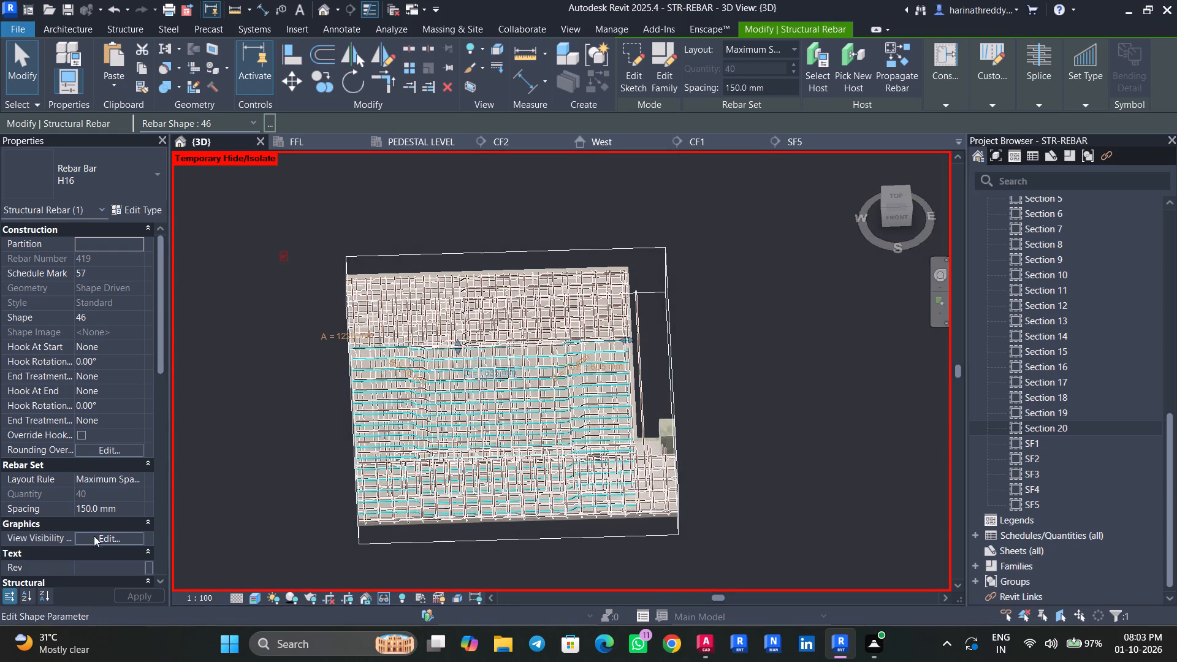
pyautogui.scroll(2, 536, 444)
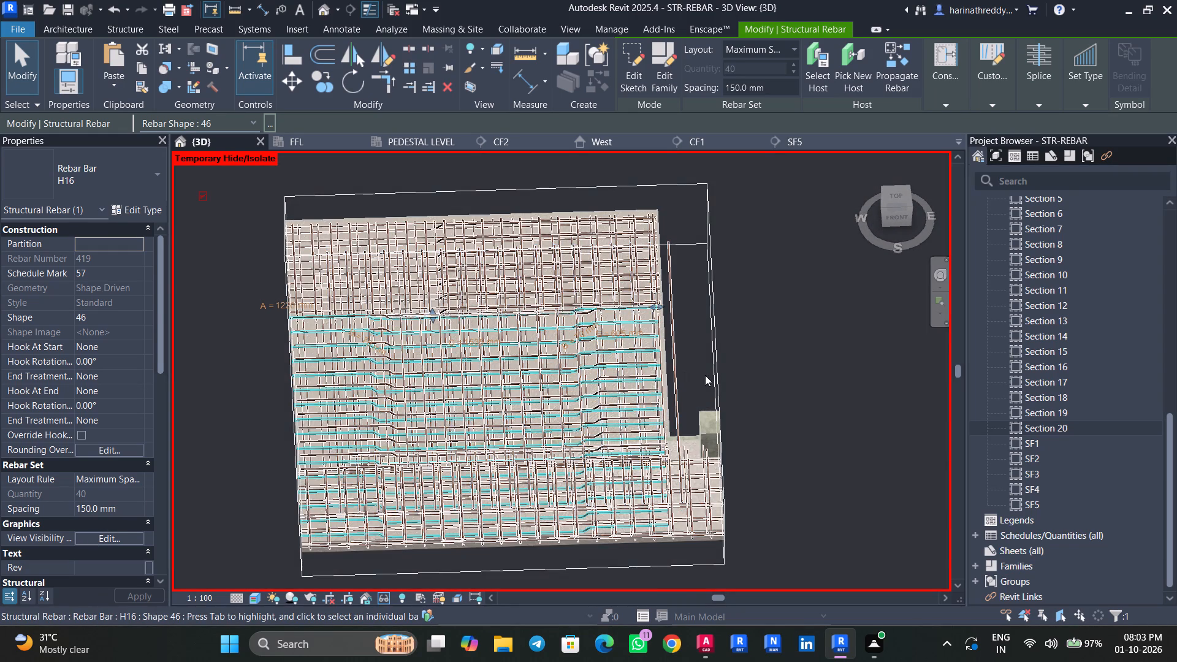
pyautogui.click(900, 195)
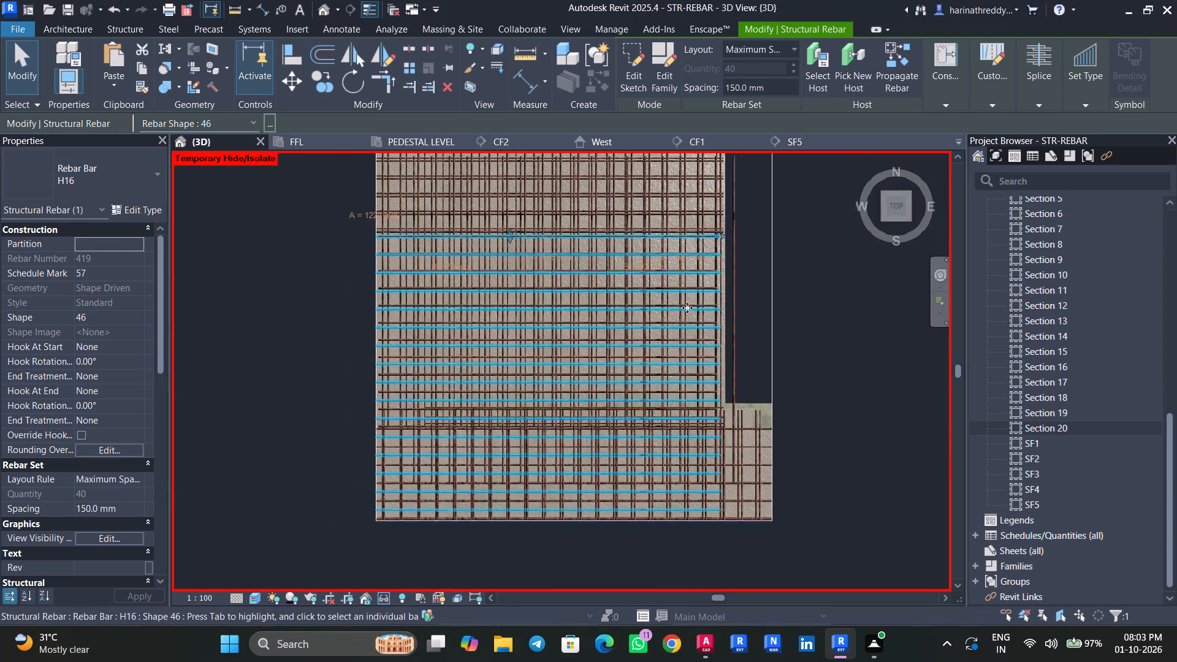
pyautogui.press('Escape')
pyautogui.press('Escape')
pyautogui.press('Escape')
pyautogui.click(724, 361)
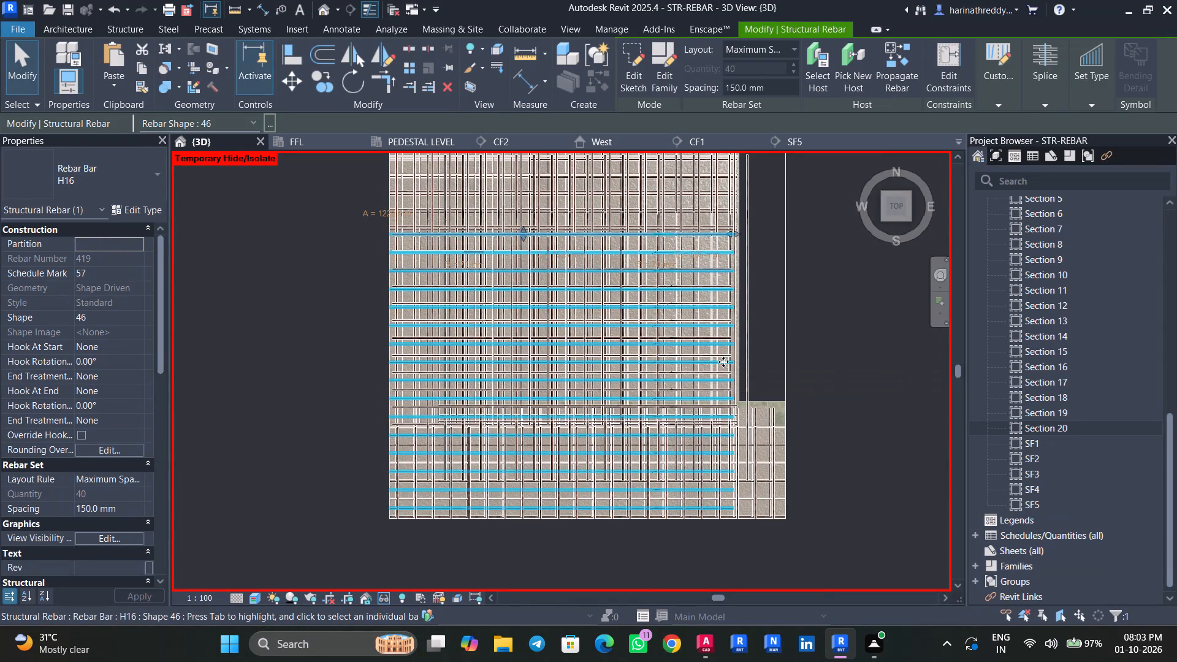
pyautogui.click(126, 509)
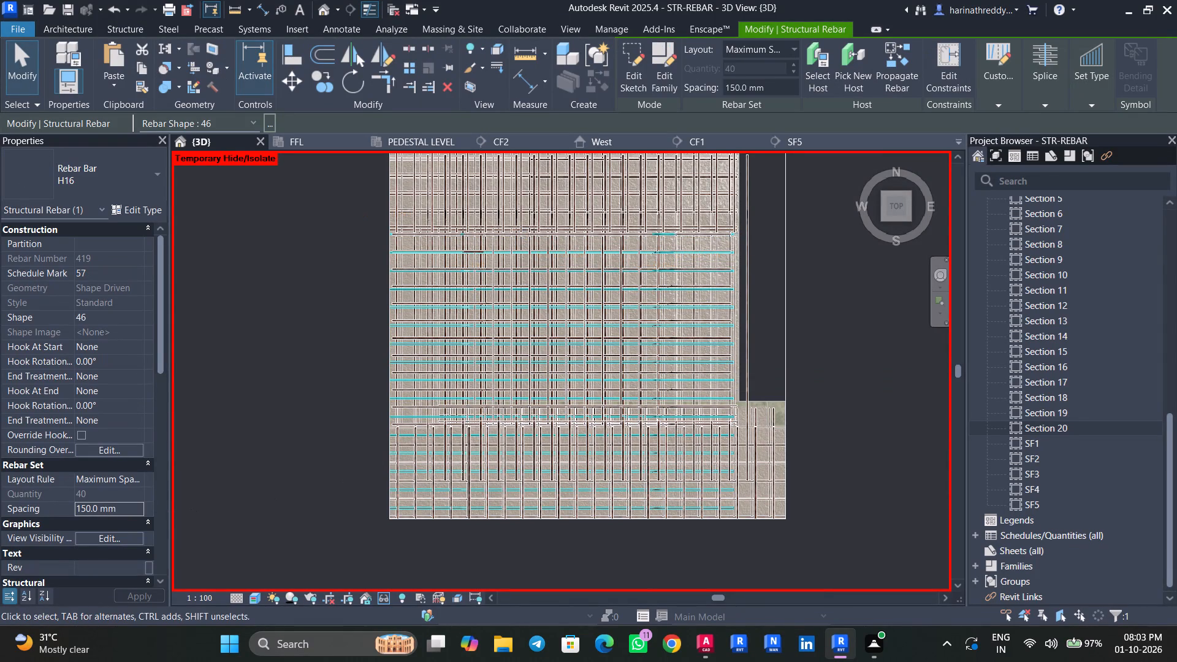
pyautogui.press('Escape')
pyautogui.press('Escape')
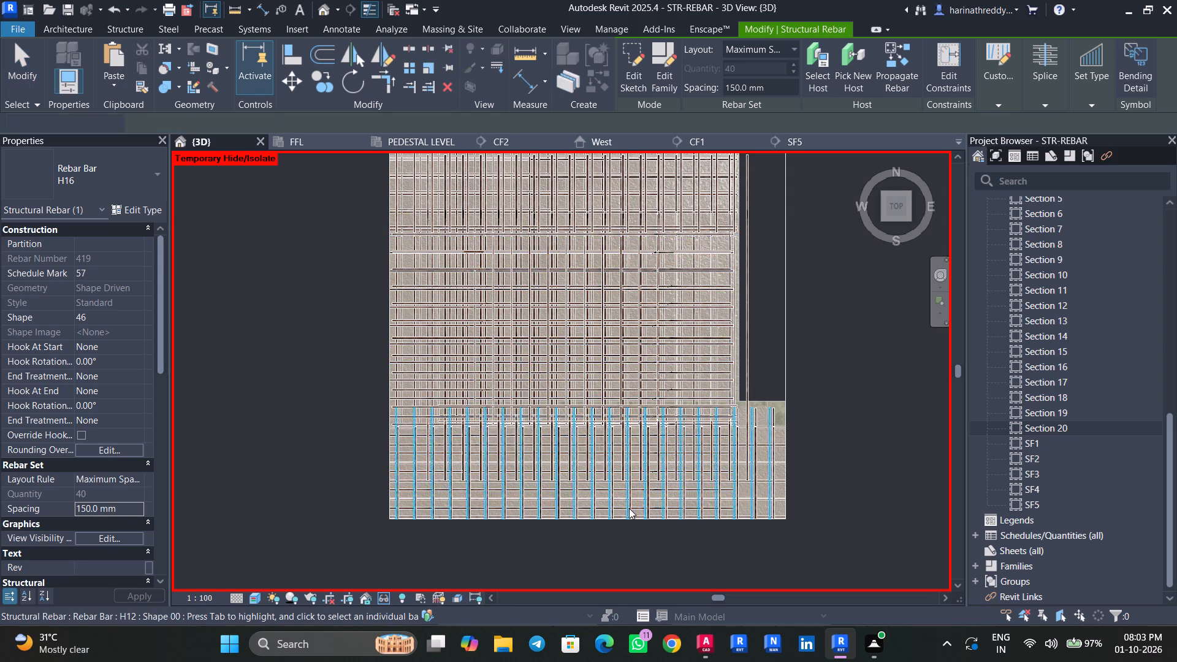
# Examine how the 40-bar Shape 46 H16 set lies among the surrounding bars, from its northern to its southern end.
pyautogui.scroll(5, 629, 508)
pyautogui.click(645, 507)
pyautogui.scroll(-5, 645, 508)
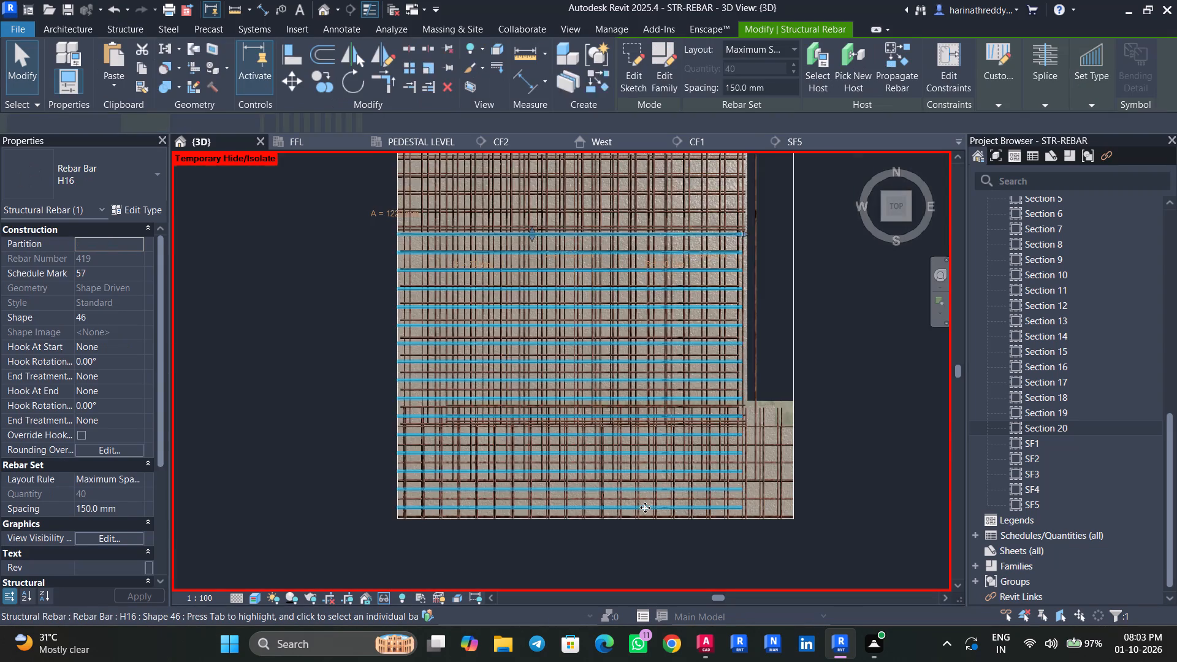
pyautogui.moveTo(797, 375); pyautogui.dragTo(771, 457, button='middle')
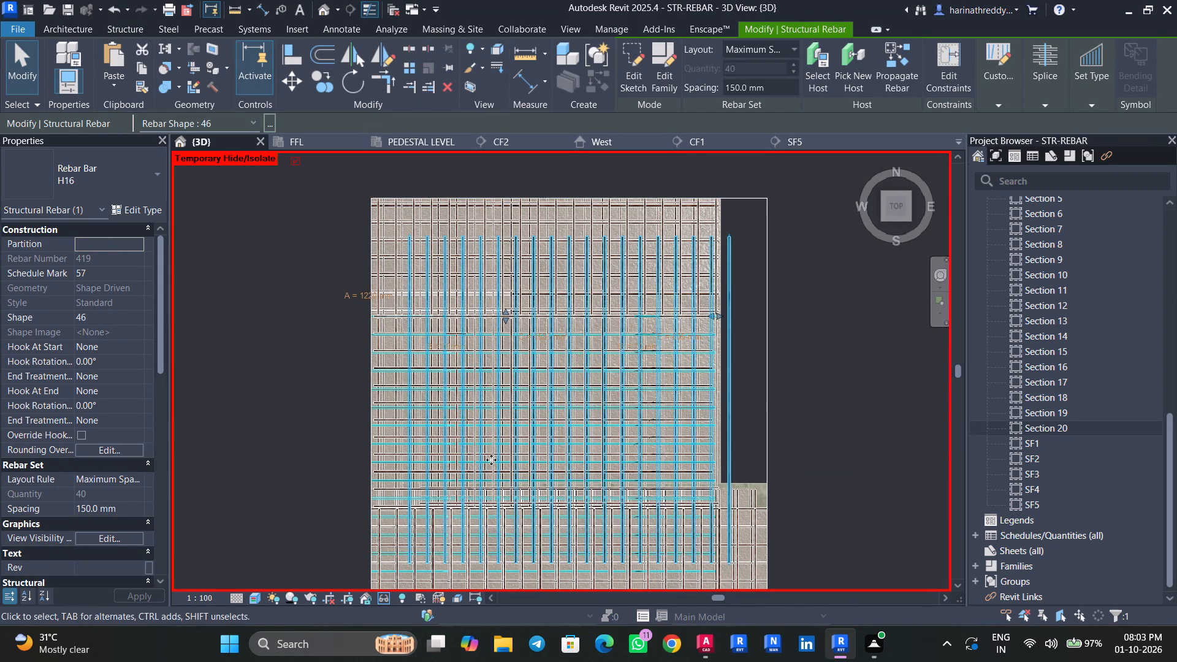
pyautogui.moveTo(292, 404); pyautogui.dragTo(251, 406, button='middle')
pyautogui.scroll(4, 446, 311)
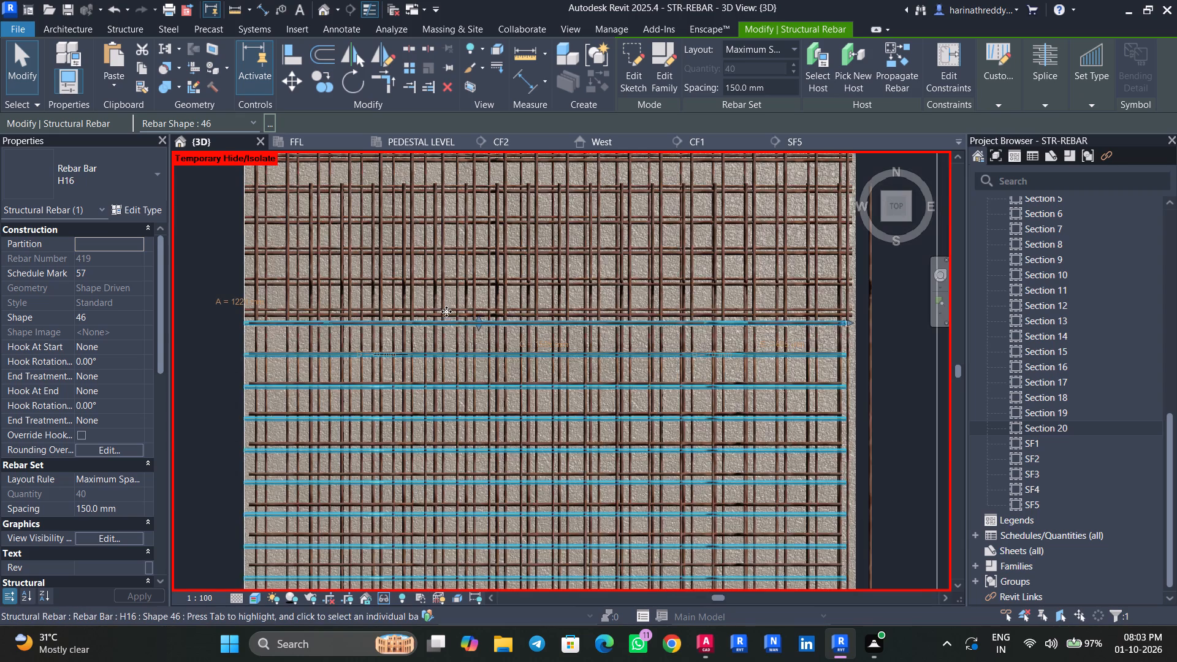
pyautogui.moveTo(218, 363); pyautogui.dragTo(227, 281, button='middle')
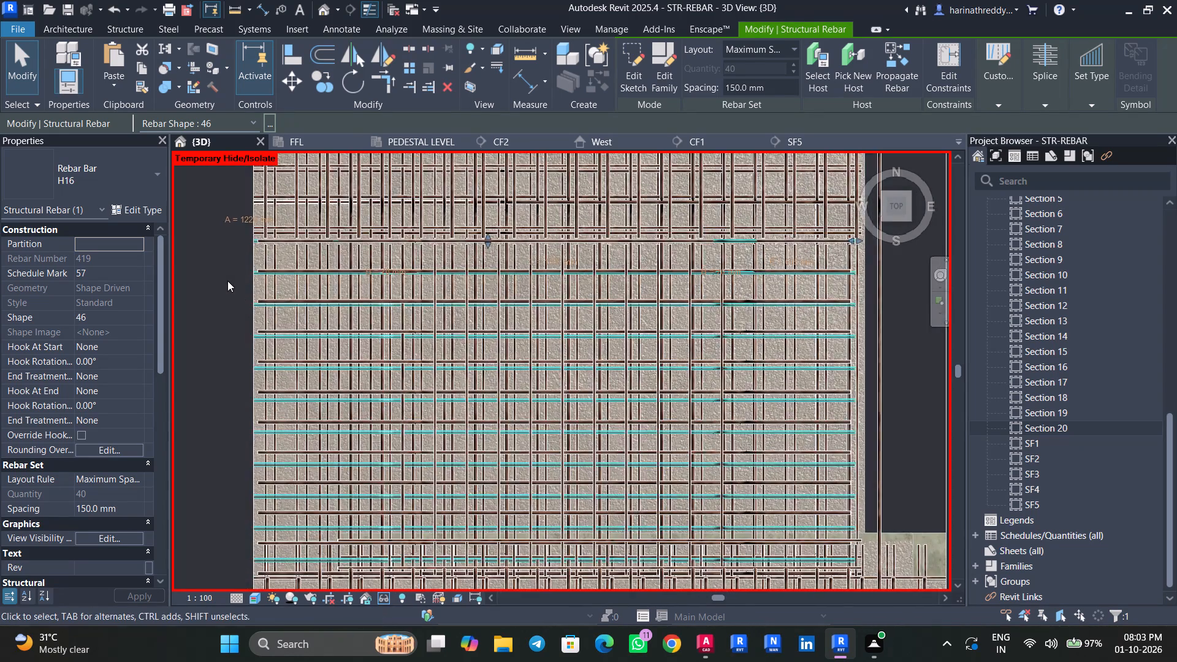
pyautogui.scroll(-2, 227, 281)
pyautogui.moveTo(789, 390); pyautogui.dragTo(784, 332, button='middle')
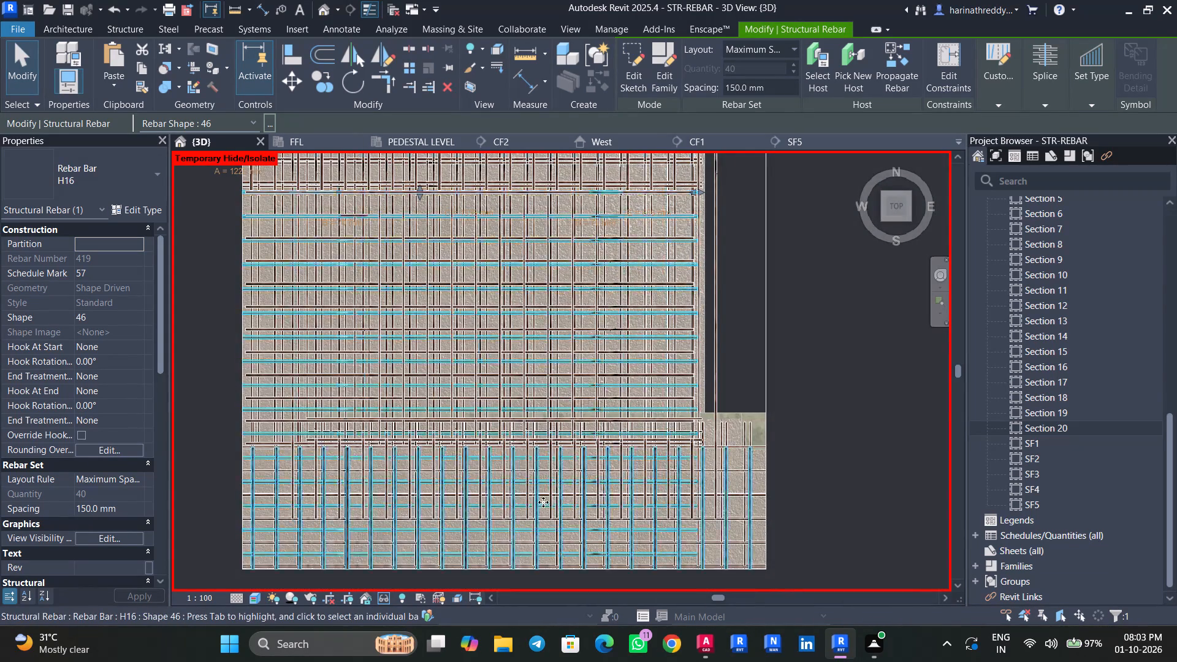
pyautogui.scroll(4, 437, 504)
pyautogui.moveTo(400, 506); pyautogui.dragTo(458, 422, button='middle')
pyautogui.scroll(-4, 458, 422)
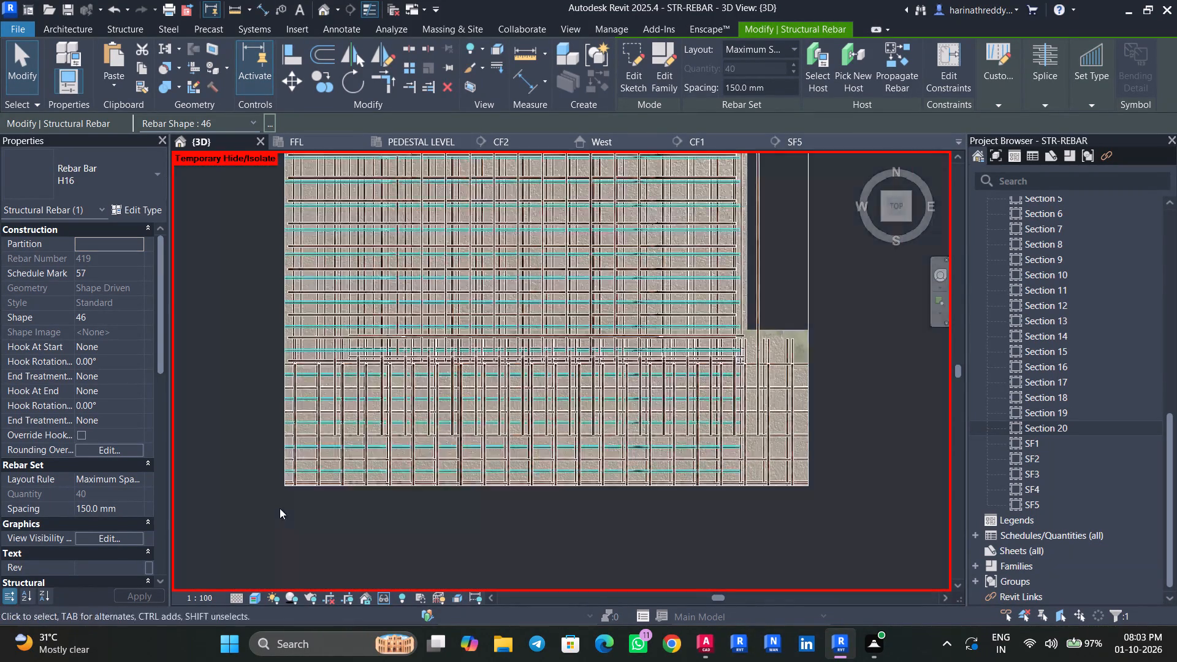
pyautogui.press('Escape')
pyautogui.press('Escape')
pyautogui.press('Escape')
pyautogui.press('Escape')
pyautogui.press('Escape')
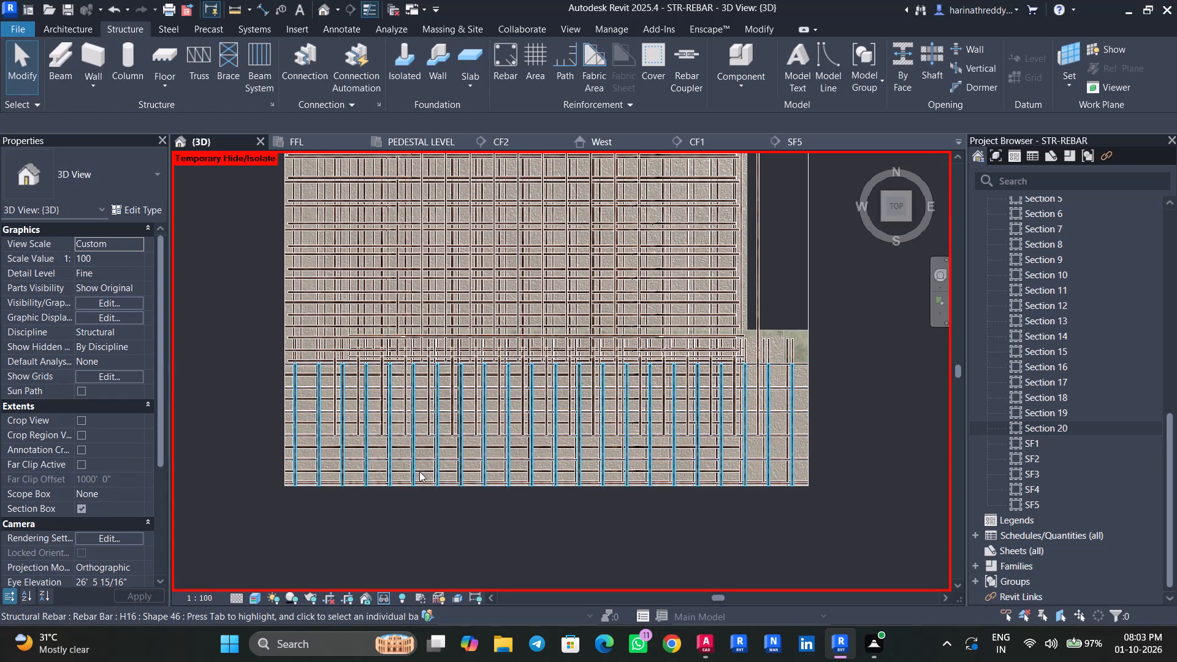
# Change the 40-bar Shape 46 H16 set's layout rule to Fixed Number with a quantity of 20.
pyautogui.click(425, 474)
pyautogui.moveTo(425, 471); pyautogui.dragTo(409, 491, button='middle')
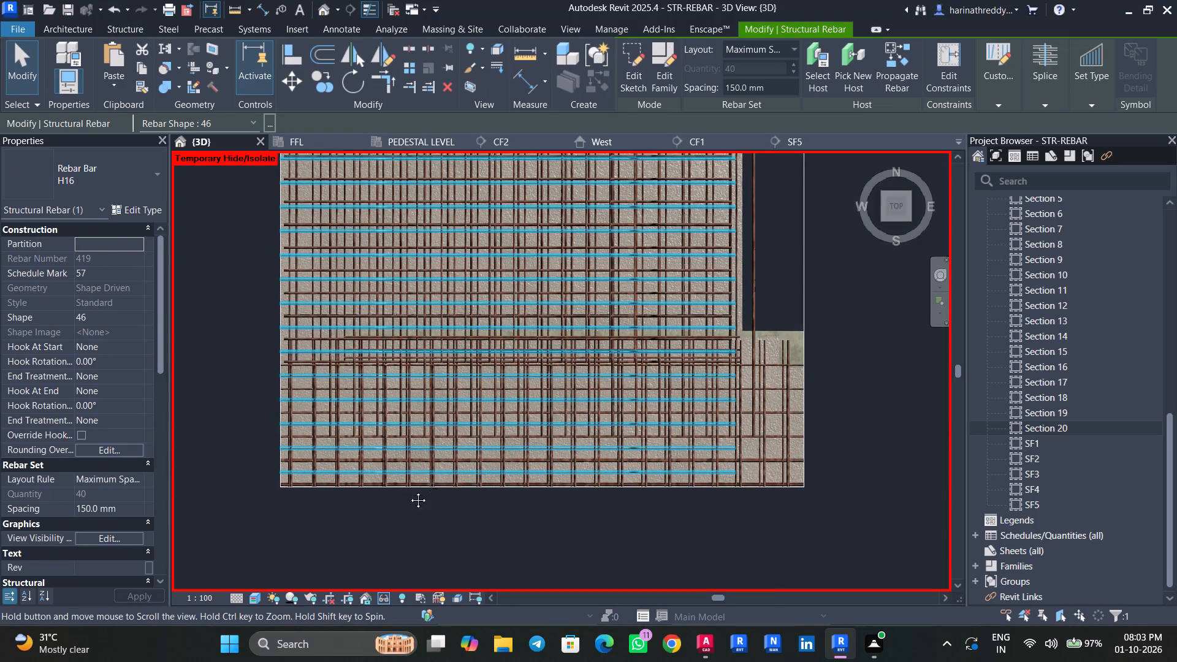
pyautogui.moveTo(409, 491); pyautogui.dragTo(395, 513, button='middle')
pyautogui.moveTo(544, 495); pyautogui.dragTo(527, 570, button='middle')
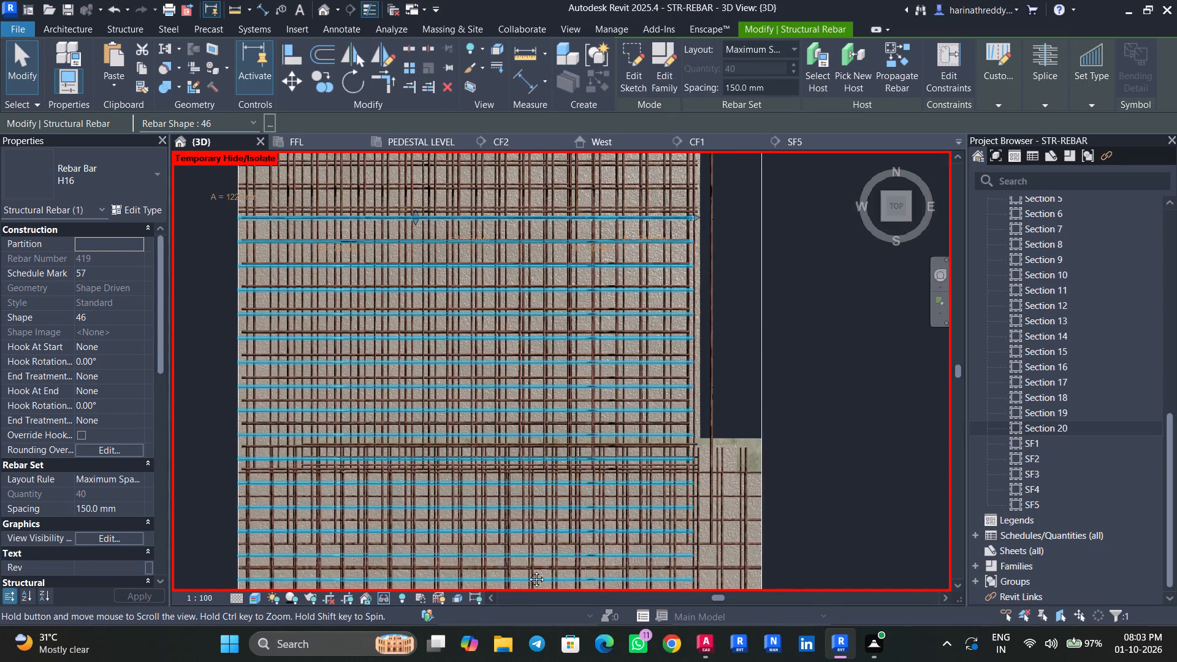
pyautogui.moveTo(527, 570); pyautogui.dragTo(527, 571, button='middle')
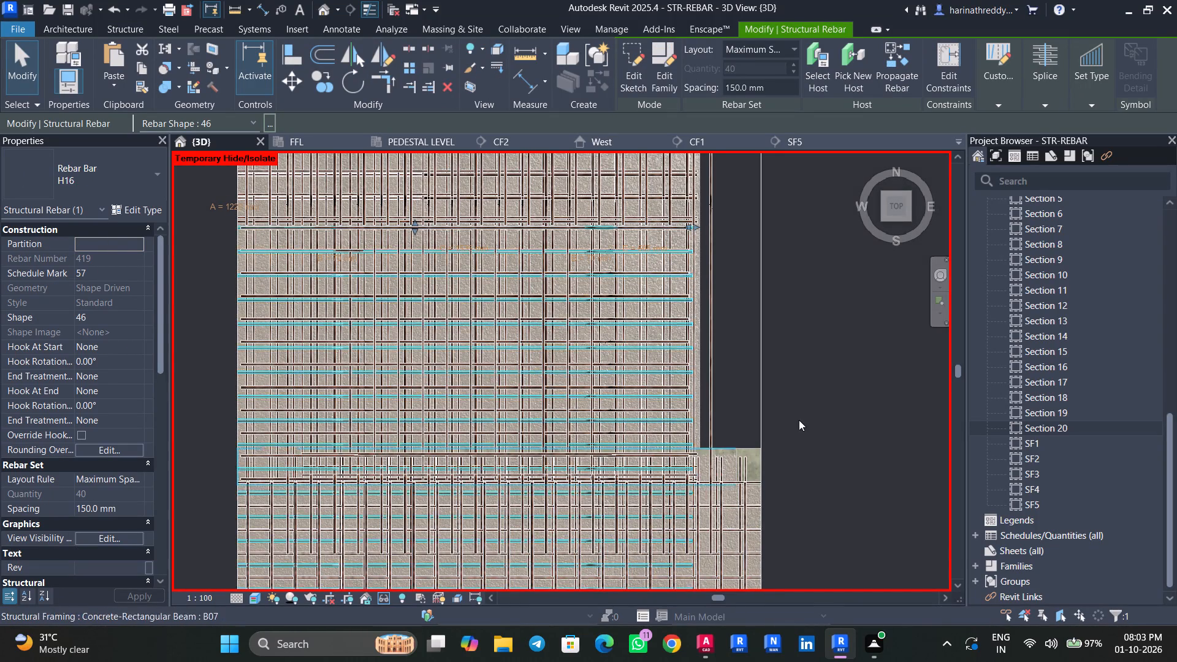
pyautogui.moveTo(799, 420); pyautogui.dragTo(775, 313, button='middle')
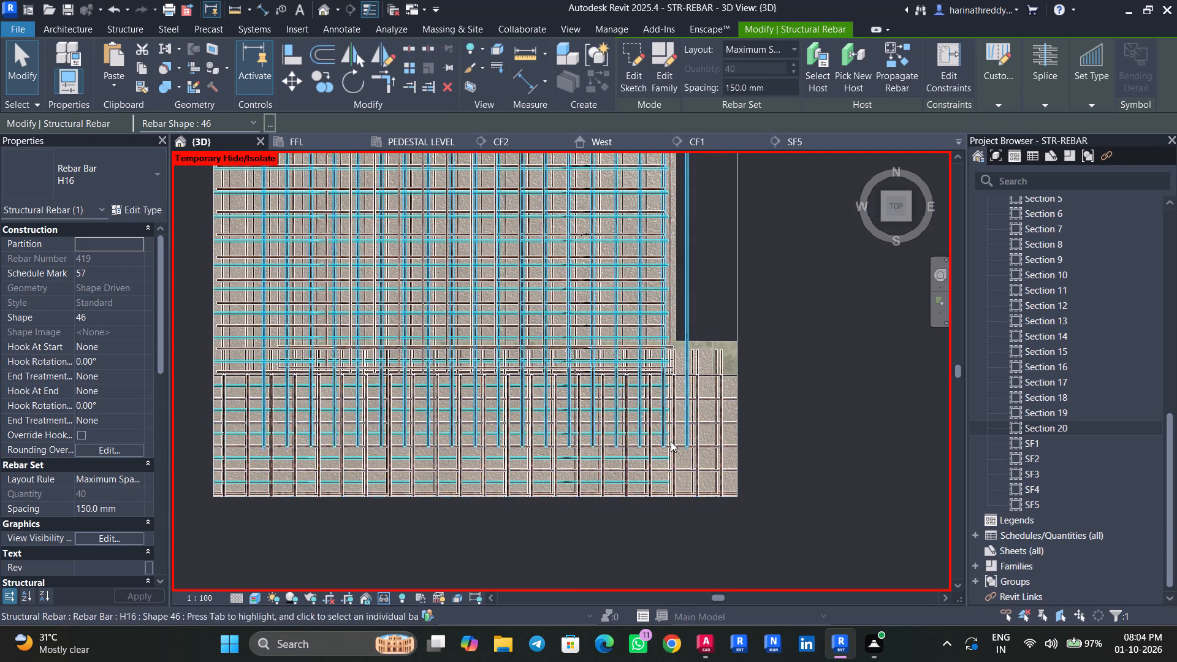
pyautogui.moveTo(761, 371); pyautogui.dragTo(787, 417, button='middle')
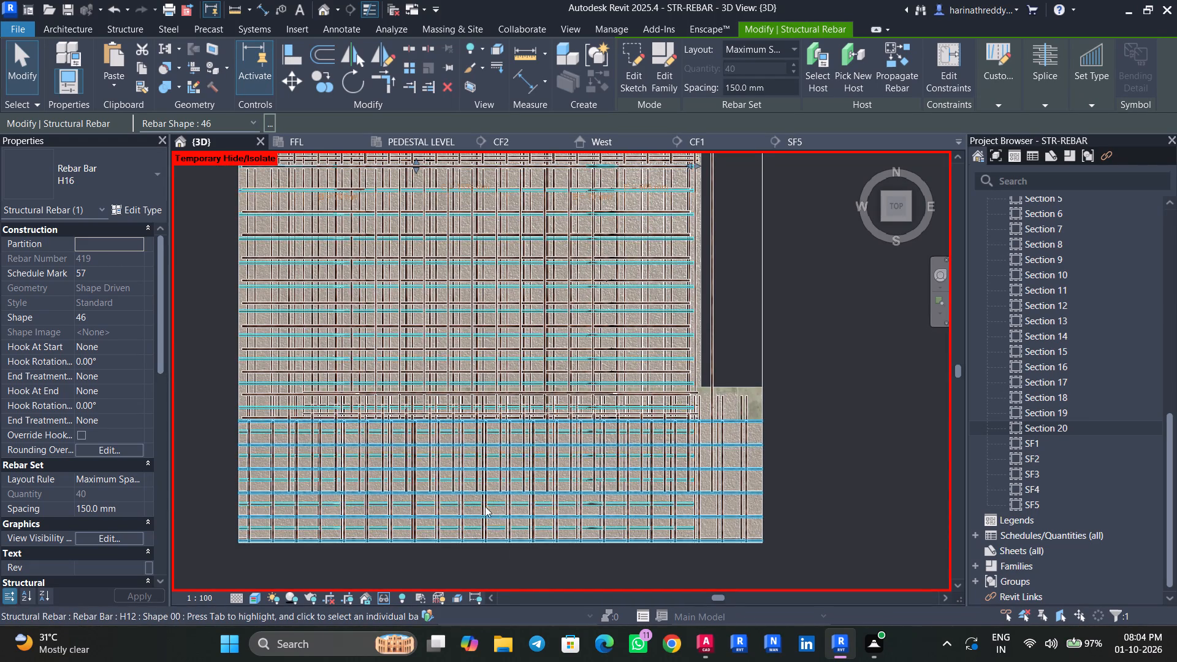
pyautogui.click(140, 478)
pyautogui.click(94, 504)
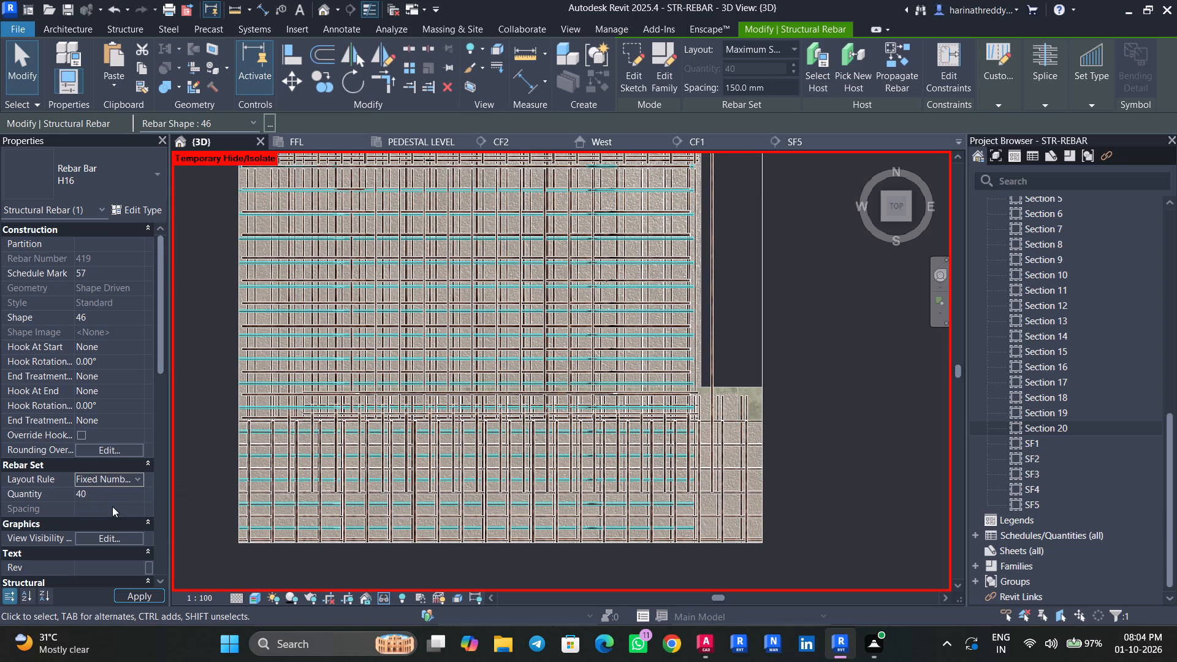
pyautogui.click(114, 498)
pyautogui.write('20')
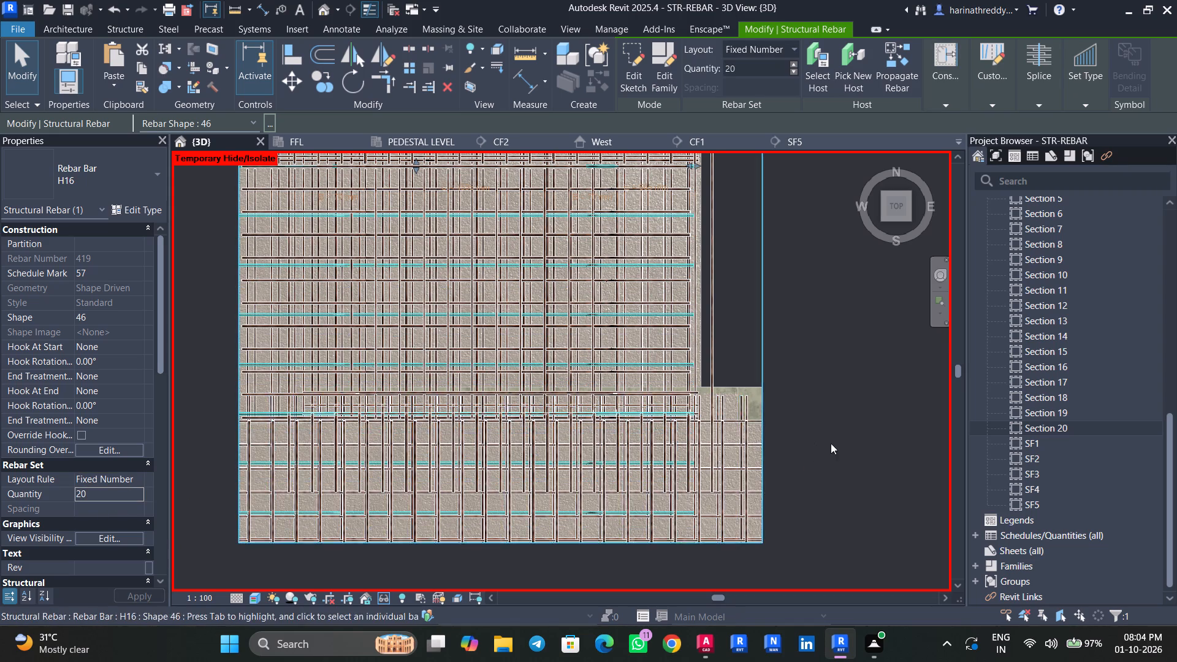
# Change the Shape 46 H16 set's layout rule to Maximum Spacing with a spacing of 150 mm.
pyautogui.moveTo(785, 352); pyautogui.dragTo(790, 492, button='middle')
pyautogui.click(140, 473)
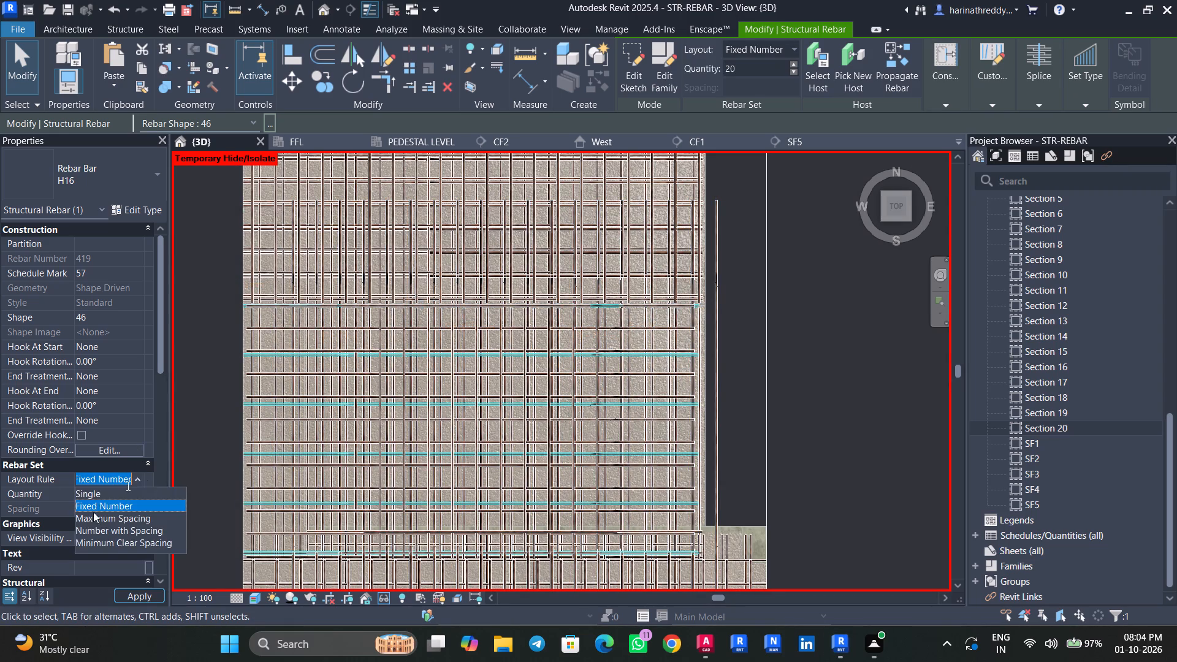
pyautogui.click(101, 519)
pyautogui.click(117, 513)
pyautogui.moveTo(119, 512); pyautogui.dragTo(46, 512)
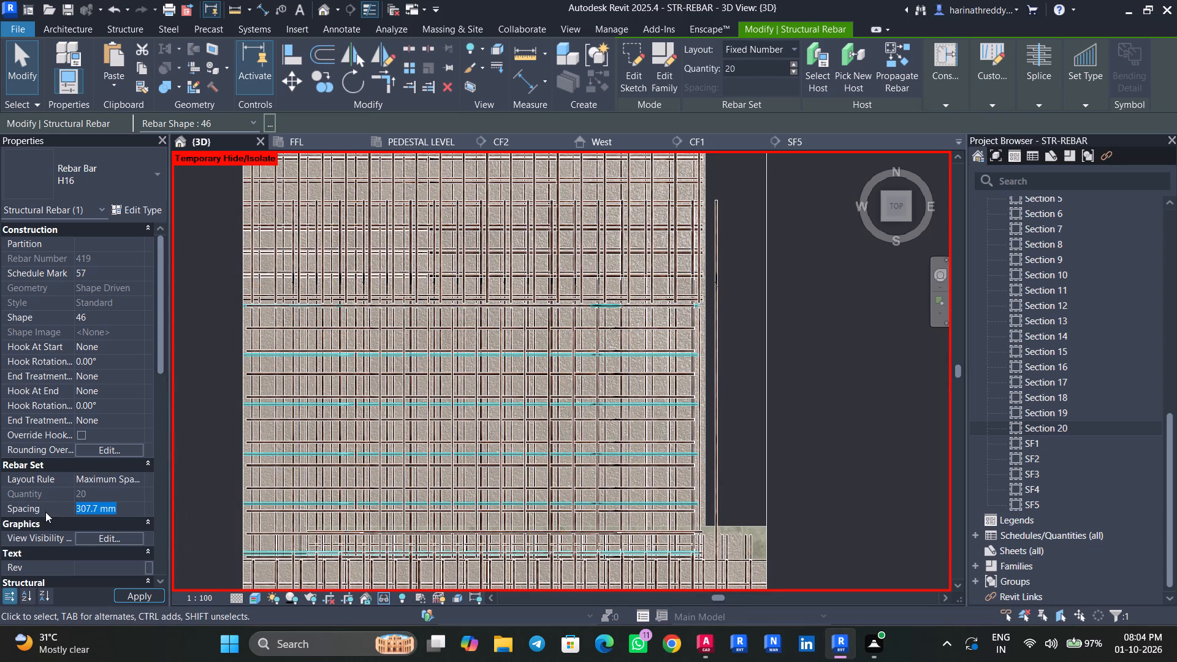
pyautogui.write('150')
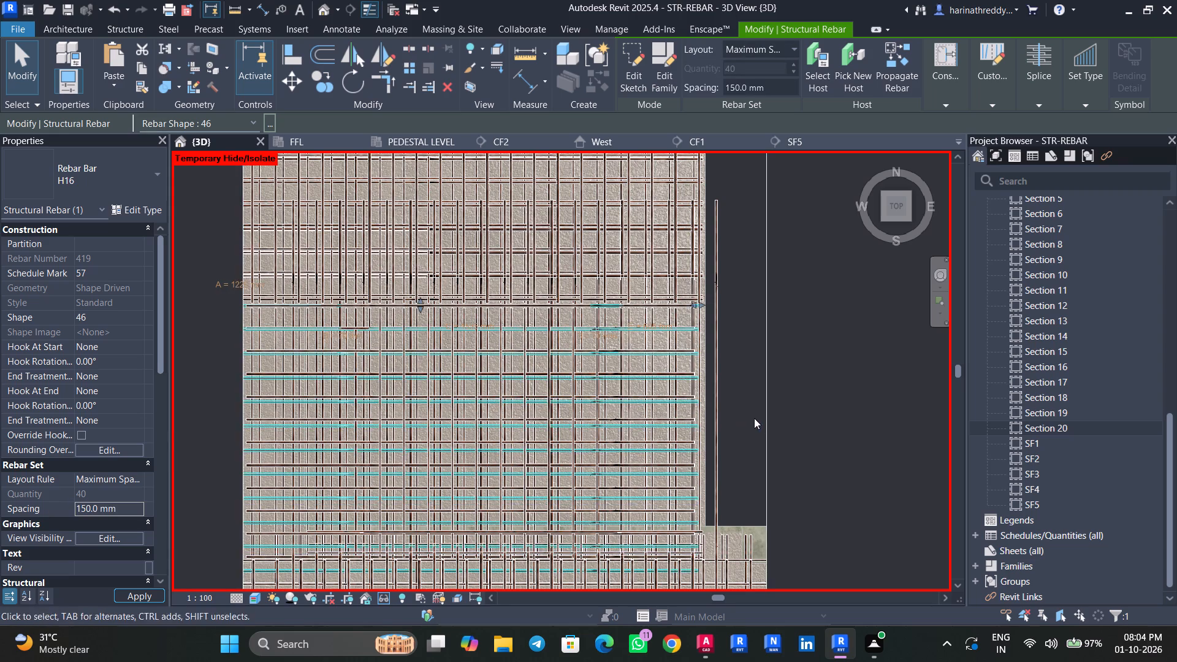
pyautogui.moveTo(756, 418); pyautogui.dragTo(736, 322, button='middle')
pyautogui.scroll(-3, 736, 322)
pyautogui.moveTo(736, 321); pyautogui.dragTo(739, 395, button='middle')
pyautogui.scroll(1, 739, 395)
pyautogui.press('Escape')
pyautogui.press('Escape')
pyautogui.press('Escape')
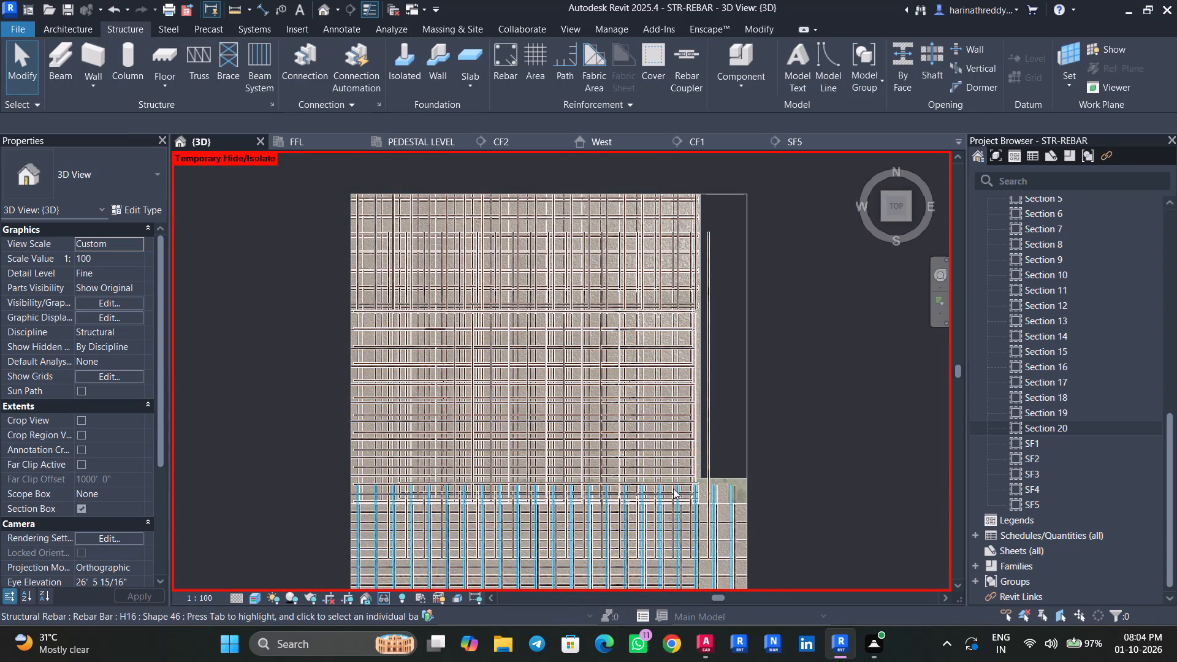
# Extend the section box southward to expose more of the slab and reinforcement beyond the column.
pyautogui.click(690, 471)
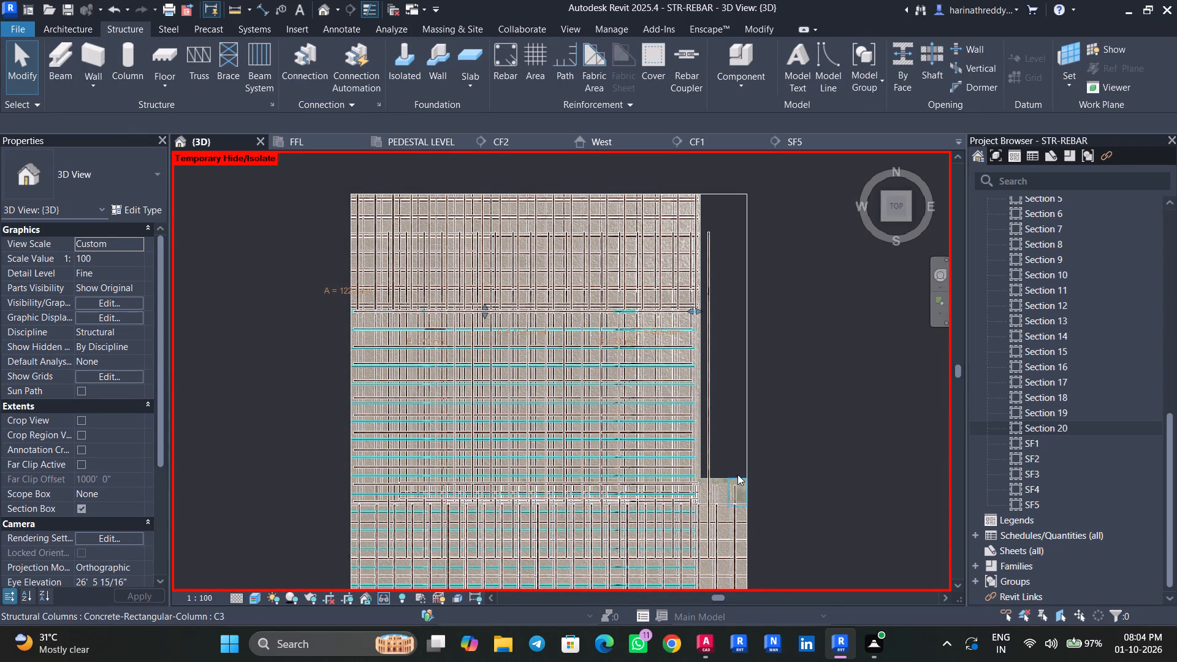
pyautogui.keyDown('shift'); pyautogui.moveTo(798, 465); pyautogui.dragTo(922, 238, button='middle'); pyautogui.keyUp('shift')
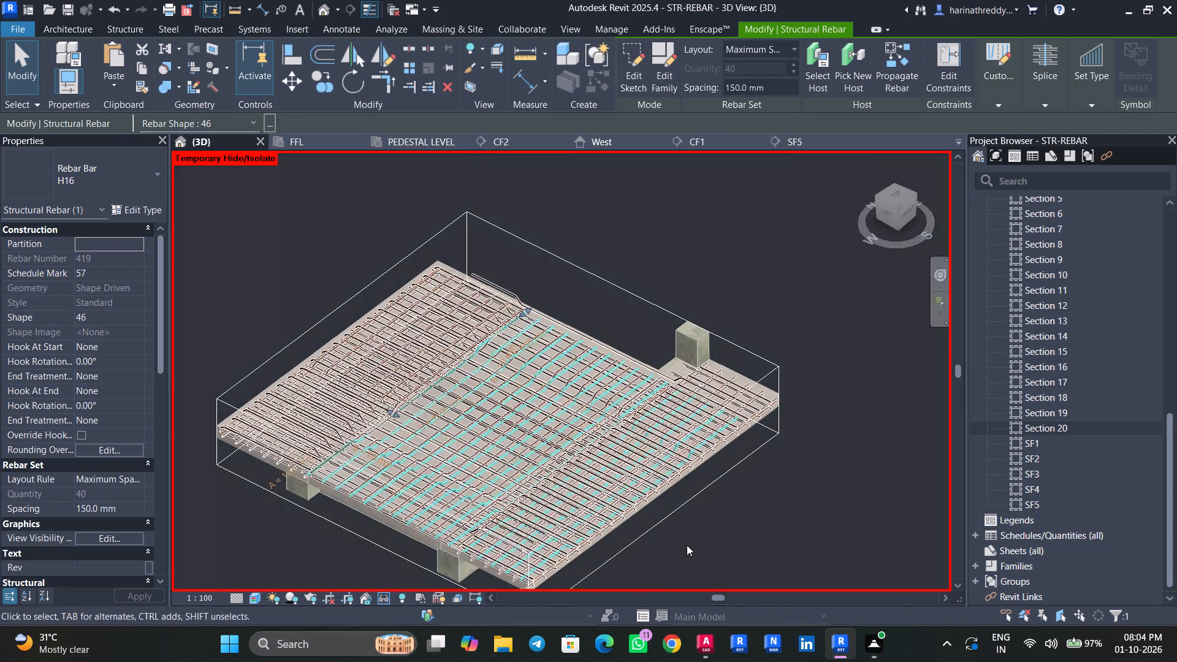
pyautogui.keyDown('shift'); pyautogui.moveTo(687, 538); pyautogui.dragTo(770, 495, button='middle'); pyautogui.keyUp('shift')
pyautogui.keyDown('shift'); pyautogui.scroll(1, 691, 535); pyautogui.keyUp('shift')
pyautogui.scroll(2, 680, 485)
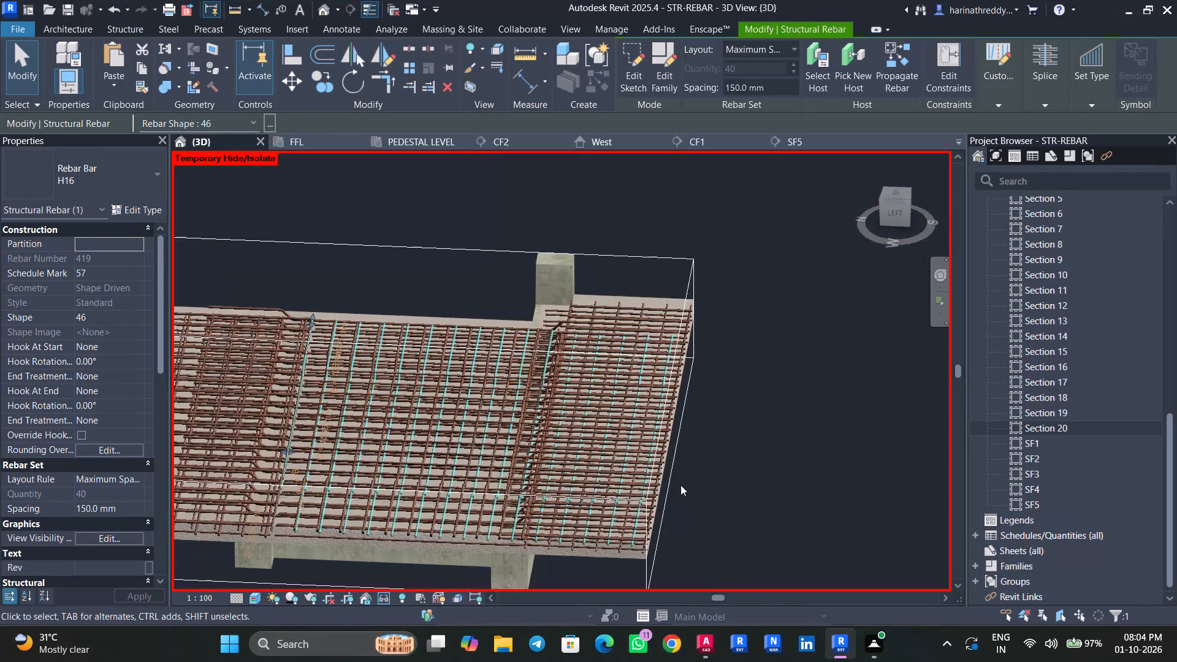
pyautogui.click(670, 482)
pyautogui.moveTo(672, 432); pyautogui.dragTo(736, 444)
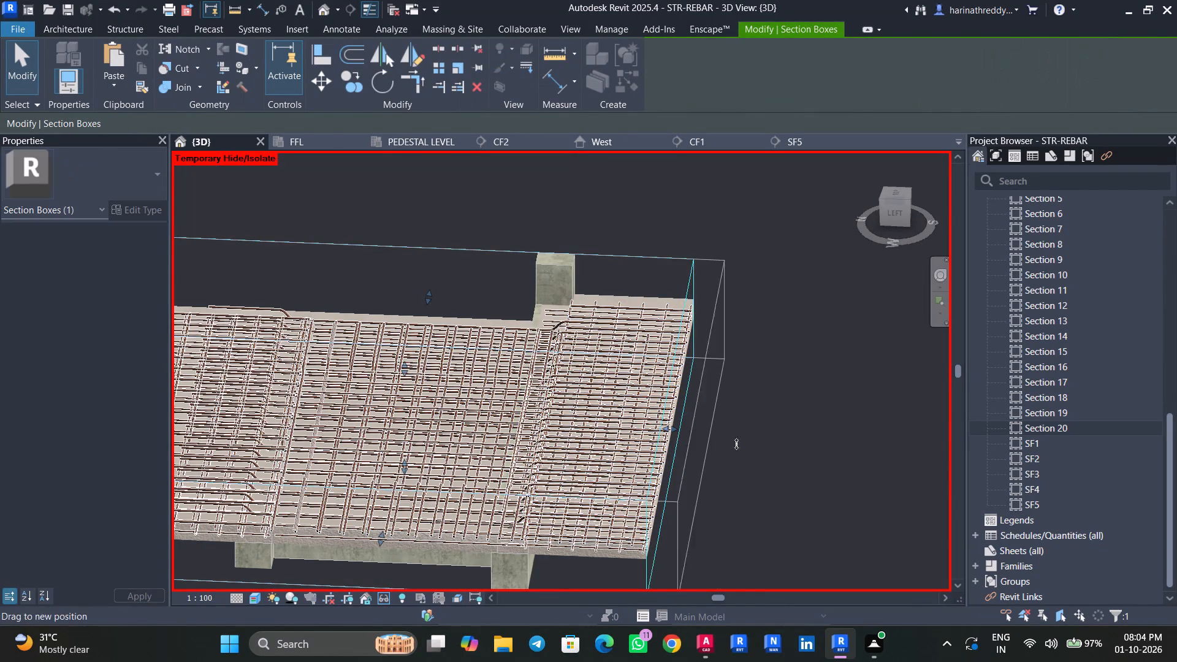
pyautogui.moveTo(736, 444); pyautogui.dragTo(742, 444)
pyautogui.moveTo(748, 431); pyautogui.dragTo(842, 441)
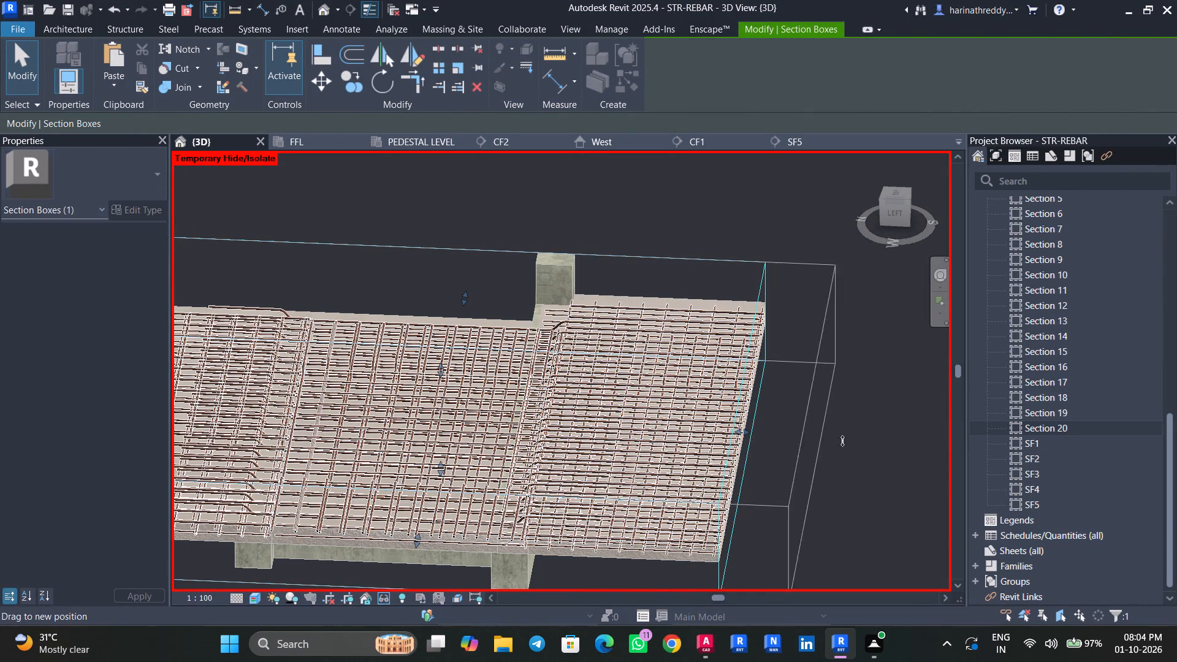
pyautogui.moveTo(842, 441); pyautogui.dragTo(848, 441)
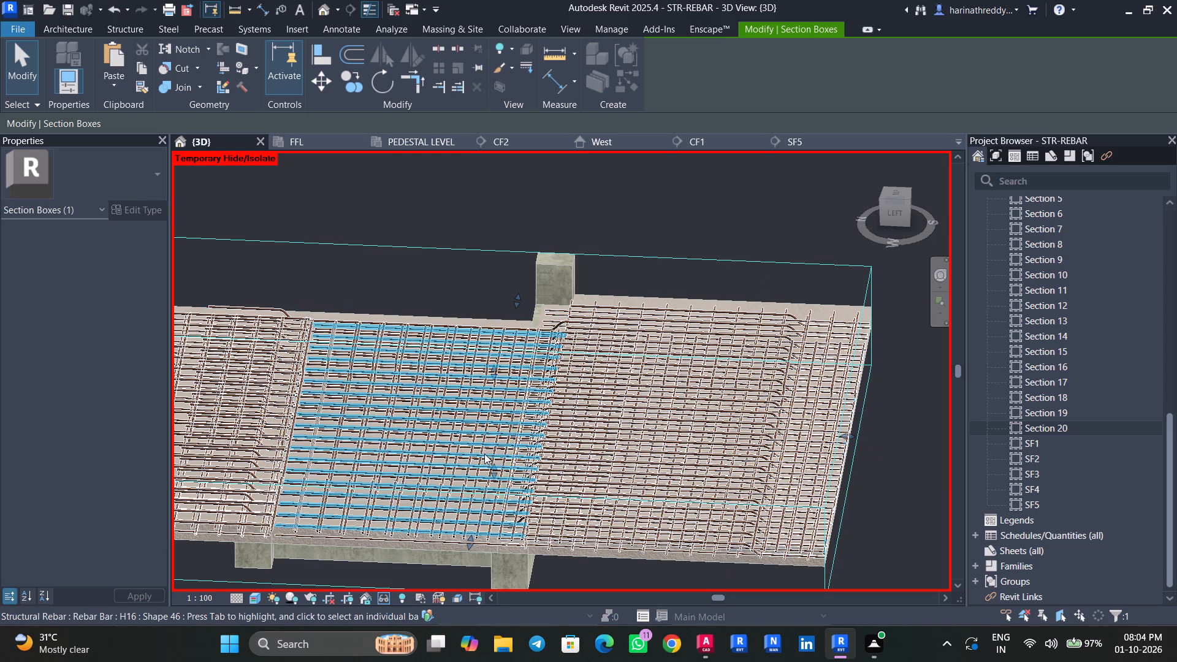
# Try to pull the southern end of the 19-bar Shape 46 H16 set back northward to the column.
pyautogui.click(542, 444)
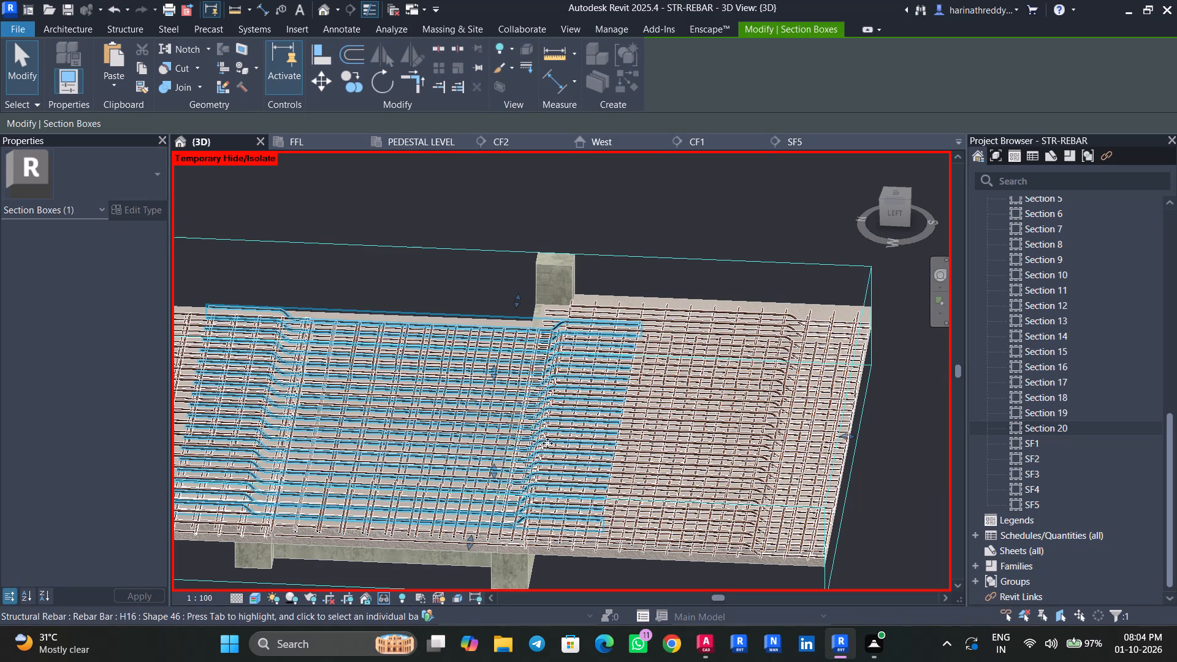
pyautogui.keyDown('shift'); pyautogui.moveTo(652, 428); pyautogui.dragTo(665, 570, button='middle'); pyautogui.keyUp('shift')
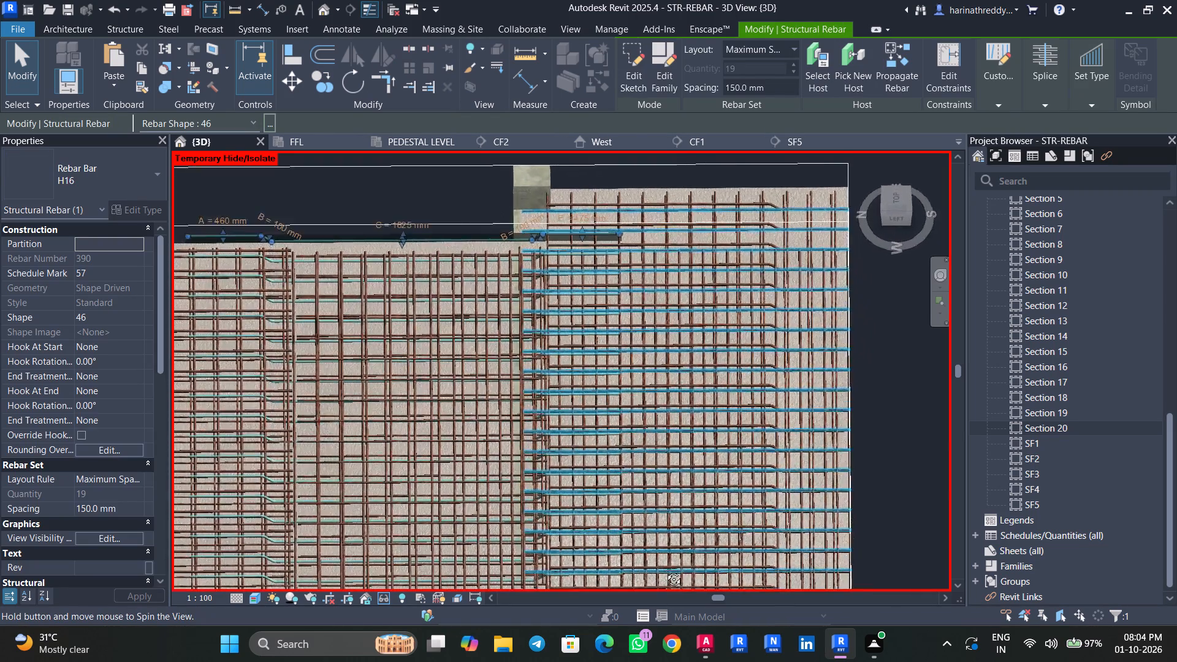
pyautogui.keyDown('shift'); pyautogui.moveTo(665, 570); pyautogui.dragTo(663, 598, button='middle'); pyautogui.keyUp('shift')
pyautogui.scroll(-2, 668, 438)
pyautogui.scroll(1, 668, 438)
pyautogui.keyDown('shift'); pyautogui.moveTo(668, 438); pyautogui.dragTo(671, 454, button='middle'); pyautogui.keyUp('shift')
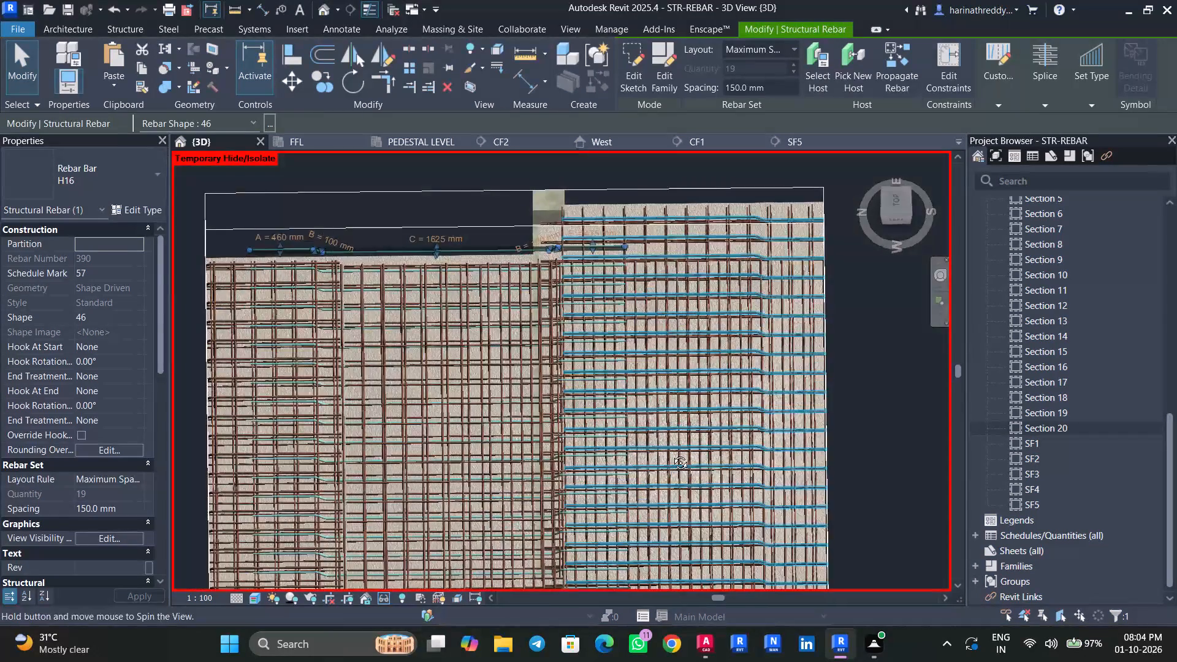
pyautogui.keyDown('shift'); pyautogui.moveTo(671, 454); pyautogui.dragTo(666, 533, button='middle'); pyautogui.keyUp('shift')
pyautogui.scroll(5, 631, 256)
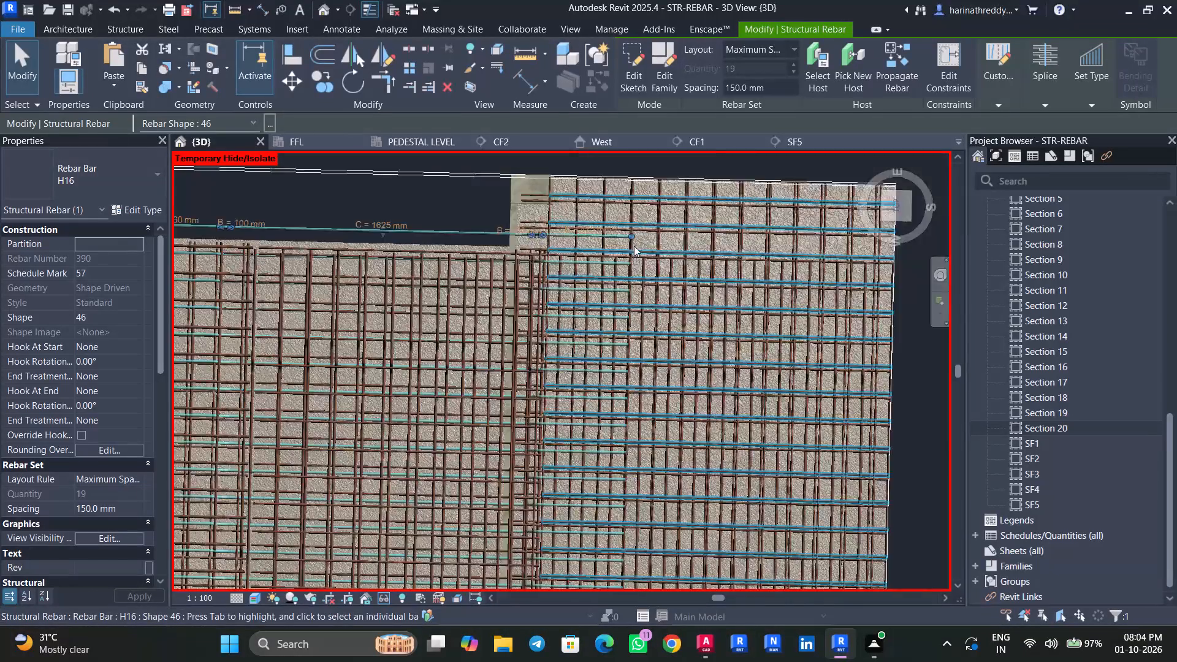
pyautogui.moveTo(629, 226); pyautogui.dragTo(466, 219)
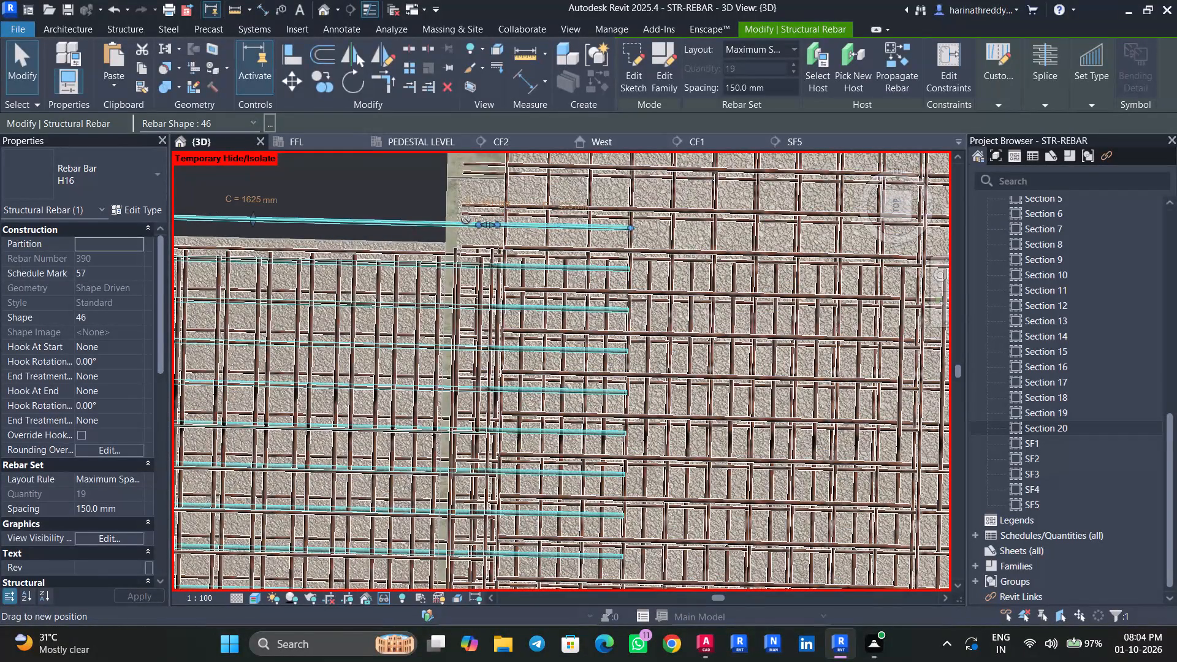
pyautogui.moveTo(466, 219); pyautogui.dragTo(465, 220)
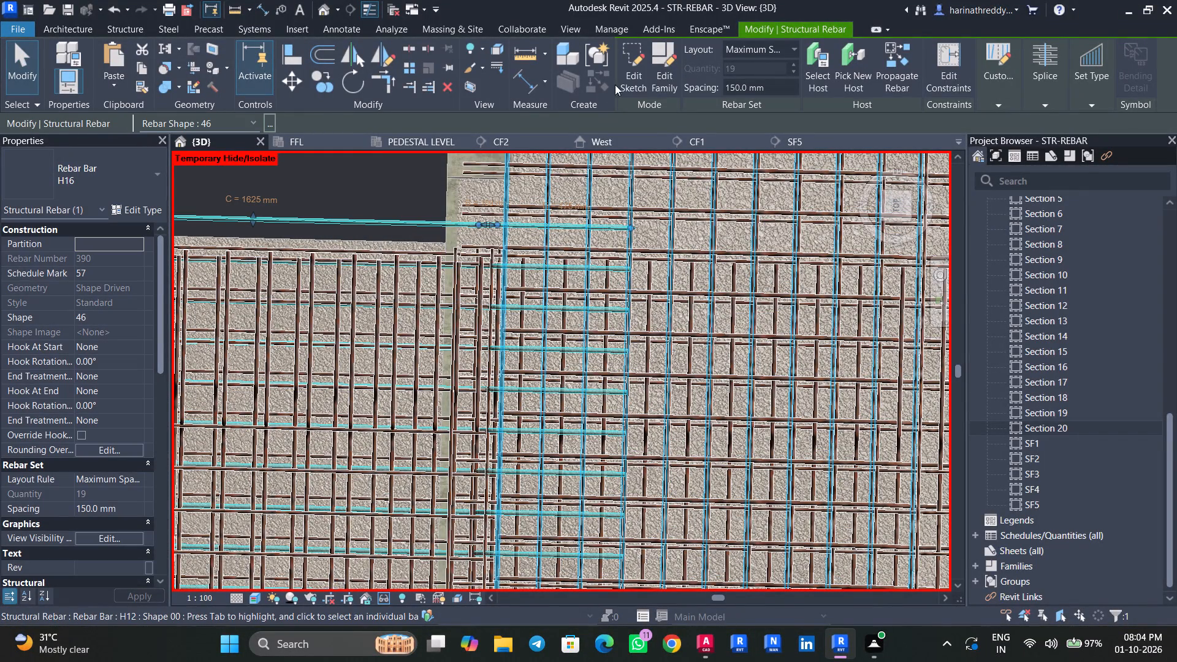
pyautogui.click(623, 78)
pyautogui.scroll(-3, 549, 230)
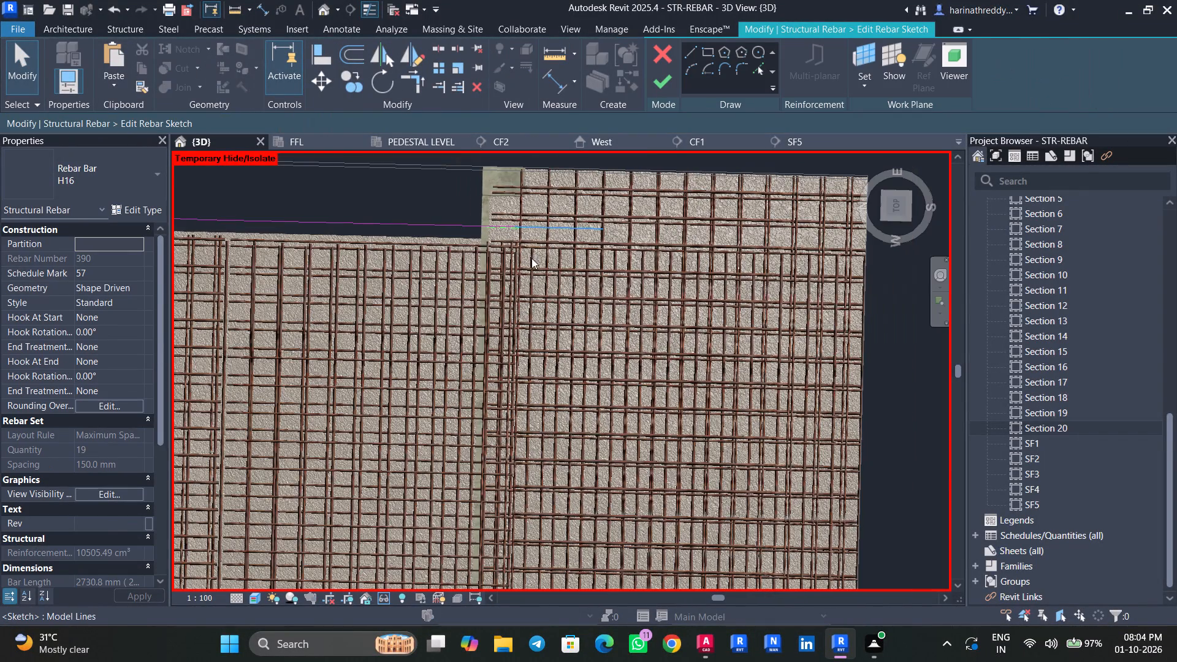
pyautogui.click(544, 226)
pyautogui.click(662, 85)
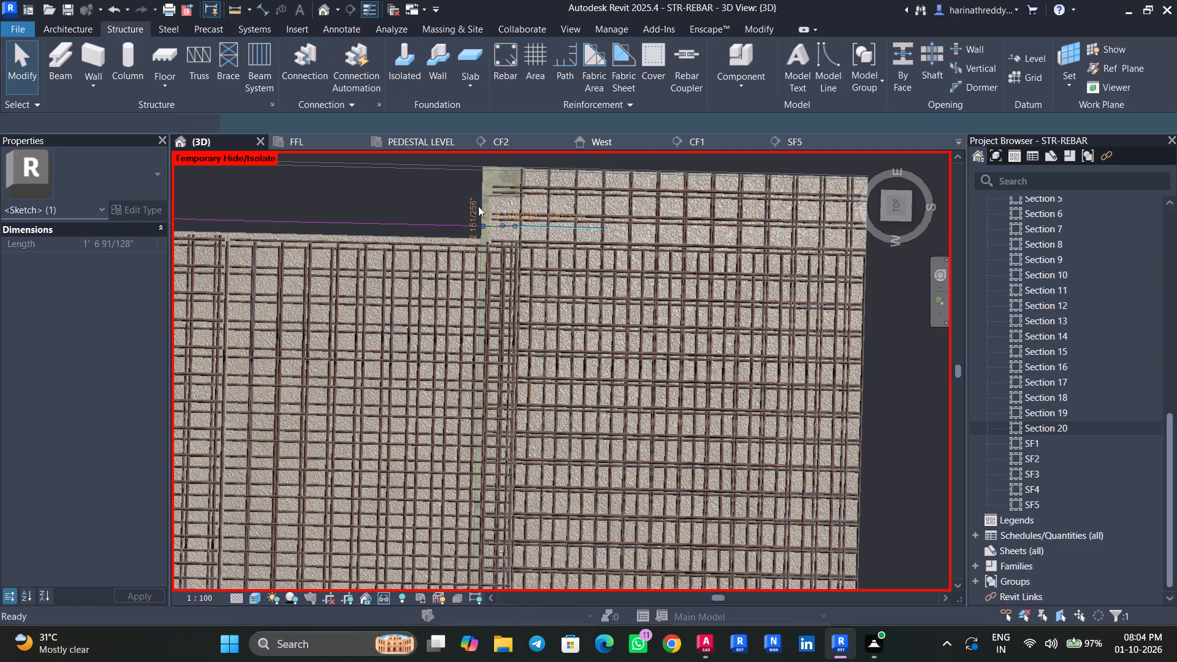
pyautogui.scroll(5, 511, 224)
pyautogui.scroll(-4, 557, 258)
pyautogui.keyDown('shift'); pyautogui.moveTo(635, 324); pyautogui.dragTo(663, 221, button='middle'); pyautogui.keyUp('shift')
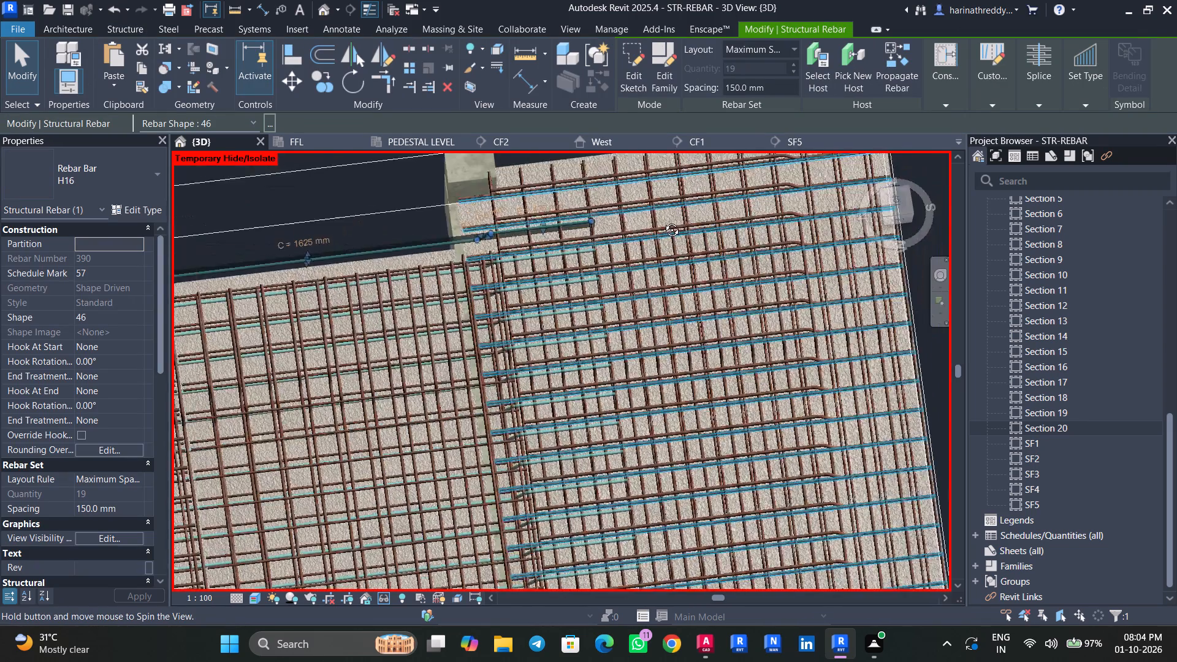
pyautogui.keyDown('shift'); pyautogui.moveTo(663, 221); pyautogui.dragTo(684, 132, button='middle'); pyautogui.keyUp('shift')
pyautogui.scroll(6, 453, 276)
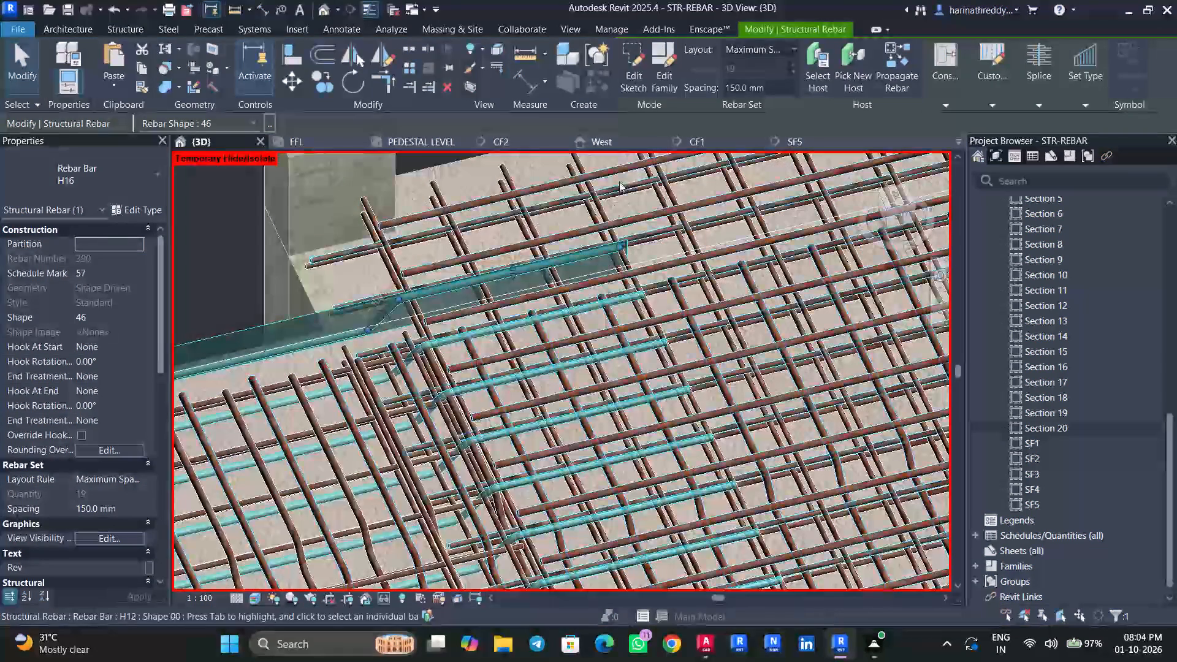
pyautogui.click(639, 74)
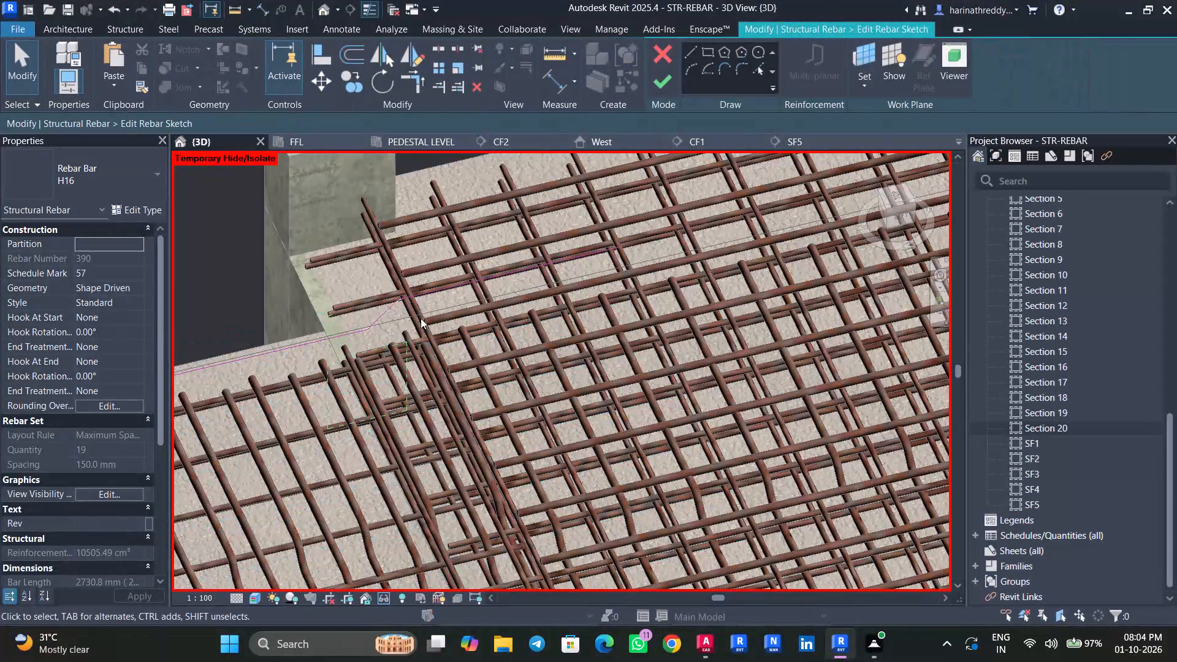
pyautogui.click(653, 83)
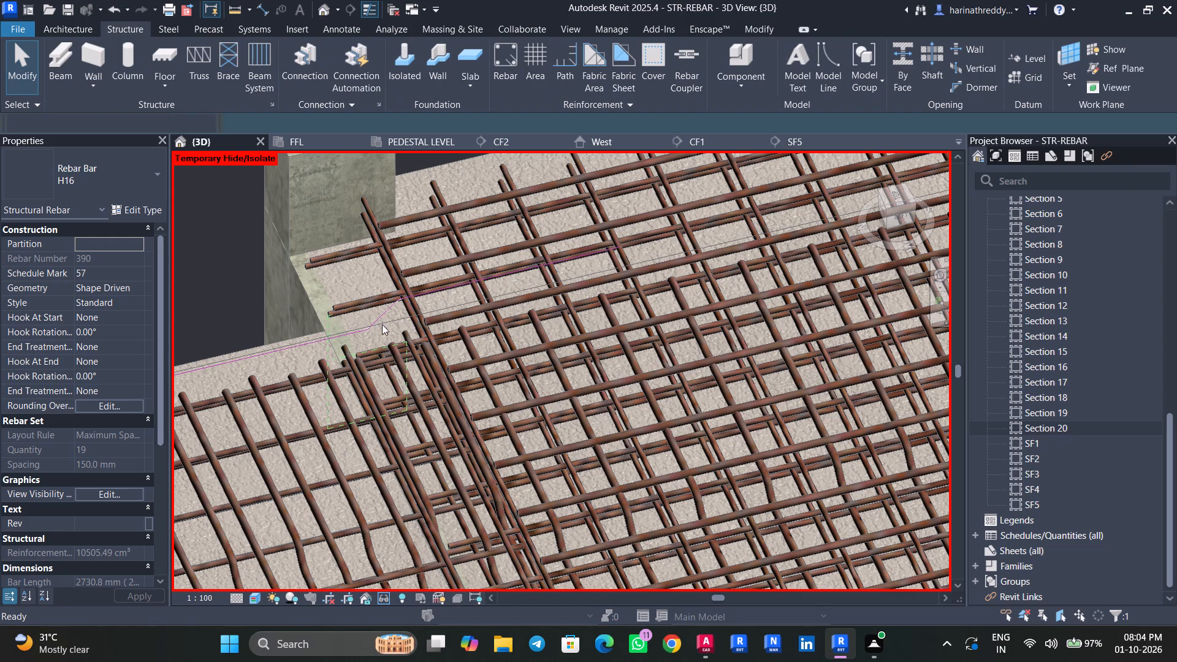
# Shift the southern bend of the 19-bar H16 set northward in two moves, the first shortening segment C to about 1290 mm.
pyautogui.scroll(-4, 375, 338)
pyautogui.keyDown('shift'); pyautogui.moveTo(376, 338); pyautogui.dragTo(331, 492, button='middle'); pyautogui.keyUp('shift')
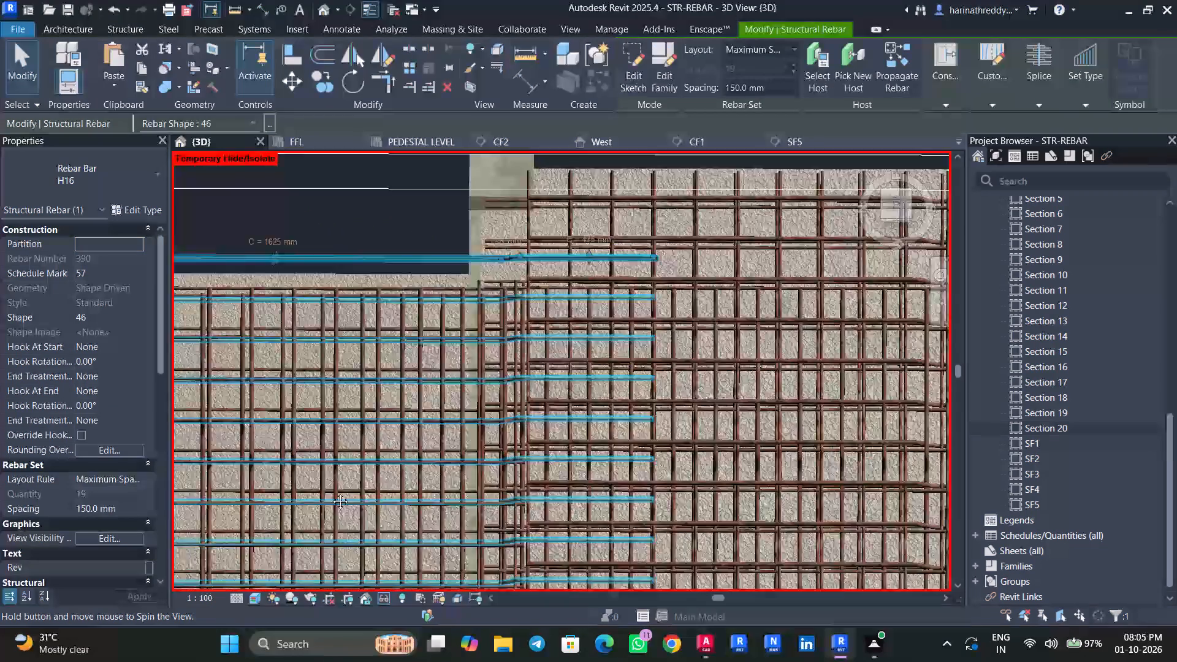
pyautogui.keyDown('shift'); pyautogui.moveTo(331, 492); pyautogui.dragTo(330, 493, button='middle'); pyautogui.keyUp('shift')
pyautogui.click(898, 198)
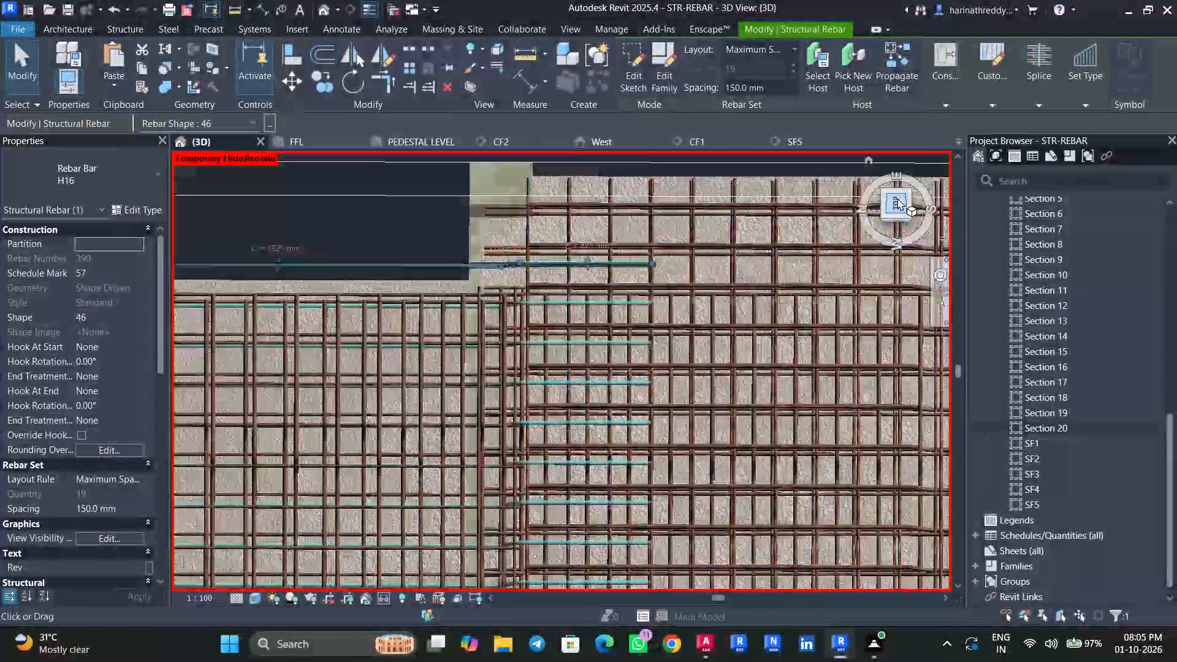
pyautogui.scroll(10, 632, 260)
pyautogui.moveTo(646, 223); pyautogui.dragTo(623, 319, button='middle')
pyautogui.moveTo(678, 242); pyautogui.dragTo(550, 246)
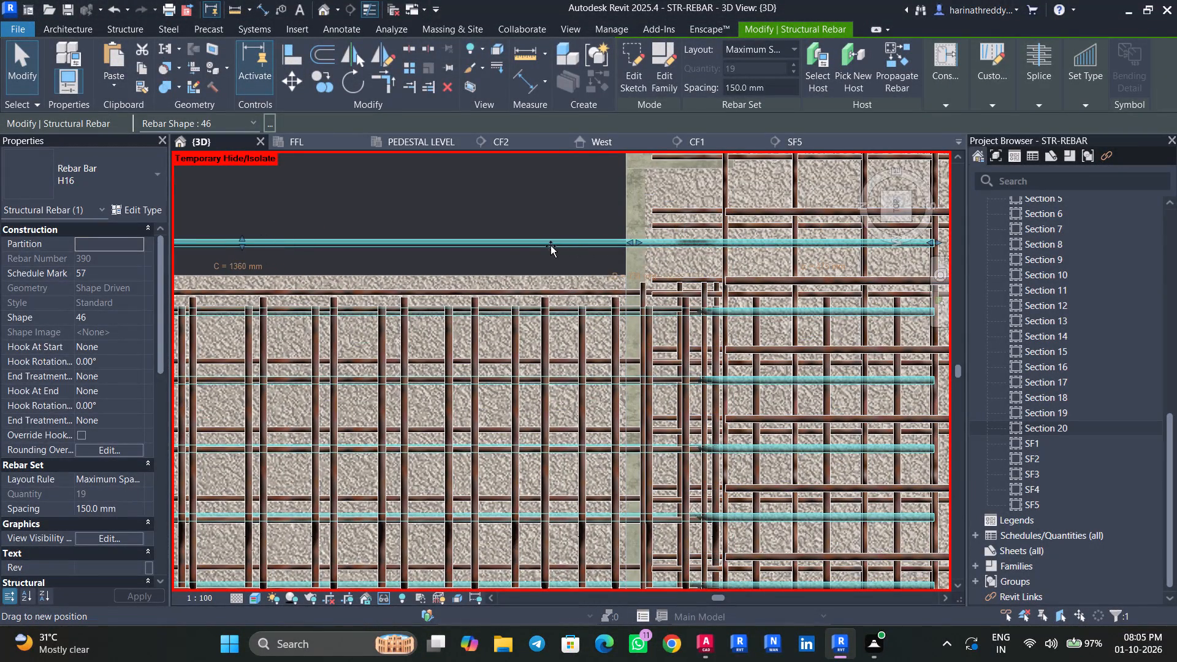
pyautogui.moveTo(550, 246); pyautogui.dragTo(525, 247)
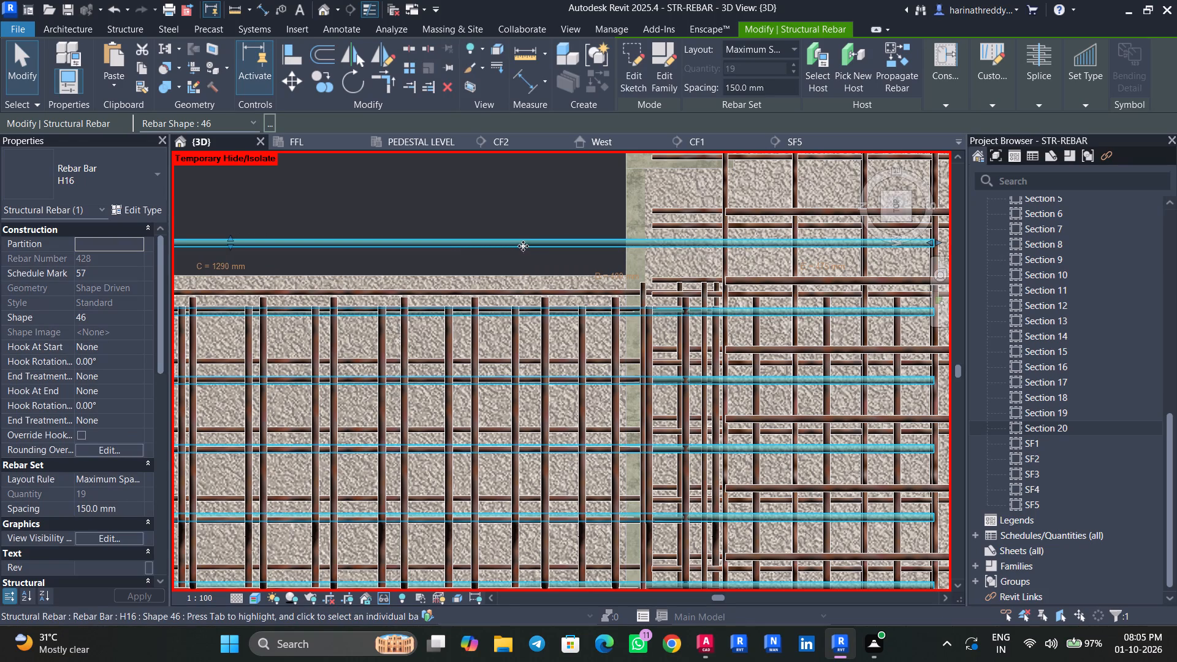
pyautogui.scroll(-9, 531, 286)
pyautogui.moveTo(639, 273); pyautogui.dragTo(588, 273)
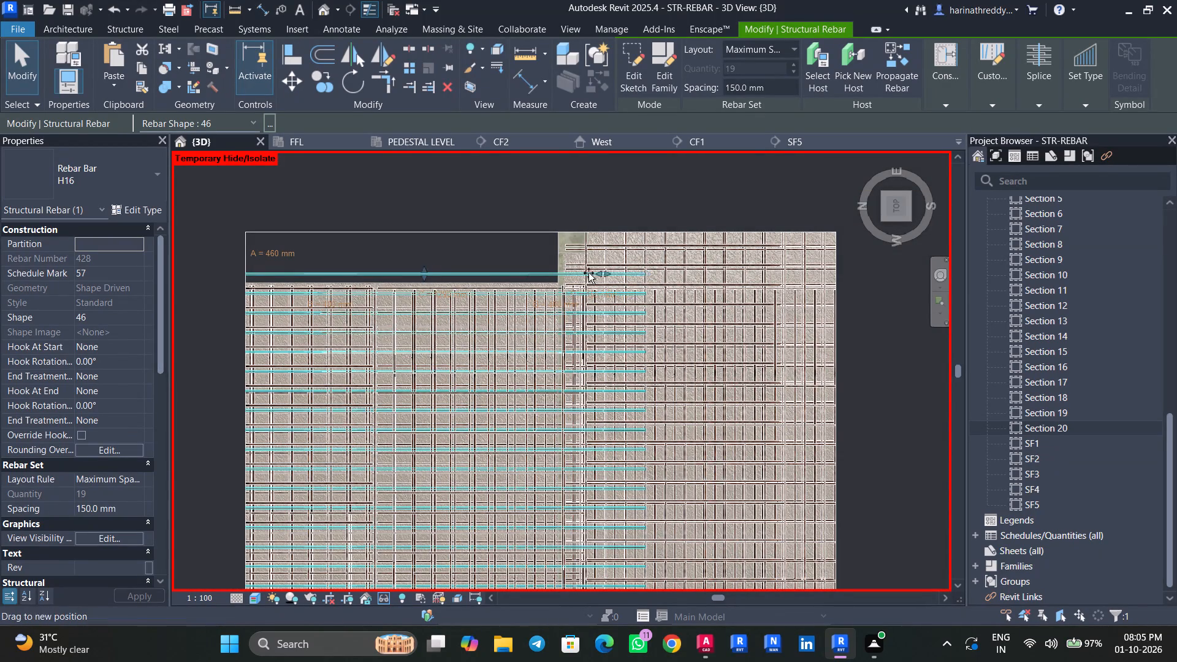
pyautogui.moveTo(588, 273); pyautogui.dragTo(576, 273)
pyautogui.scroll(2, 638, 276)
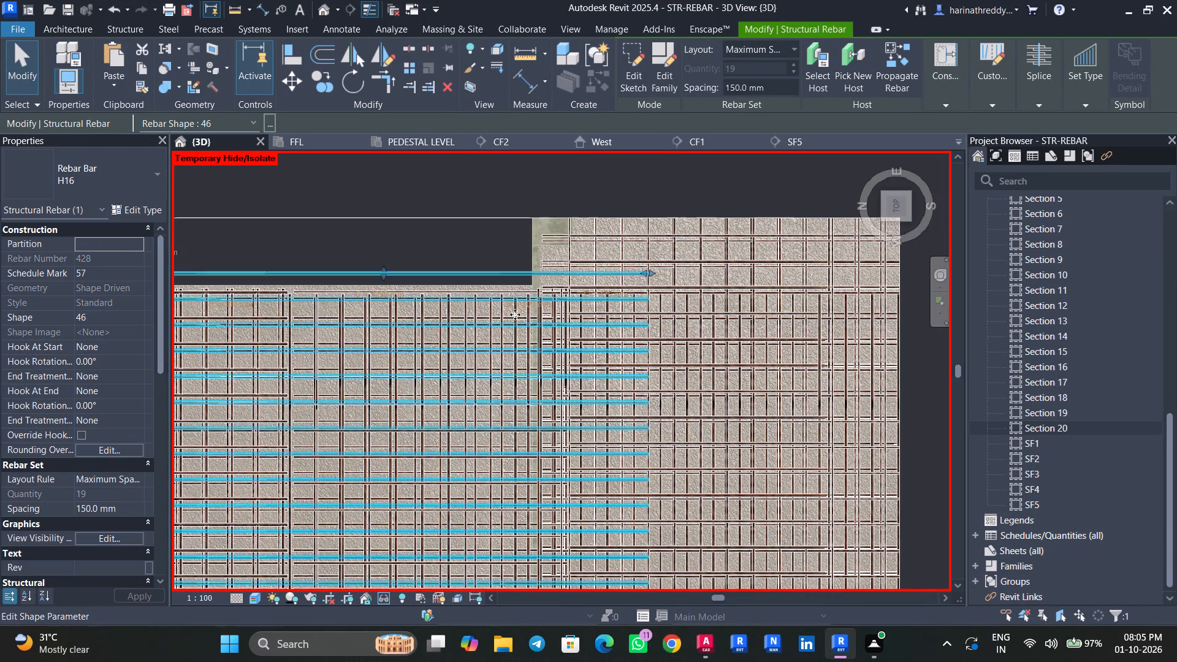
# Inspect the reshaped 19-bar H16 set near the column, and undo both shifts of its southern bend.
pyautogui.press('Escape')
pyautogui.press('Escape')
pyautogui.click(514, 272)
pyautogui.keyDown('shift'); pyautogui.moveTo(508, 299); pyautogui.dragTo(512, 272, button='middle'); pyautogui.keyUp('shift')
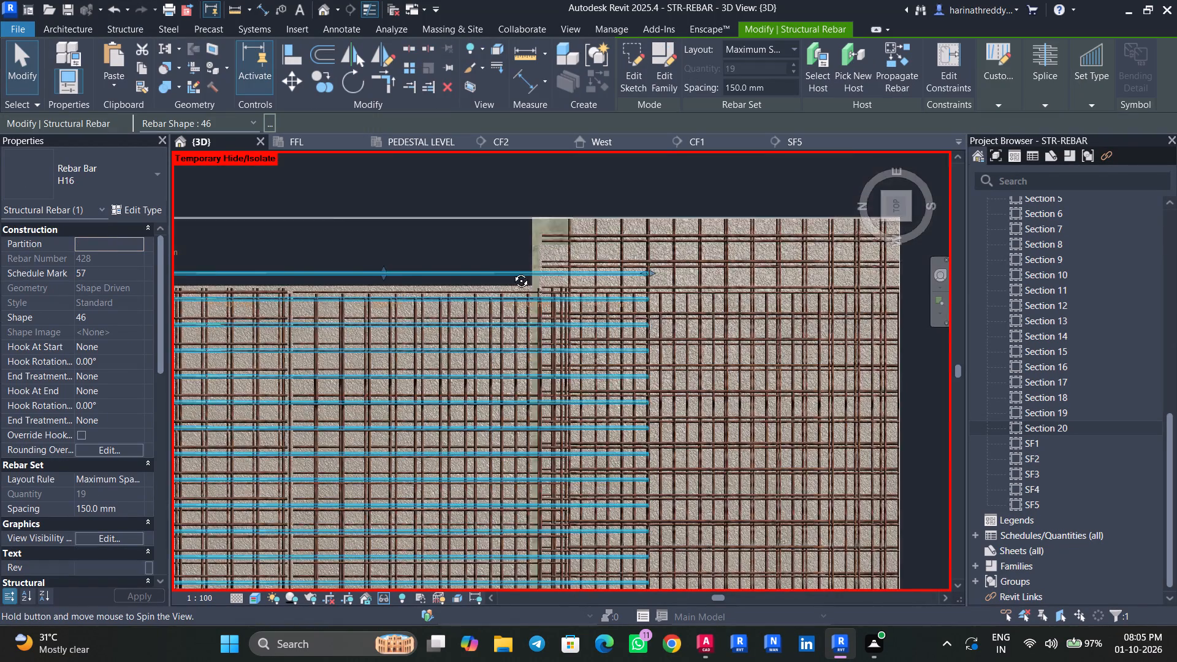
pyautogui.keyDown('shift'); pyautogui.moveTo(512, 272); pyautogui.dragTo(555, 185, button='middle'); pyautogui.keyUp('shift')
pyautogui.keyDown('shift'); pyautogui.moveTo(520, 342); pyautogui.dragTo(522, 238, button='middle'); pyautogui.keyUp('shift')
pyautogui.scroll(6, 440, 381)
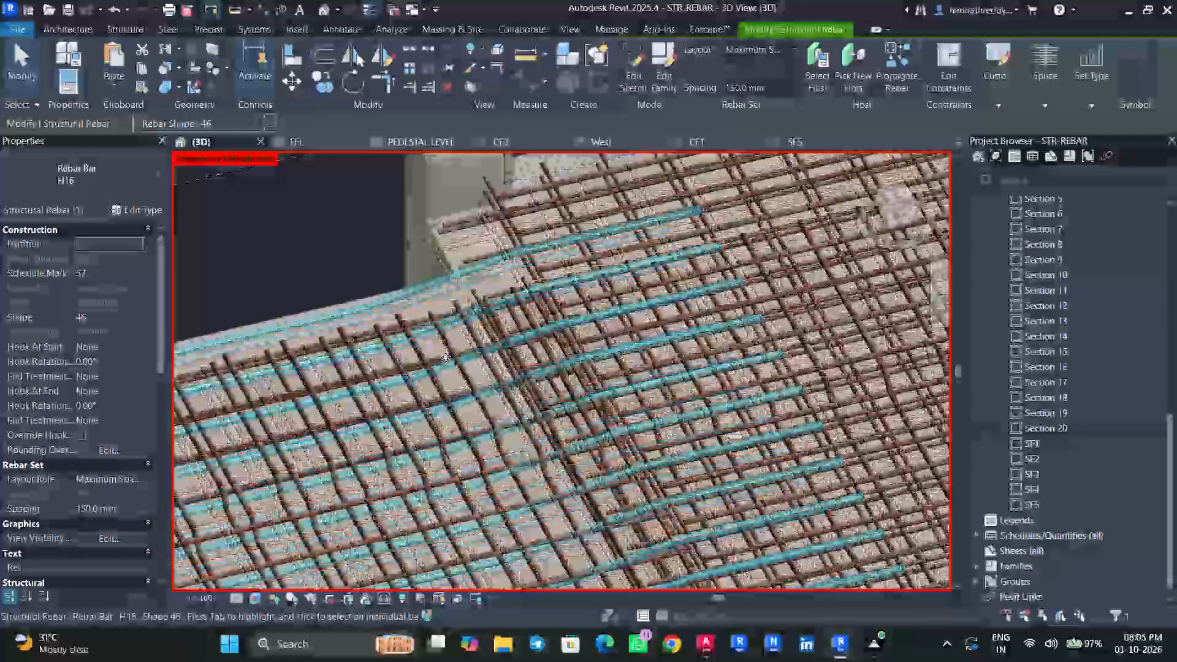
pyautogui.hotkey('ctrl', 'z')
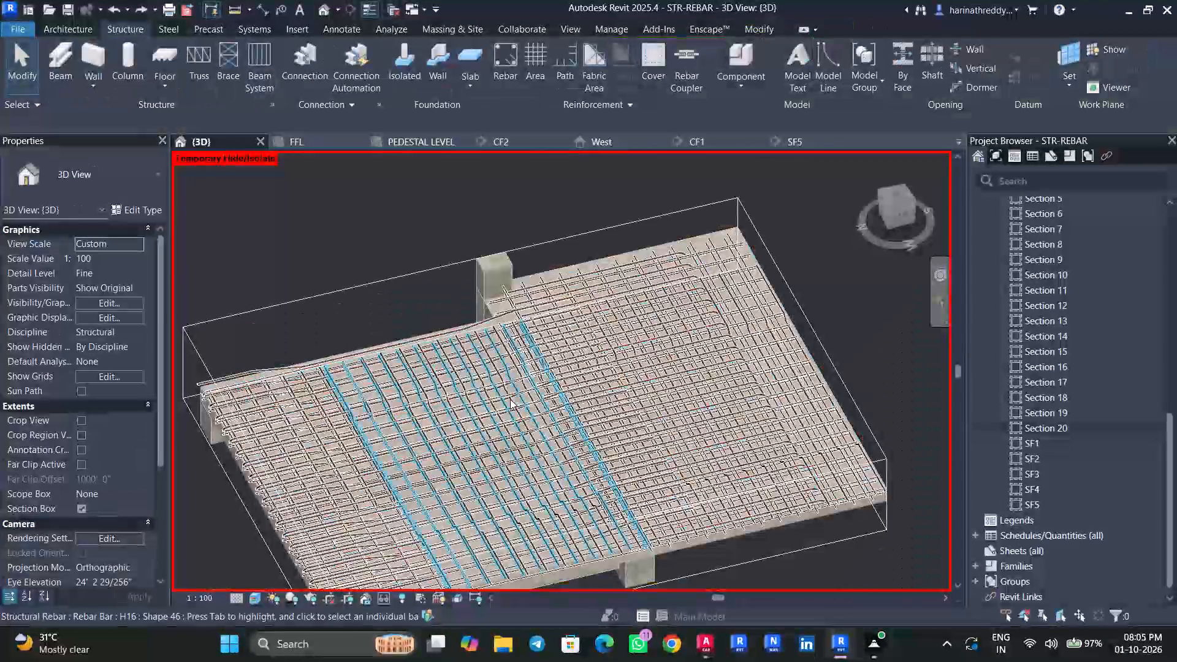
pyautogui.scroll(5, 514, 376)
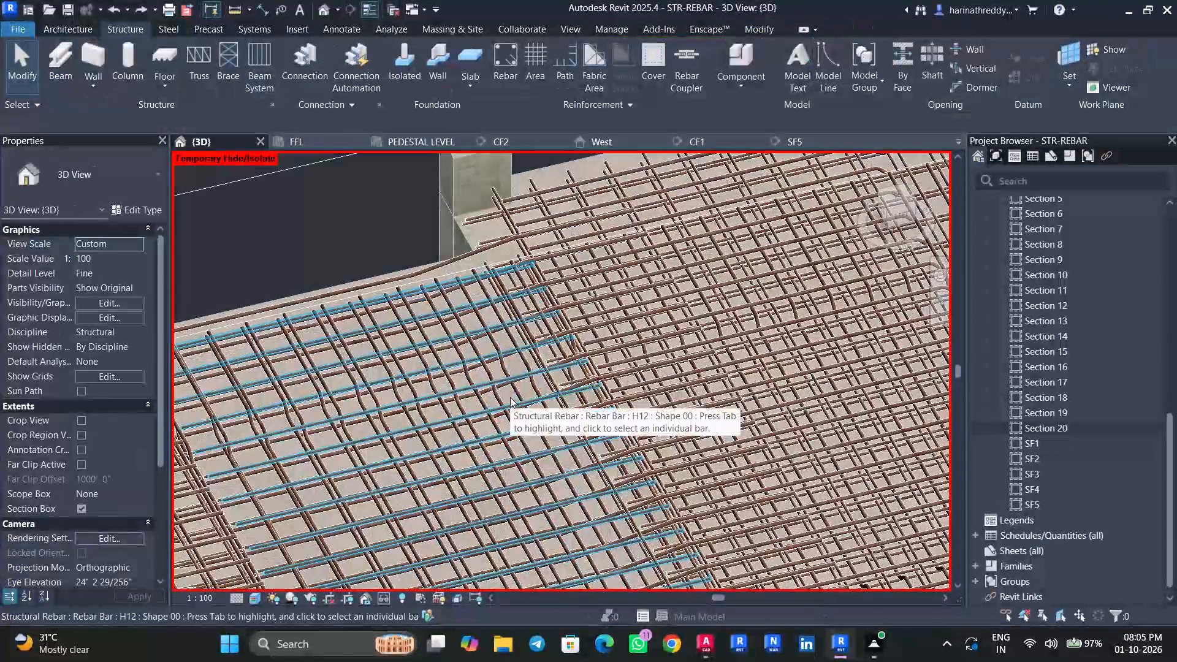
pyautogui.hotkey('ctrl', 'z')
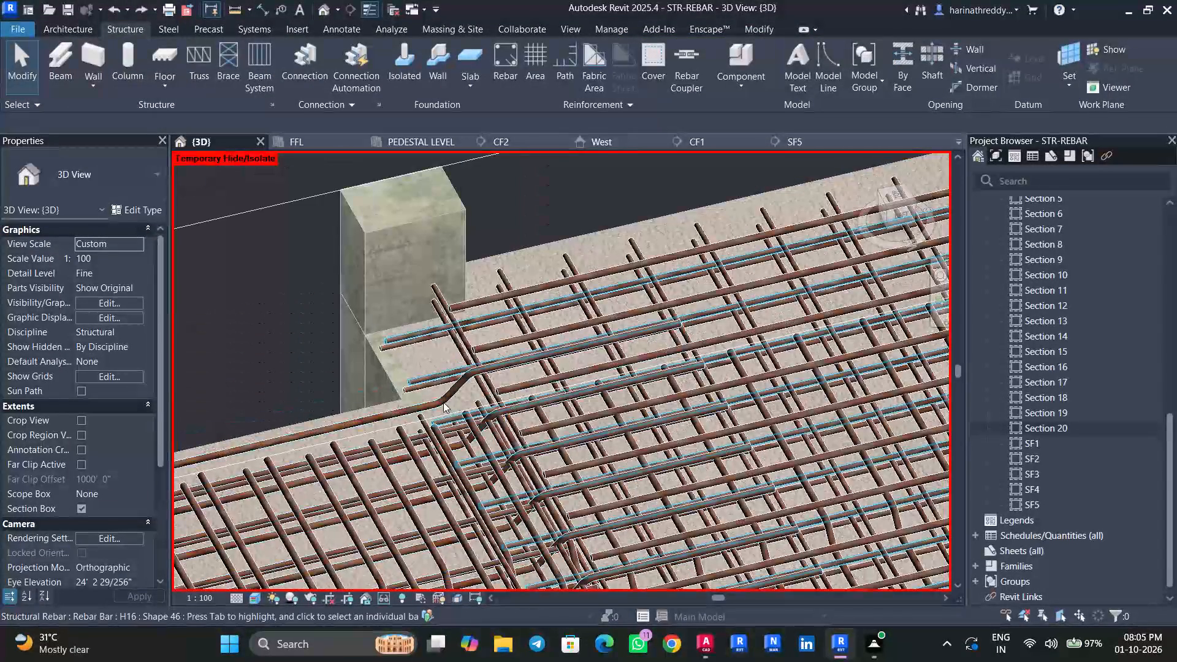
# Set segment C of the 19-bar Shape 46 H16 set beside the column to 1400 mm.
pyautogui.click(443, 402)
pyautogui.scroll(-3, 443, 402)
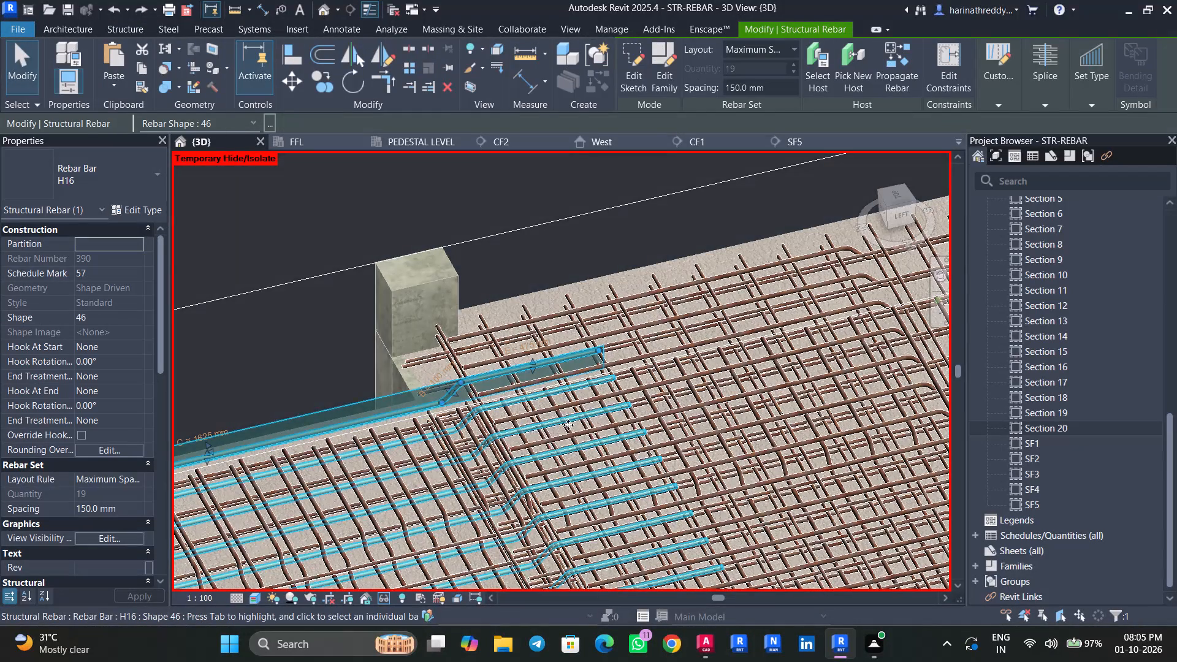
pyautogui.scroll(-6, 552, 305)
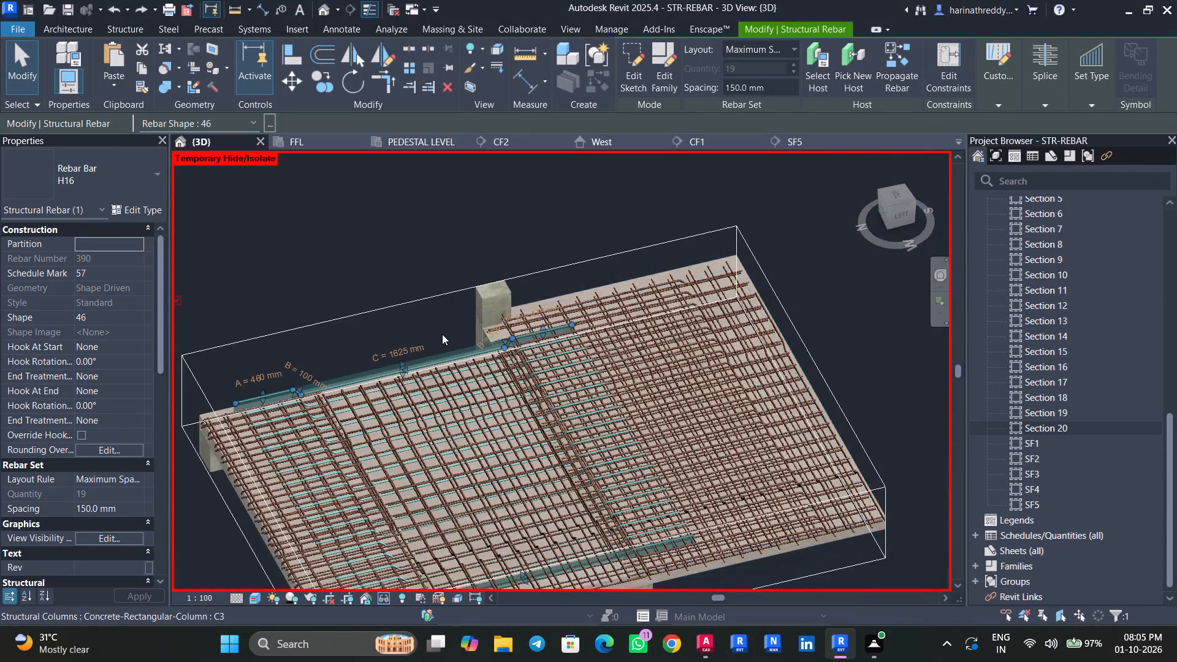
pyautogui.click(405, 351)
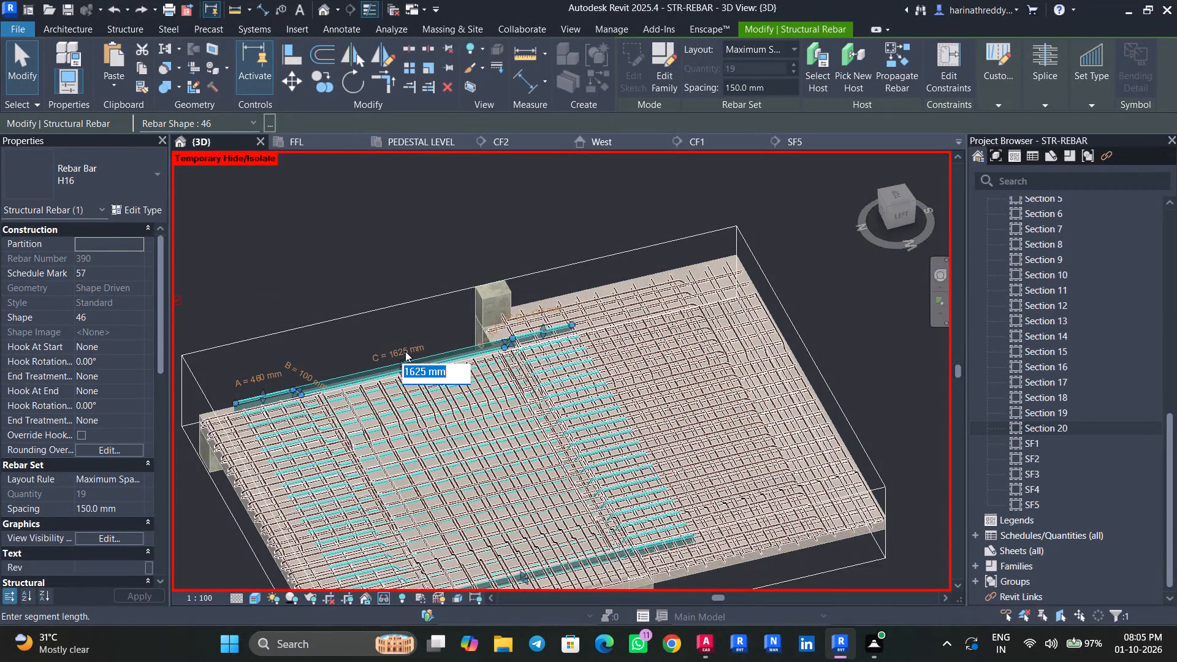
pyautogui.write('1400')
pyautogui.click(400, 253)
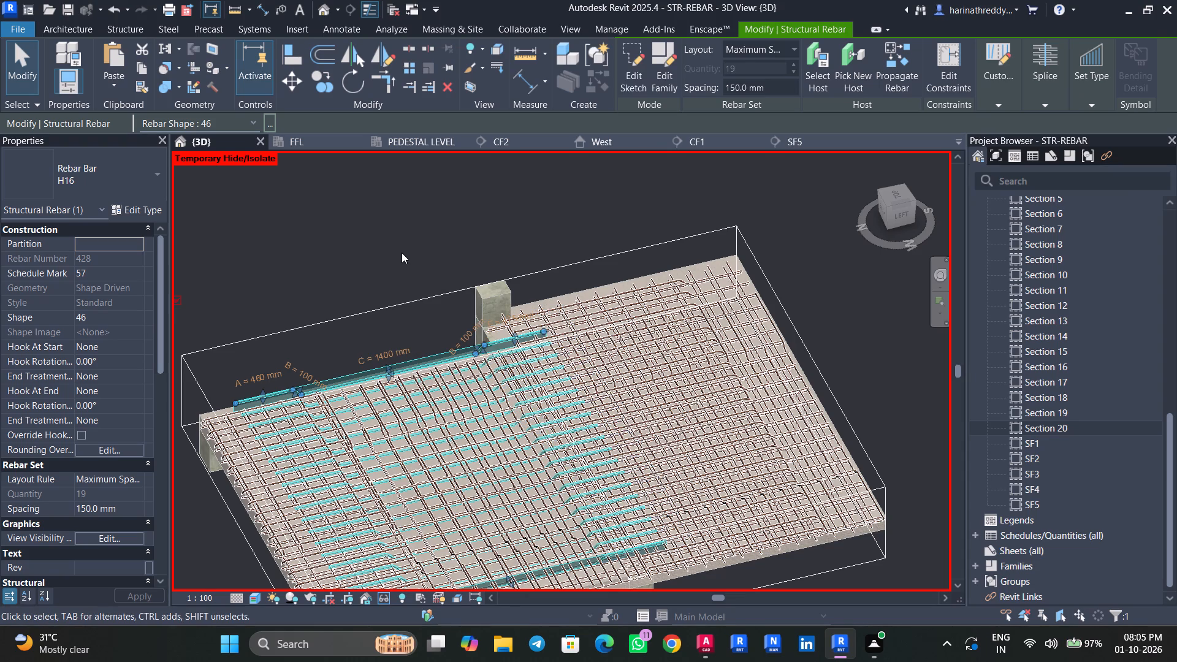
# Set segment C of the same 19-bar H16 set to 1200 mm.
pyautogui.scroll(4, 400, 354)
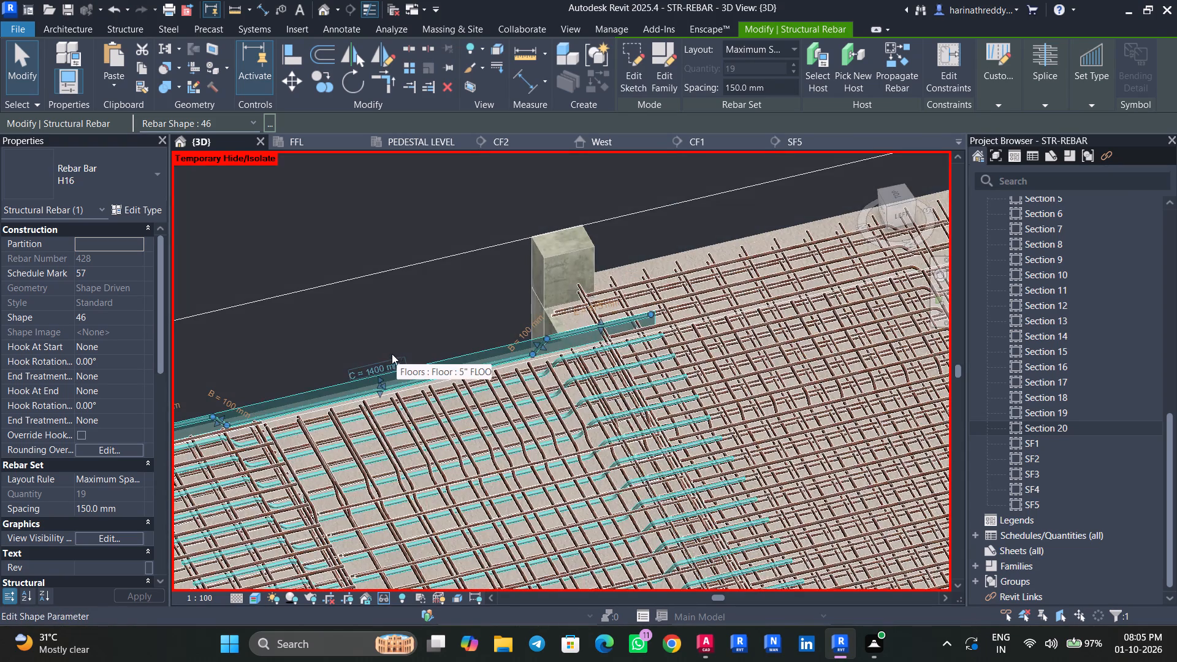
pyautogui.click(383, 365)
pyautogui.press('1')
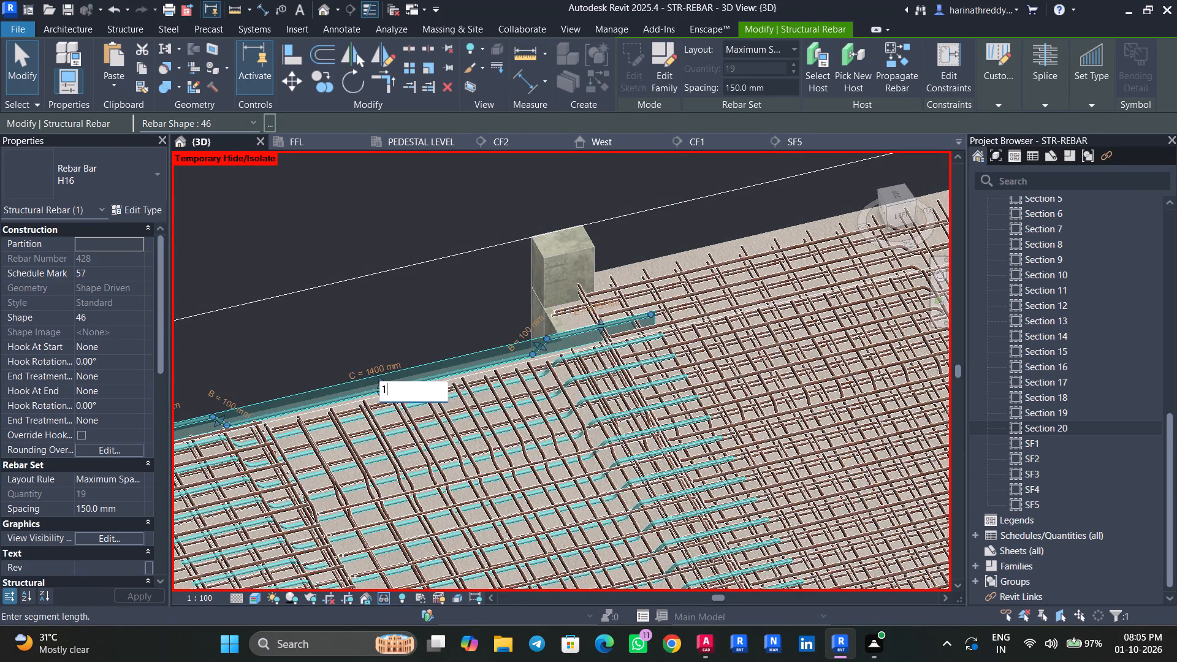
pyautogui.write('200')
pyautogui.click(419, 318)
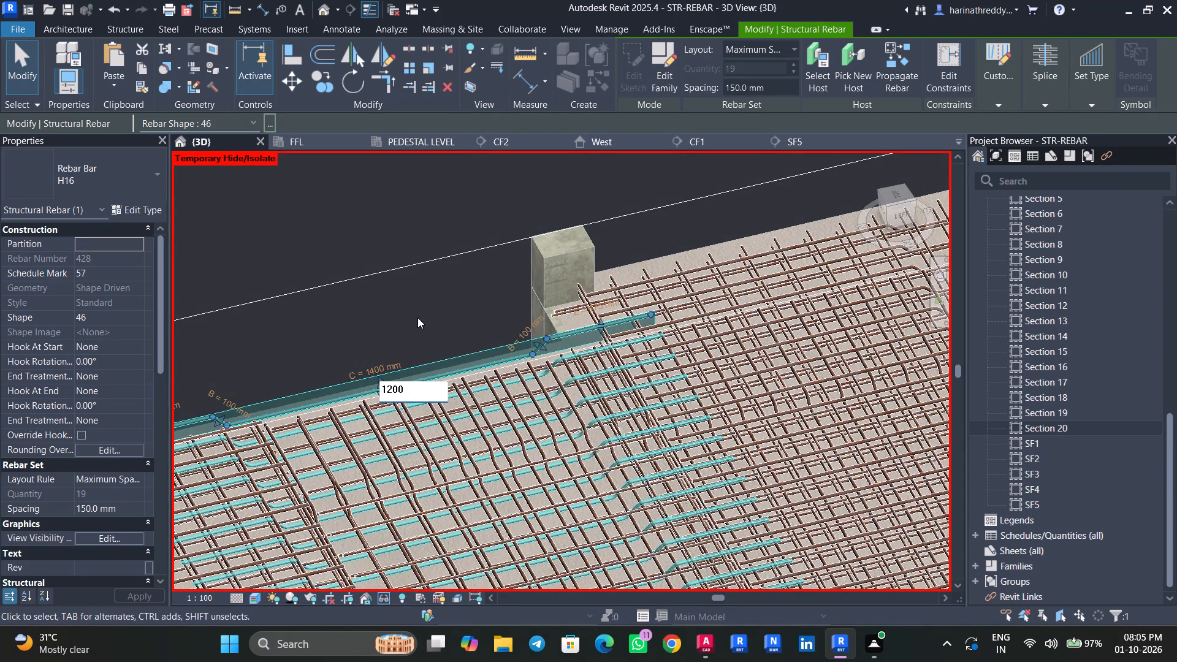
pyautogui.press('Escape')
pyautogui.press('Escape')
# Extend the 19-bar H16 set westward to the slab's western edge, giving 21 bars.
pyautogui.scroll(-5, 424, 310)
pyautogui.keyDown('shift'); pyautogui.moveTo(482, 412); pyautogui.dragTo(506, 450, button='middle'); pyautogui.keyUp('shift')
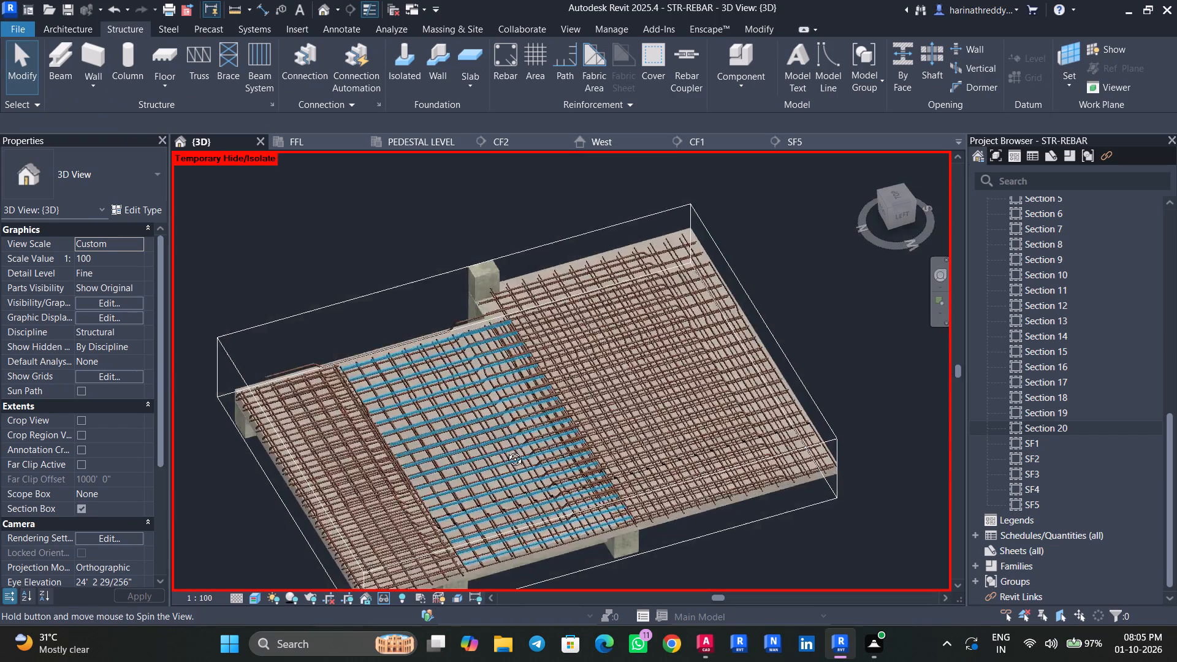
pyautogui.keyDown('shift'); pyautogui.moveTo(506, 450); pyautogui.dragTo(609, 496, button='middle'); pyautogui.keyUp('shift')
pyautogui.scroll(6, 413, 417)
pyautogui.keyDown('shift'); pyautogui.moveTo(491, 445); pyautogui.dragTo(565, 305, button='middle'); pyautogui.keyUp('shift')
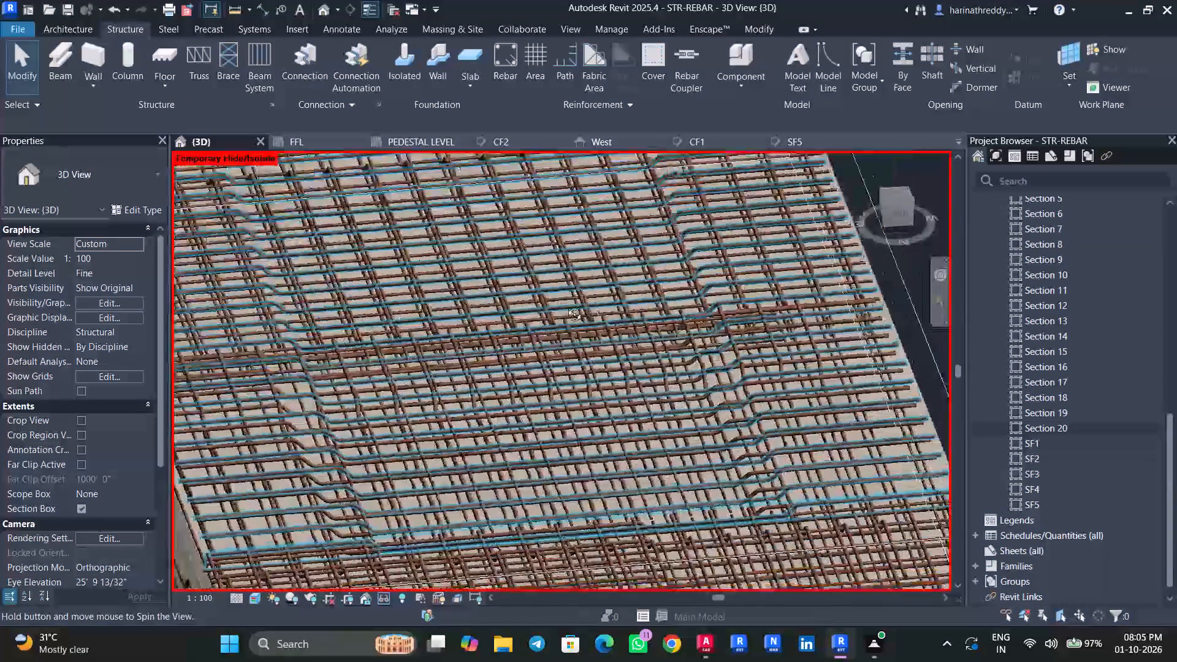
pyautogui.keyDown('shift'); pyautogui.moveTo(565, 305); pyautogui.dragTo(677, 362, button='middle'); pyautogui.keyUp('shift')
pyautogui.scroll(-5, 660, 384)
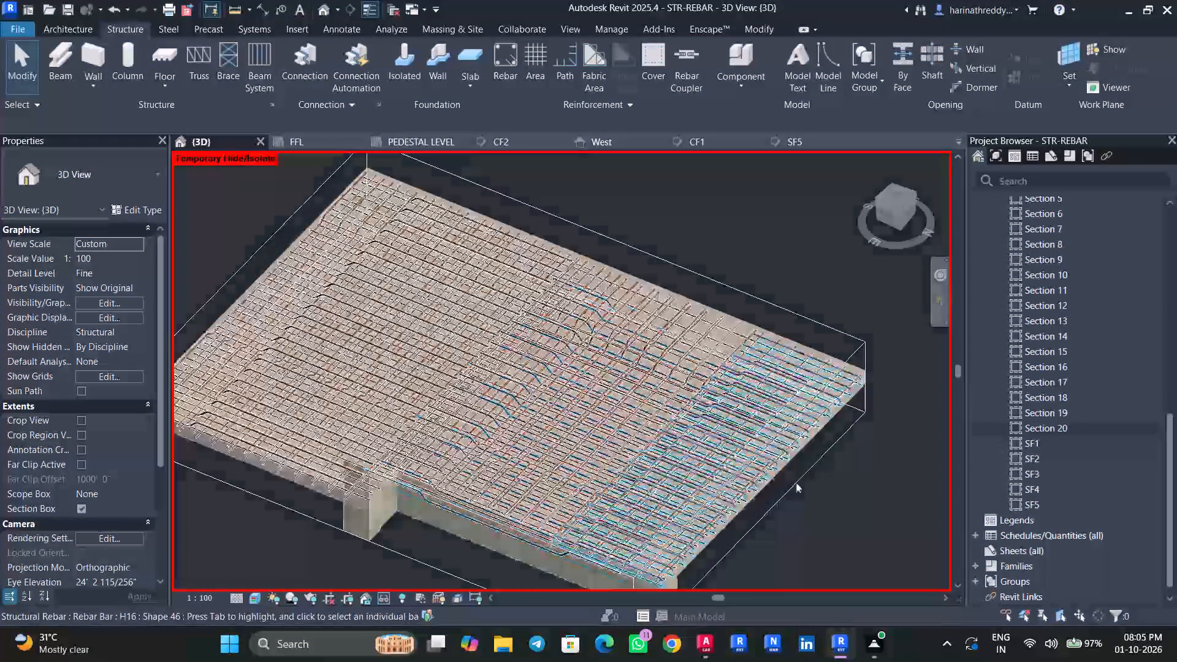
pyautogui.keyDown('shift'); pyautogui.moveTo(802, 490); pyautogui.dragTo(889, 497, button='middle'); pyautogui.keyUp('shift')
pyautogui.click(724, 425)
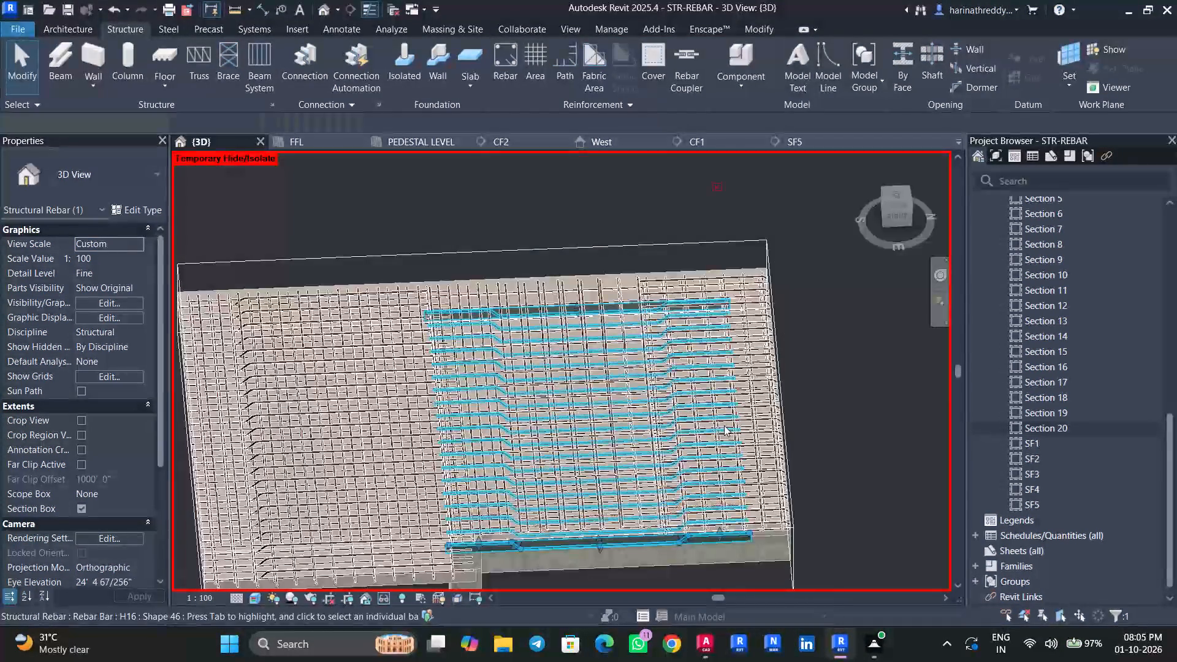
pyautogui.press('Escape')
pyautogui.press('Escape')
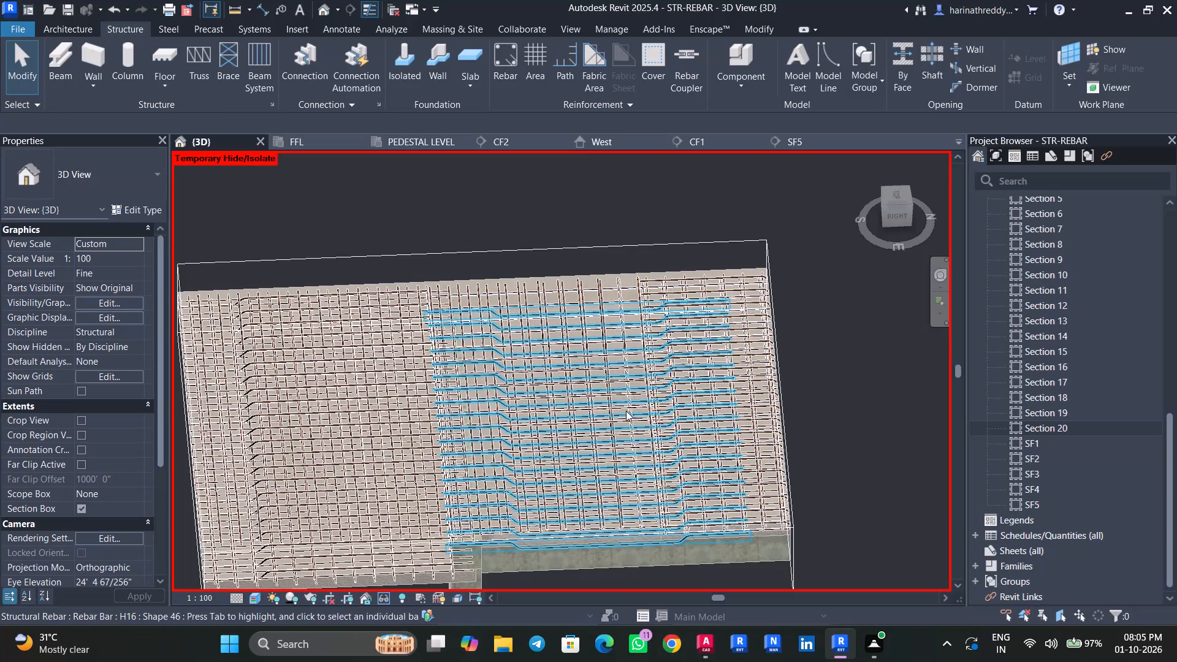
pyautogui.click(626, 409)
pyautogui.keyDown('shift'); pyautogui.moveTo(623, 389); pyautogui.dragTo(617, 487, button='middle'); pyautogui.keyUp('shift')
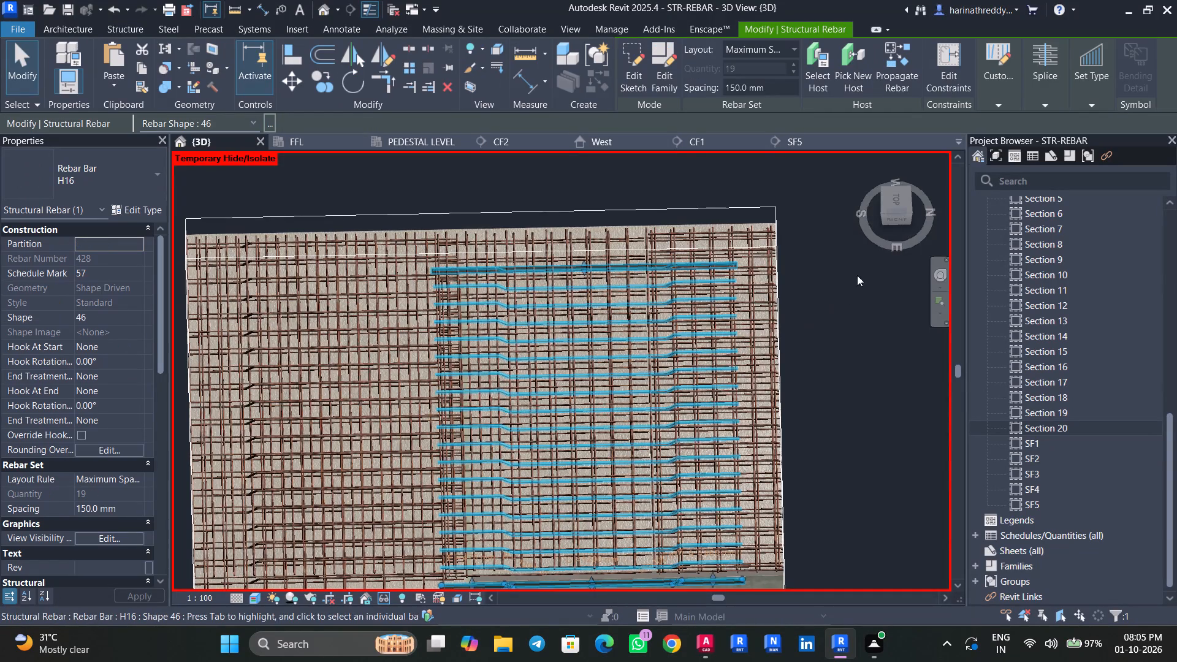
pyautogui.click(896, 195)
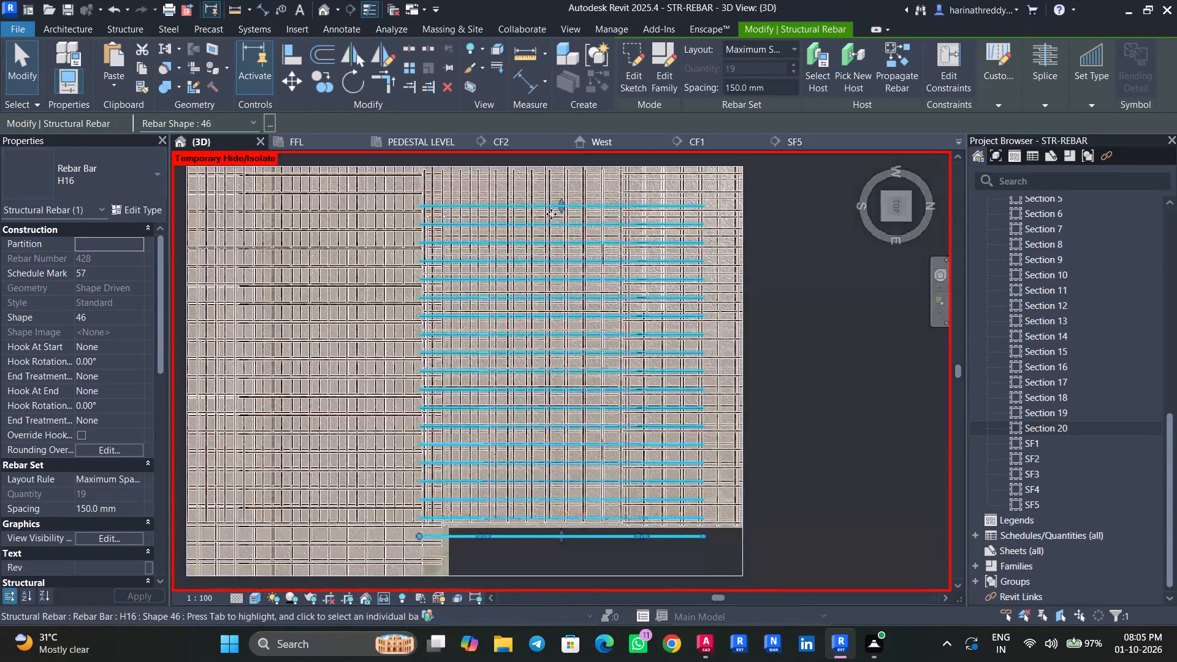
pyautogui.moveTo(562, 199); pyautogui.dragTo(562, 173)
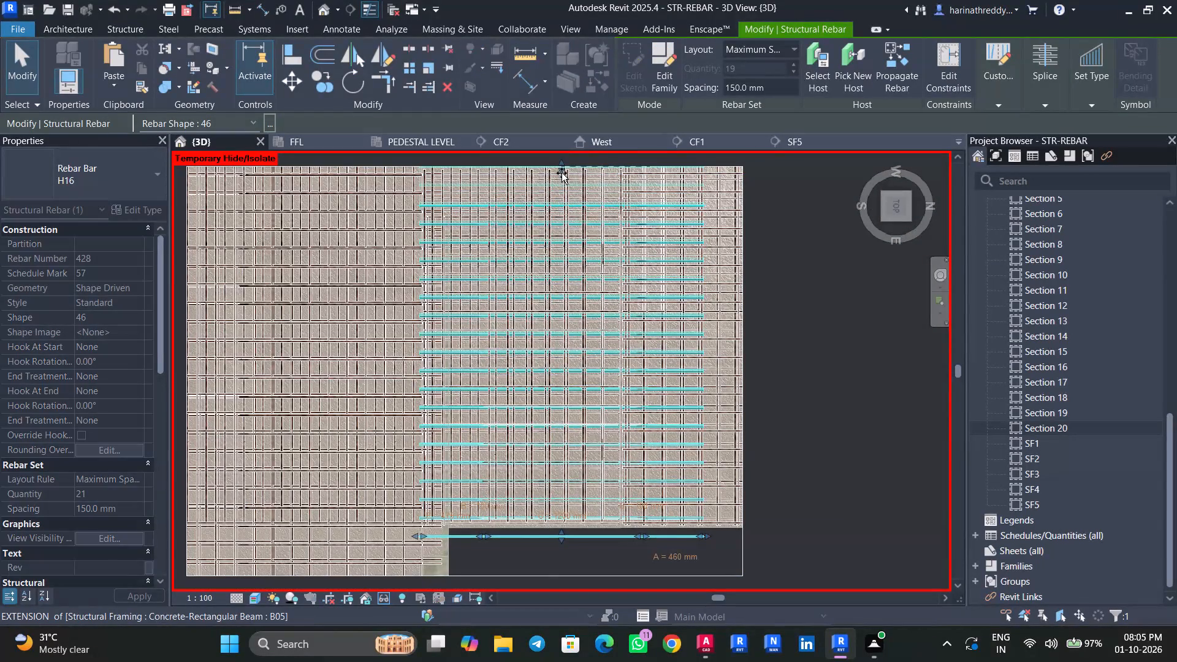
pyautogui.moveTo(562, 173); pyautogui.dragTo(562, 175)
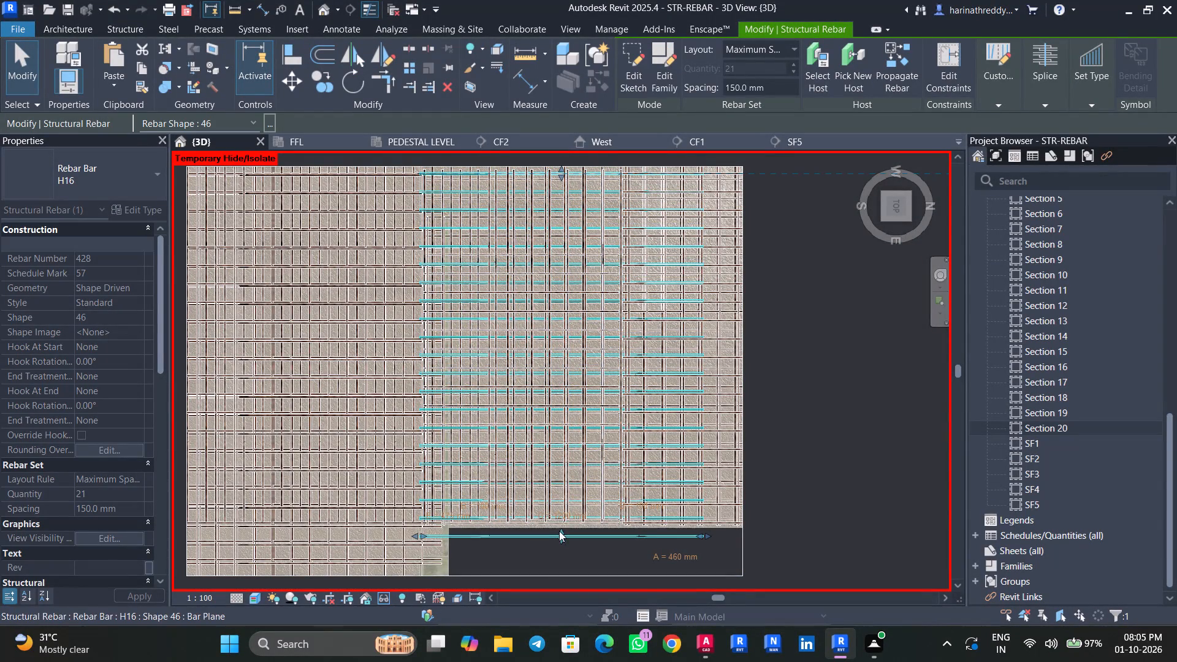
# Pull the eastern end bar of the extended H16 set westward to just inside the slab's edge.
pyautogui.moveTo(559, 531); pyautogui.dragTo(560, 518)
pyautogui.scroll(4, 560, 516)
pyautogui.press('Escape')
pyautogui.press('Escape')
# Delete the other Shape 46 H16 set whose bends overlap those of the adjusted set.
pyautogui.scroll(-3, 643, 530)
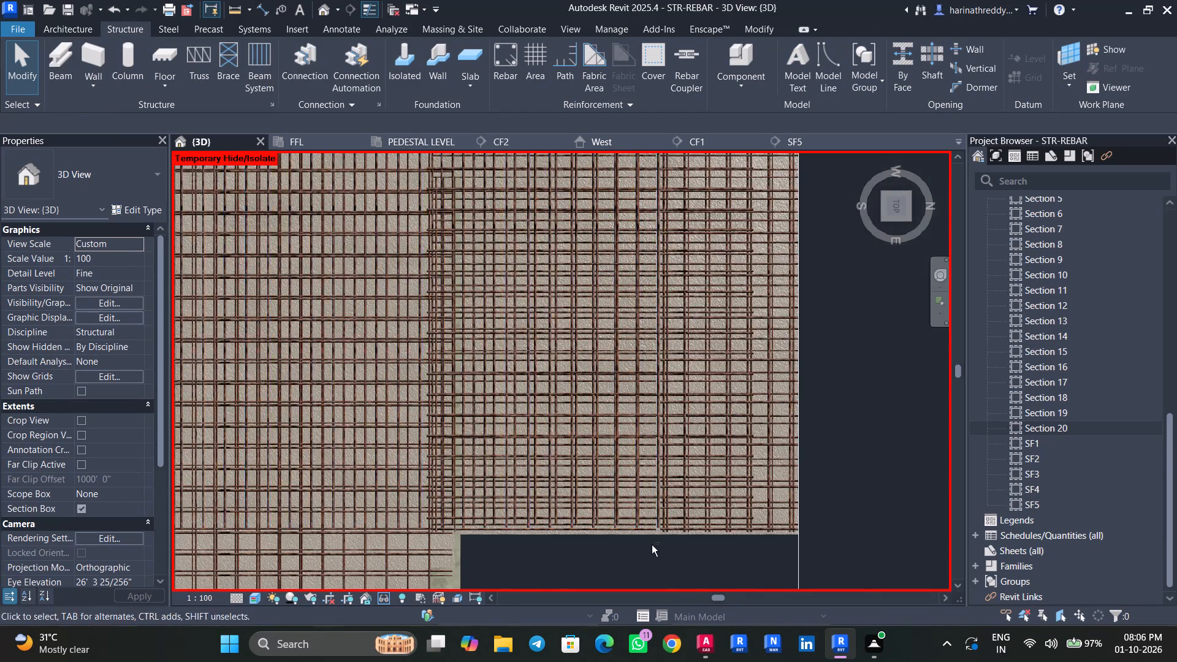
pyautogui.keyDown('shift'); pyautogui.moveTo(652, 545); pyautogui.dragTo(771, 300, button='middle'); pyautogui.keyUp('shift')
pyautogui.scroll(4, 800, 402)
pyautogui.keyDown('shift'); pyautogui.moveTo(783, 449); pyautogui.dragTo(825, 425, button='middle'); pyautogui.keyUp('shift')
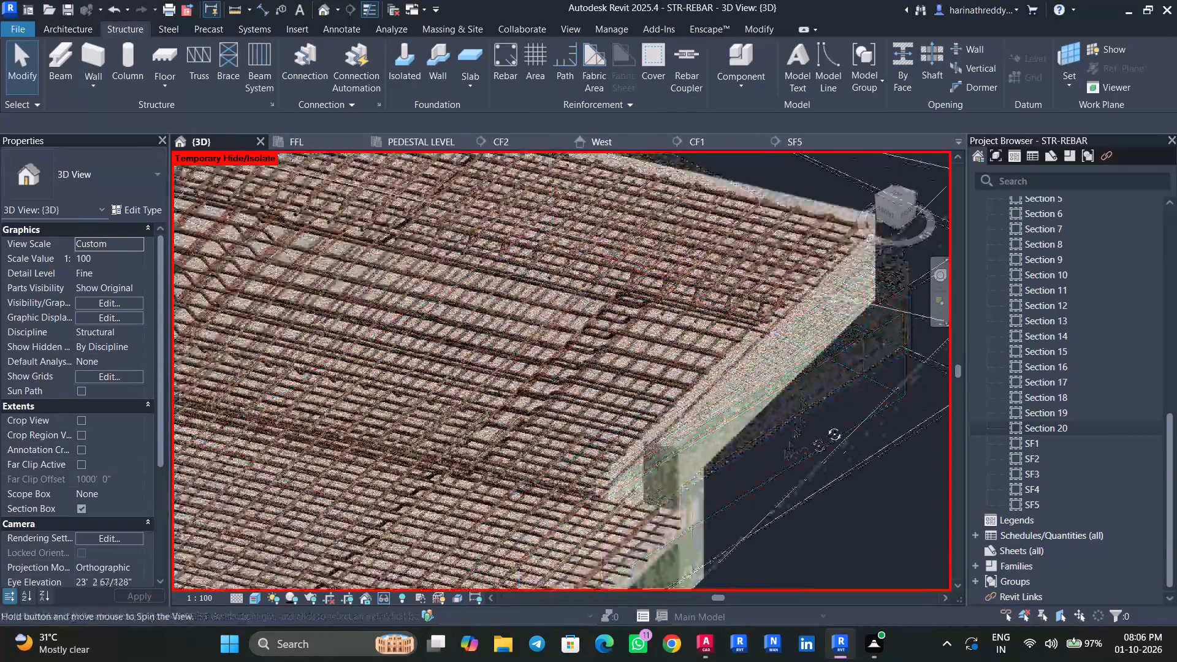
pyautogui.keyDown('shift'); pyautogui.moveTo(825, 425); pyautogui.dragTo(907, 394, button='middle'); pyautogui.keyUp('shift')
pyautogui.scroll(10, 591, 336)
pyautogui.moveTo(592, 318); pyautogui.dragTo(592, 323, button='middle')
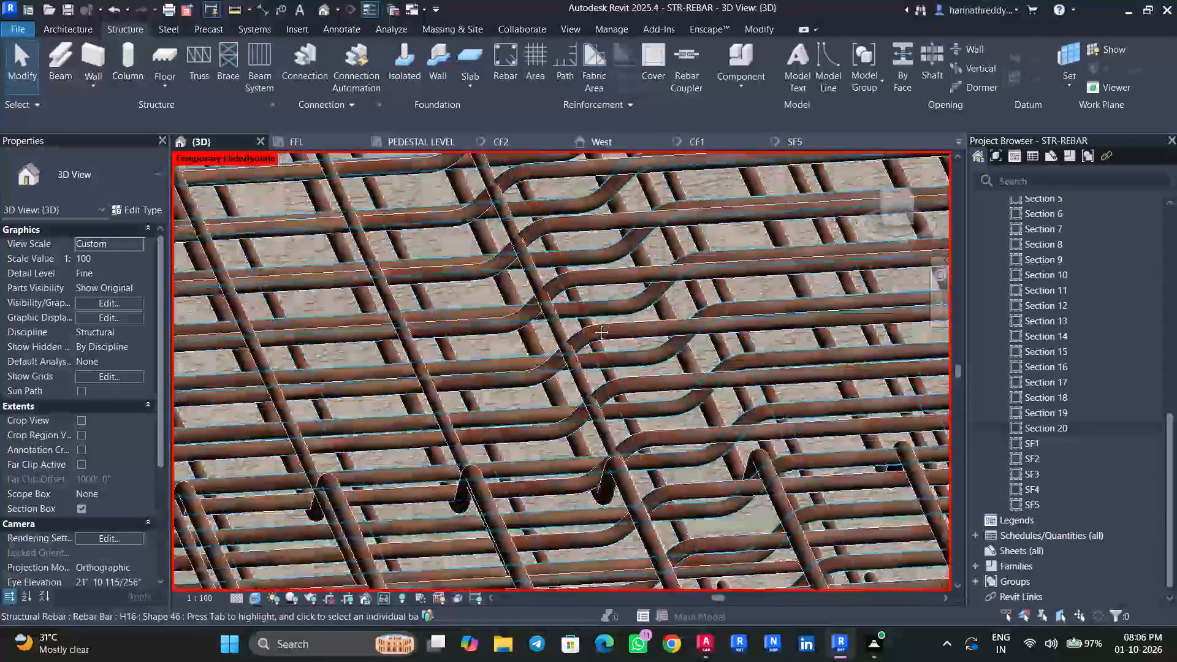
pyautogui.moveTo(592, 323); pyautogui.dragTo(596, 457, button='middle')
pyautogui.press('Escape')
pyautogui.press('Escape')
pyautogui.click(565, 399)
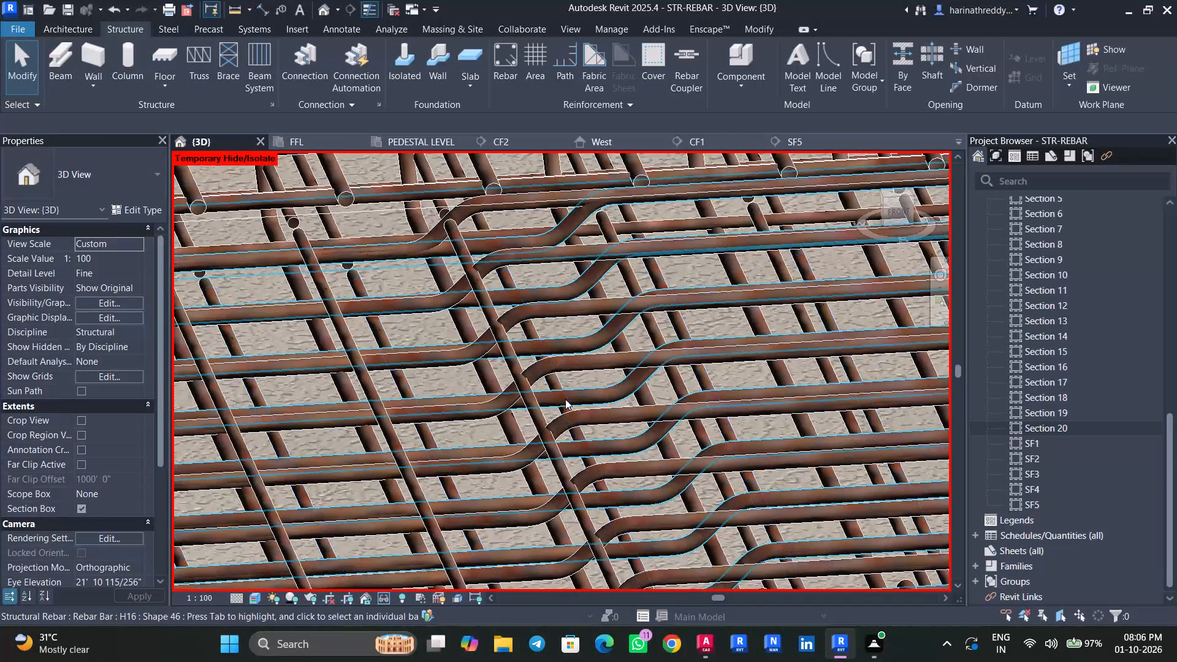
pyautogui.scroll(-8, 565, 399)
pyautogui.keyDown('shift'); pyautogui.moveTo(843, 362); pyautogui.dragTo(833, 386, button='middle'); pyautogui.keyUp('shift')
pyautogui.press('Delete')
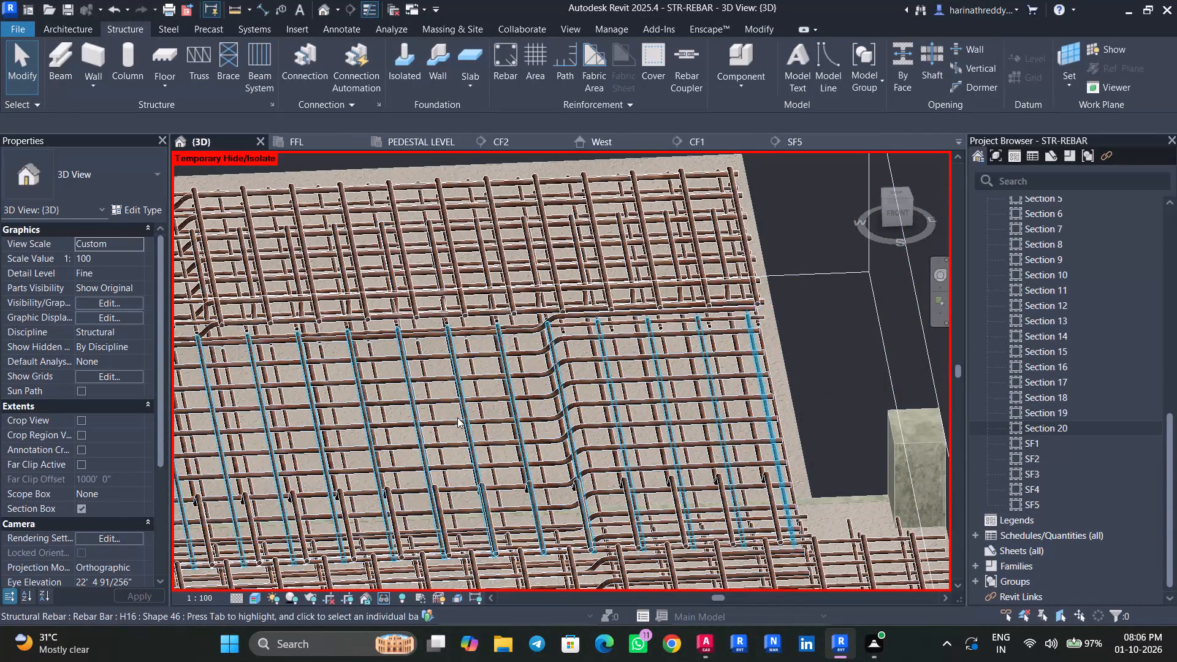
# Examine the remaining reinforcement and the 27-bar Shape 46 H16 set at the slab's northern end from several angles.
pyautogui.keyDown('shift'); pyautogui.moveTo(459, 421); pyautogui.dragTo(487, 414, button='middle'); pyautogui.keyUp('shift')
pyautogui.scroll(1, 487, 415)
pyautogui.scroll(-2, 487, 415)
pyautogui.moveTo(475, 418); pyautogui.dragTo(619, 398, button='middle')
pyautogui.scroll(-4, 617, 396)
pyautogui.click(497, 327)
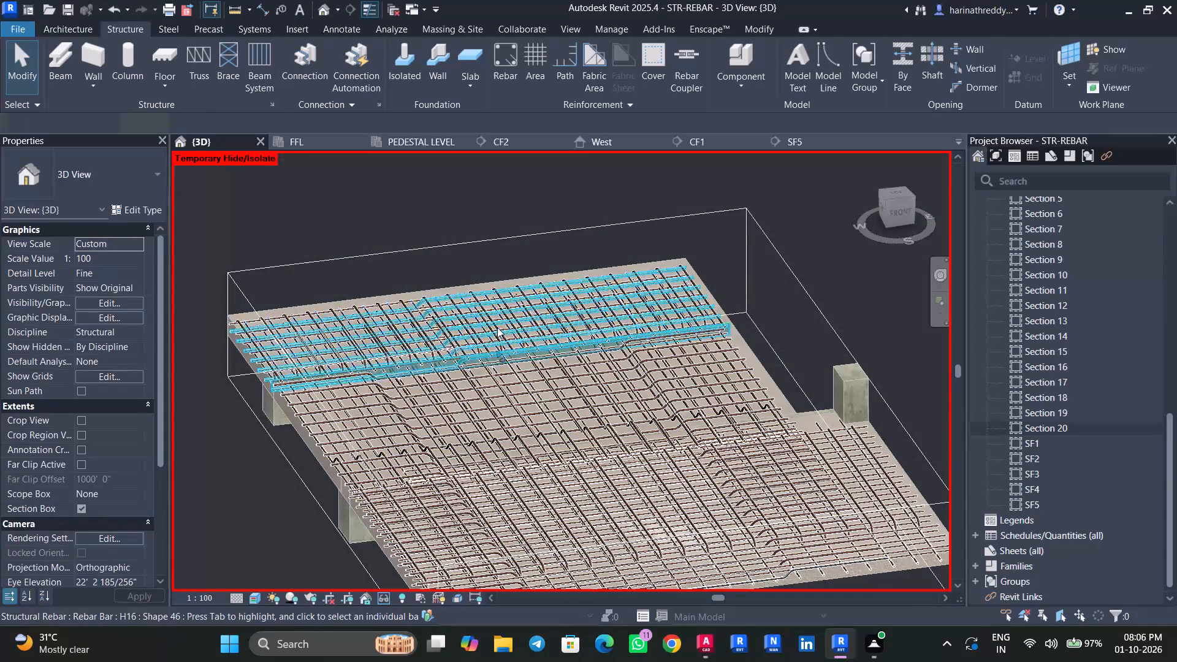
pyautogui.keyDown('shift'); pyautogui.moveTo(571, 391); pyautogui.dragTo(547, 476, button='middle'); pyautogui.keyUp('shift')
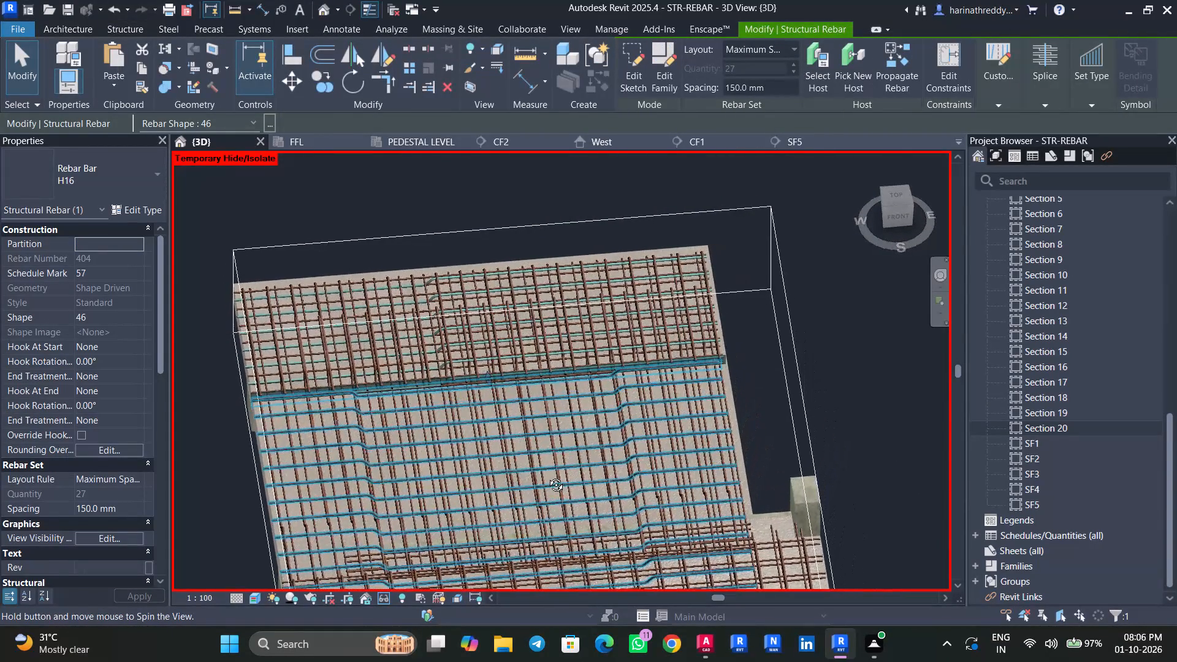
pyautogui.keyDown('shift'); pyautogui.moveTo(547, 476); pyautogui.dragTo(747, 408, button='middle'); pyautogui.keyUp('shift')
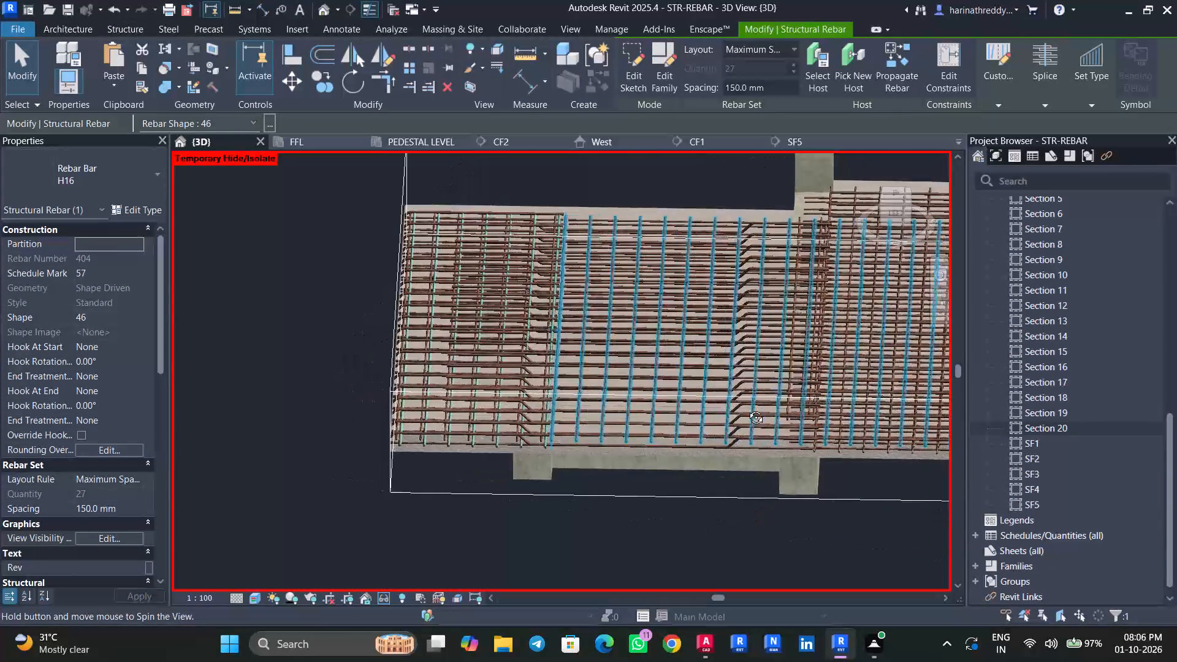
pyautogui.keyDown('shift'); pyautogui.moveTo(747, 408); pyautogui.dragTo(446, 370, button='middle'); pyautogui.keyUp('shift')
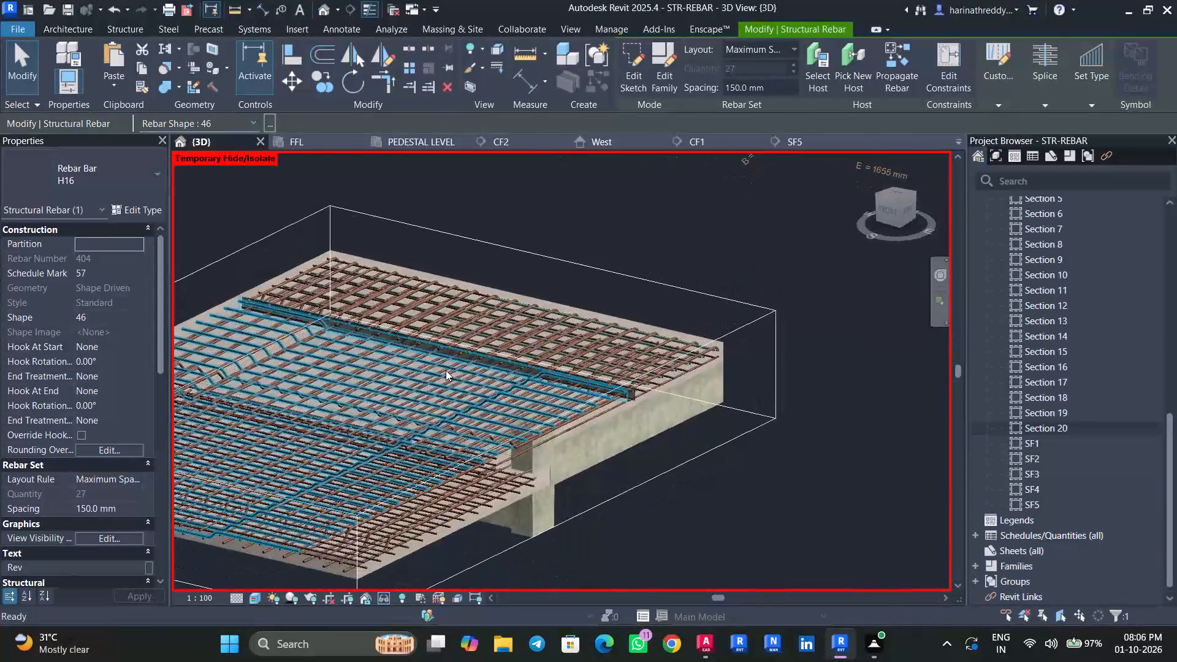
pyautogui.press('Escape')
pyautogui.press('Escape')
# Examine how the adjusted H16 set and the straight 31-bar H12 set meet the northern strip of reinforcement.
pyautogui.click(378, 313)
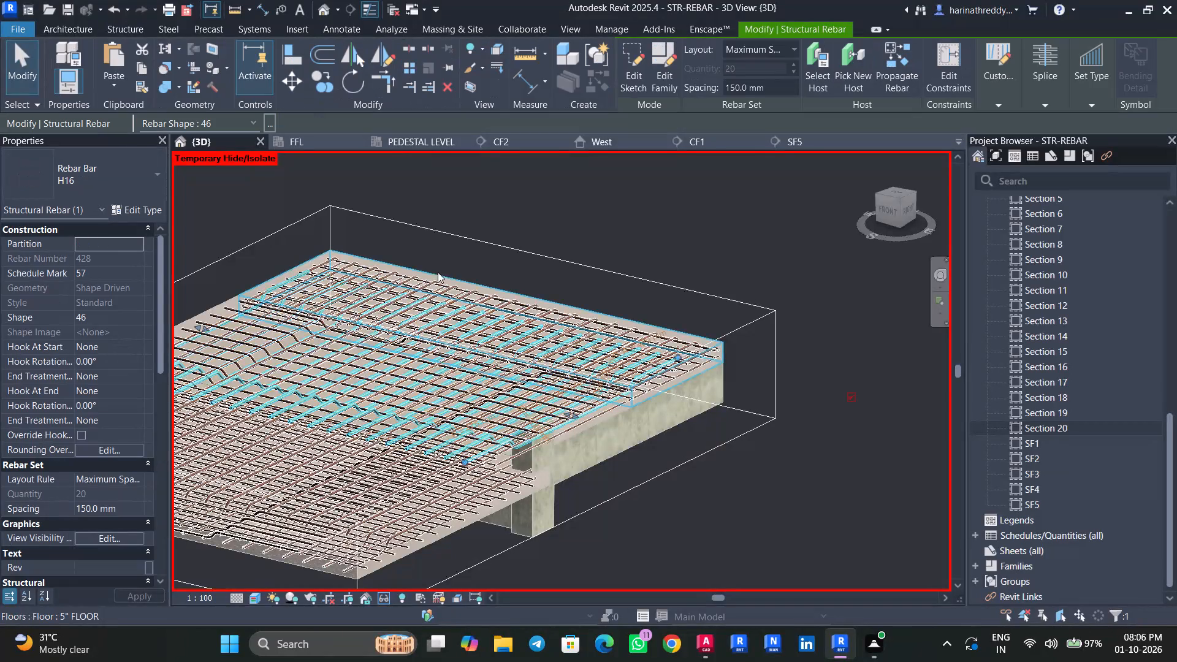
pyautogui.keyDown('shift'); pyautogui.scroll(1, 438, 272); pyautogui.keyUp('shift')
pyautogui.keyDown('shift'); pyautogui.moveTo(440, 273); pyautogui.dragTo(465, 390, button='middle'); pyautogui.keyUp('shift')
pyautogui.press('Escape')
pyautogui.press('Escape')
pyautogui.click(395, 233)
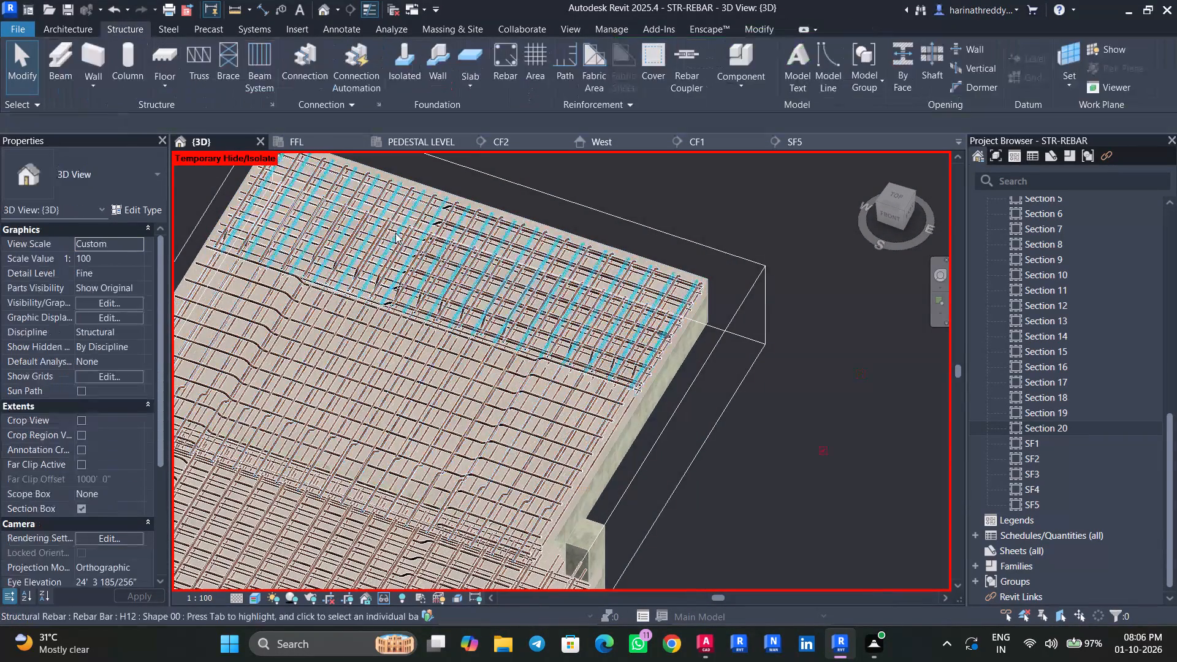
pyautogui.keyDown('shift'); pyautogui.moveTo(402, 306); pyautogui.dragTo(569, 257, button='middle'); pyautogui.keyUp('shift')
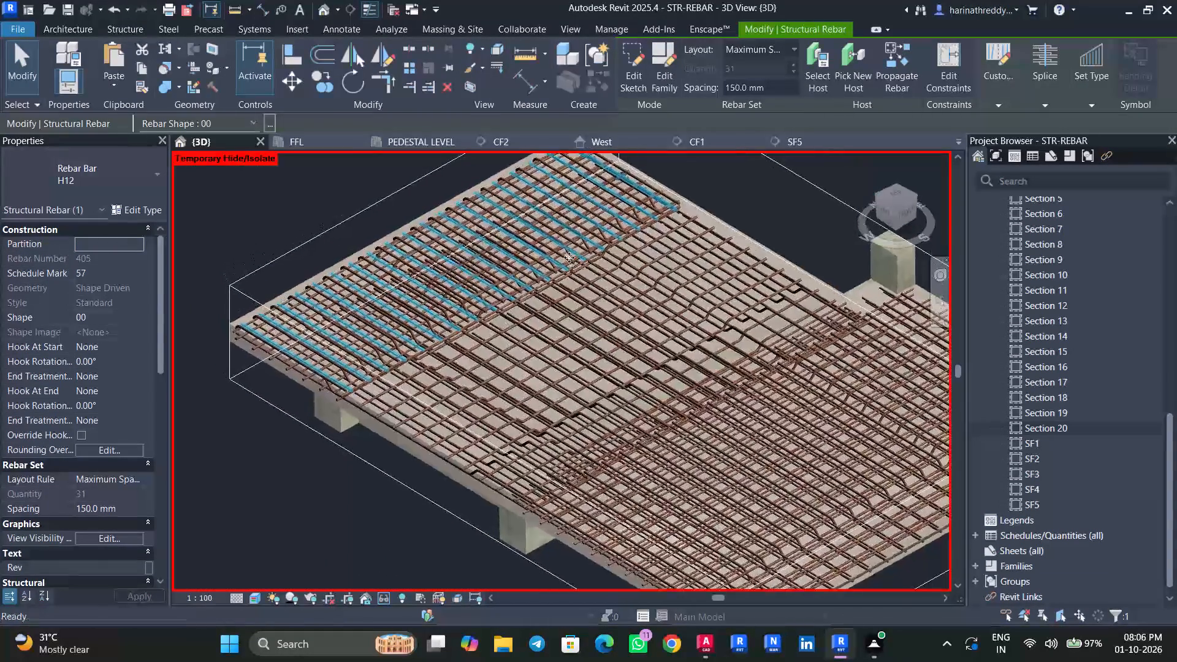
pyautogui.press('Escape')
pyautogui.press('Escape')
pyautogui.moveTo(583, 299); pyautogui.dragTo(547, 238, button='middle')
pyautogui.scroll(4, 517, 273)
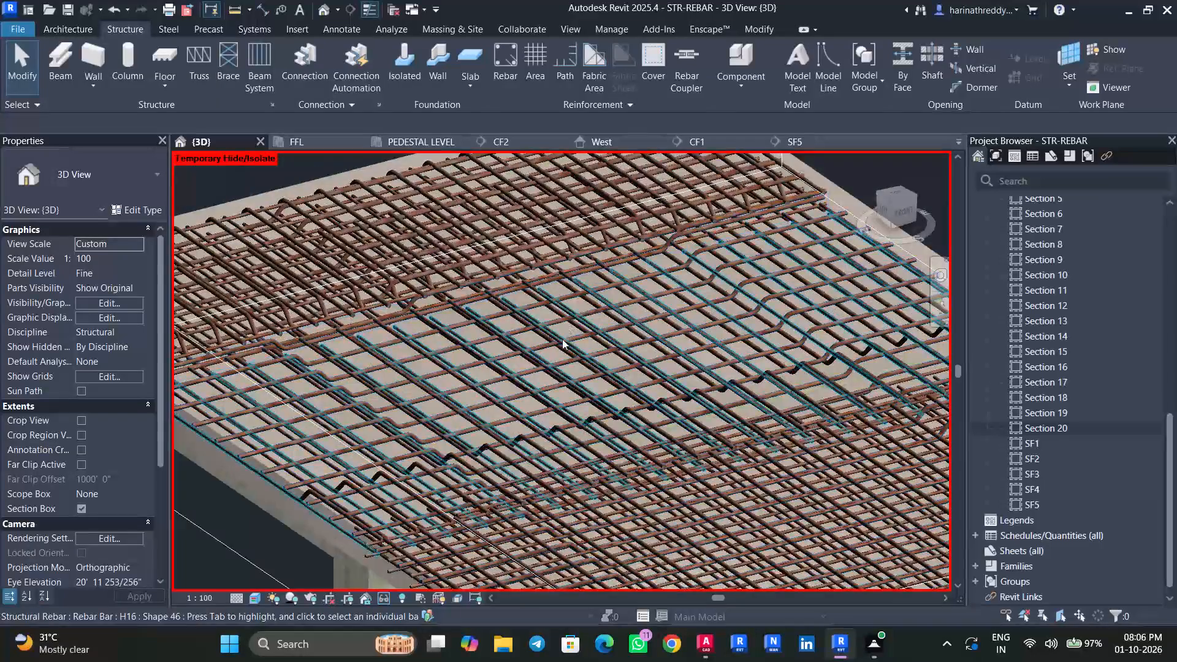
pyautogui.keyDown('shift'); pyautogui.moveTo(564, 351); pyautogui.dragTo(566, 321, button='middle'); pyautogui.keyUp('shift')
pyautogui.moveTo(565, 311); pyautogui.dragTo(638, 395, button='middle')
pyautogui.scroll(1, 638, 396)
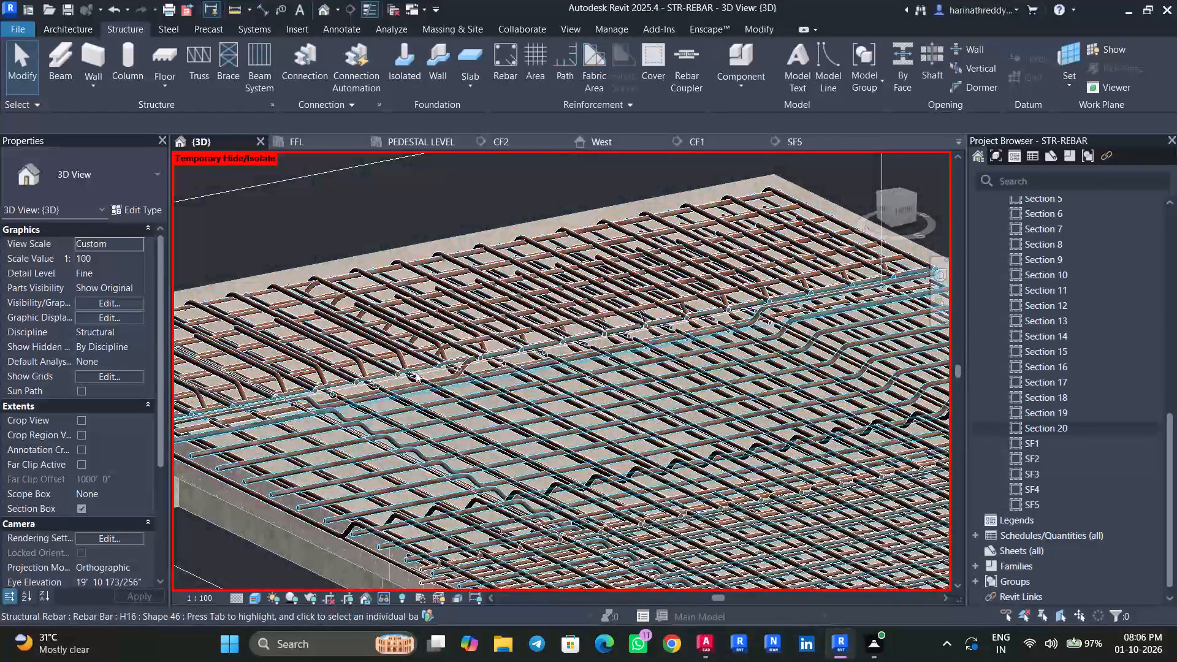
pyautogui.keyDown('shift'); pyautogui.scroll(-1, 583, 411); pyautogui.keyUp('shift')
pyautogui.keyDown('shift'); pyautogui.moveTo(583, 411); pyautogui.dragTo(698, 466, button='middle'); pyautogui.keyUp('shift')
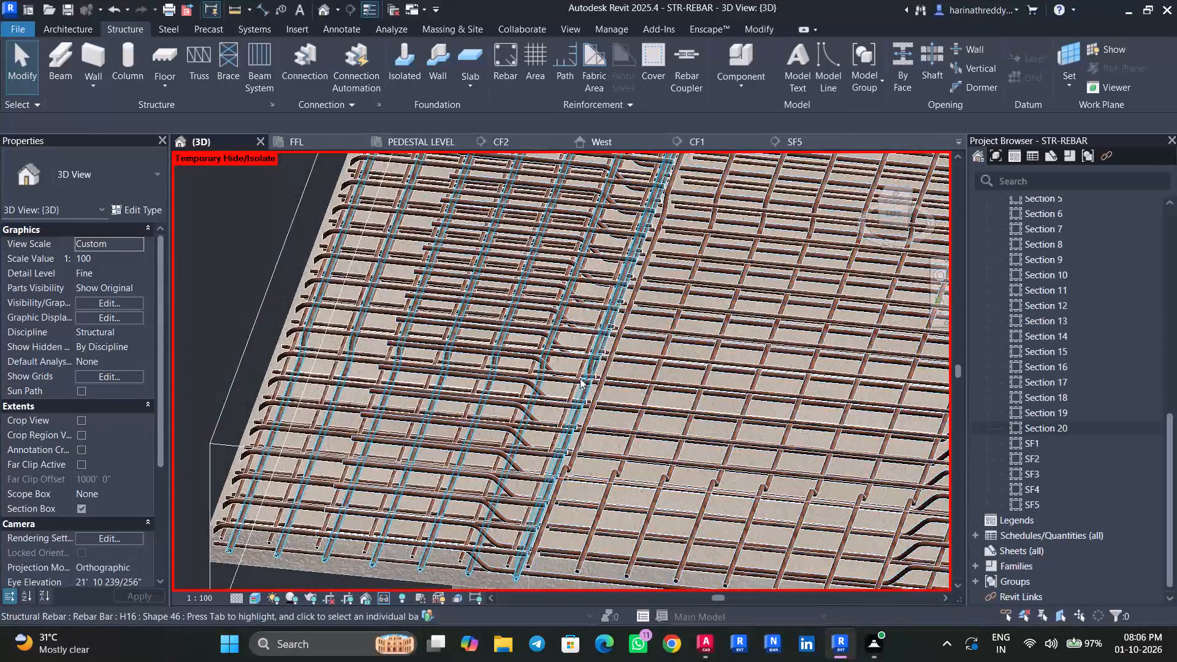
# Extend the 27-bar Shape 46 H16 set at the slab's northern end southward to the step in the slab edge, giving 36 bars.
pyautogui.click(580, 378)
pyautogui.keyDown('shift'); pyautogui.moveTo(629, 389); pyautogui.dragTo(652, 474, button='middle'); pyautogui.keyUp('shift')
pyautogui.scroll(1, 652, 452)
pyautogui.scroll(-5, 652, 452)
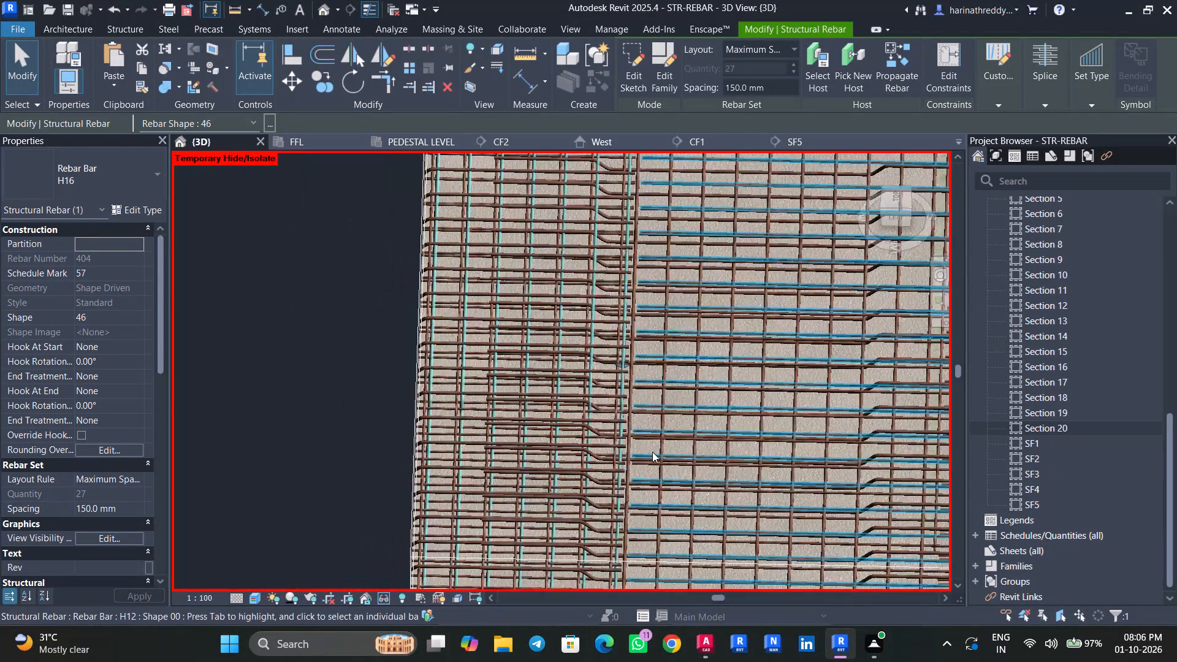
pyautogui.scroll(-2, 652, 452)
pyautogui.click(897, 197)
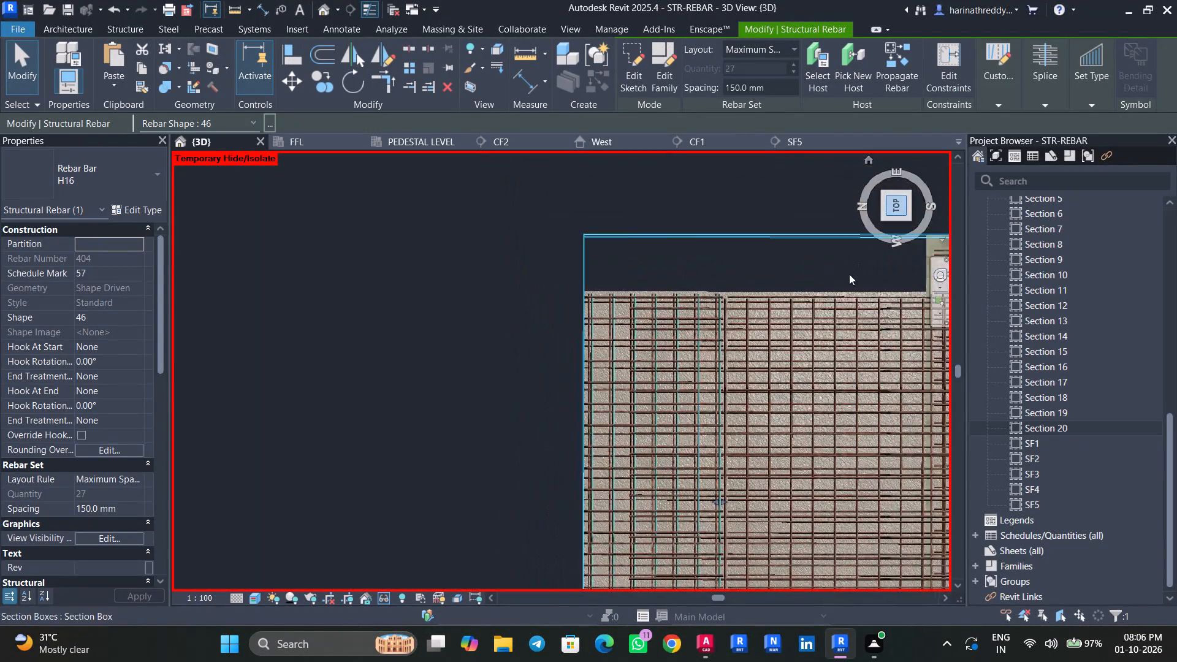
pyautogui.moveTo(627, 370); pyautogui.dragTo(696, 381)
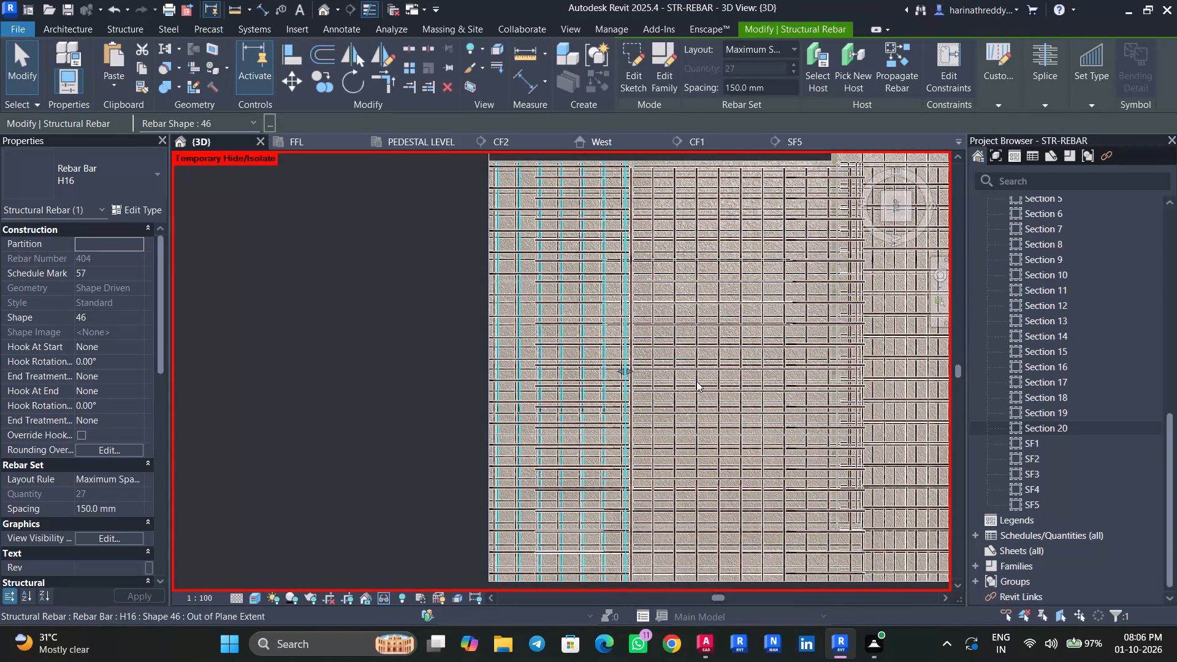
pyautogui.moveTo(696, 381); pyautogui.dragTo(722, 387)
pyautogui.moveTo(745, 408); pyautogui.dragTo(640, 403, button='middle')
pyautogui.scroll(-2, 660, 470)
pyautogui.moveTo(627, 495); pyautogui.dragTo(712, 497)
pyautogui.keyDown('shift'); pyautogui.moveTo(618, 464); pyautogui.dragTo(642, 232, button='middle'); pyautogui.keyUp('shift')
pyautogui.press('Escape')
pyautogui.press('Escape')
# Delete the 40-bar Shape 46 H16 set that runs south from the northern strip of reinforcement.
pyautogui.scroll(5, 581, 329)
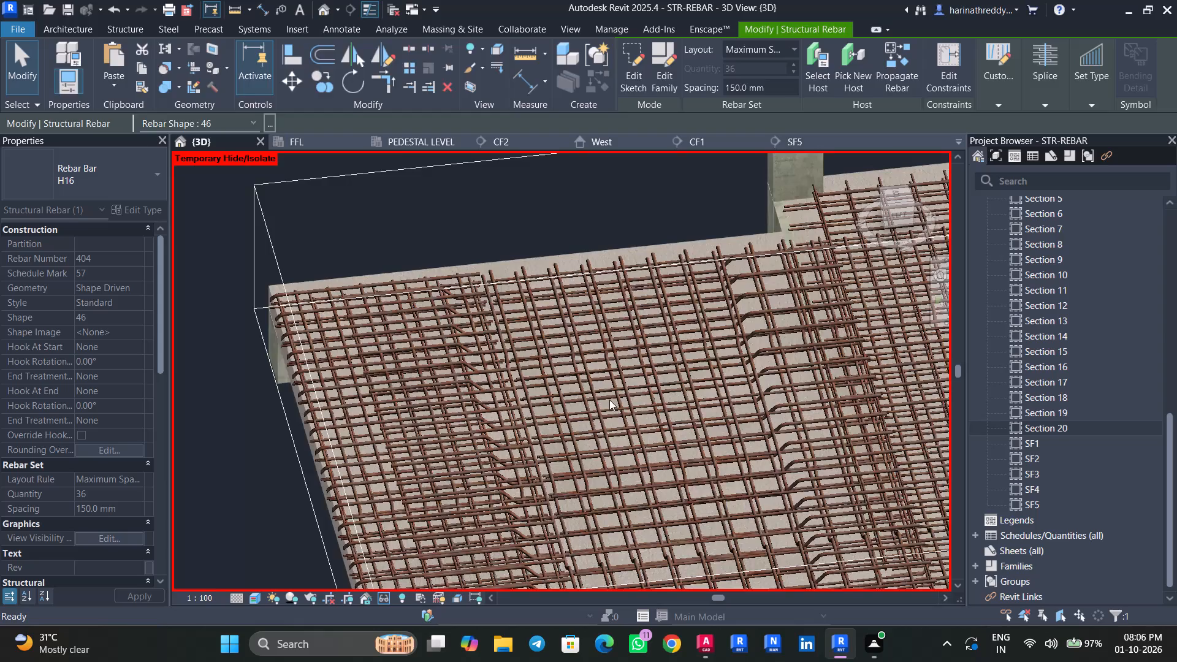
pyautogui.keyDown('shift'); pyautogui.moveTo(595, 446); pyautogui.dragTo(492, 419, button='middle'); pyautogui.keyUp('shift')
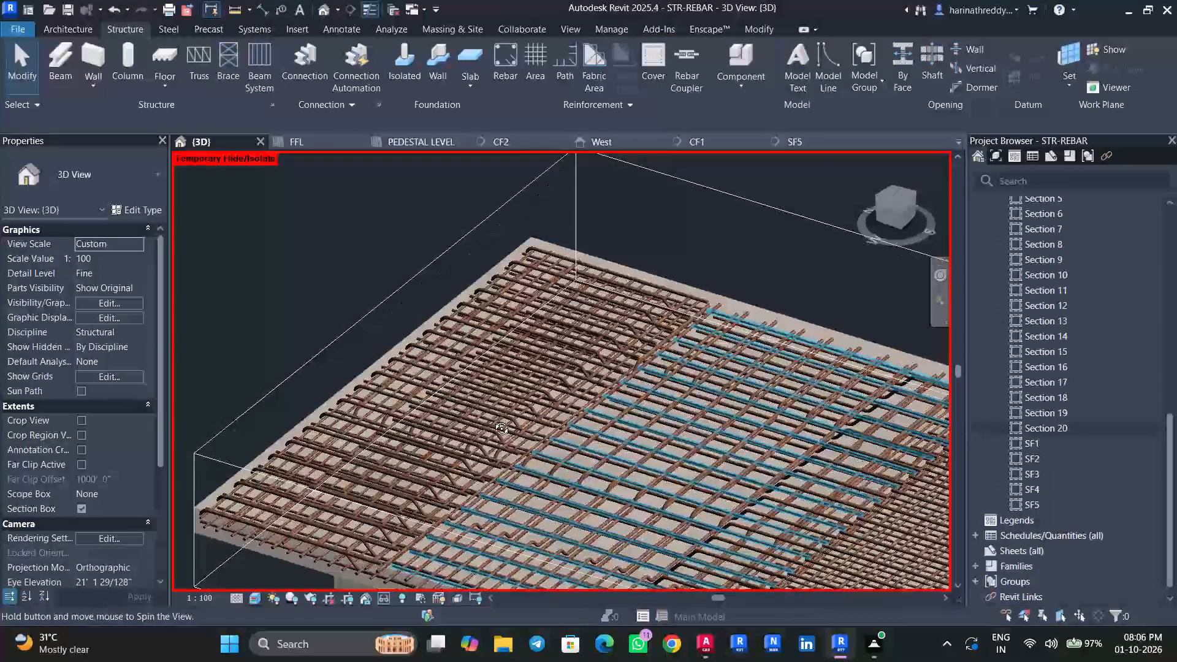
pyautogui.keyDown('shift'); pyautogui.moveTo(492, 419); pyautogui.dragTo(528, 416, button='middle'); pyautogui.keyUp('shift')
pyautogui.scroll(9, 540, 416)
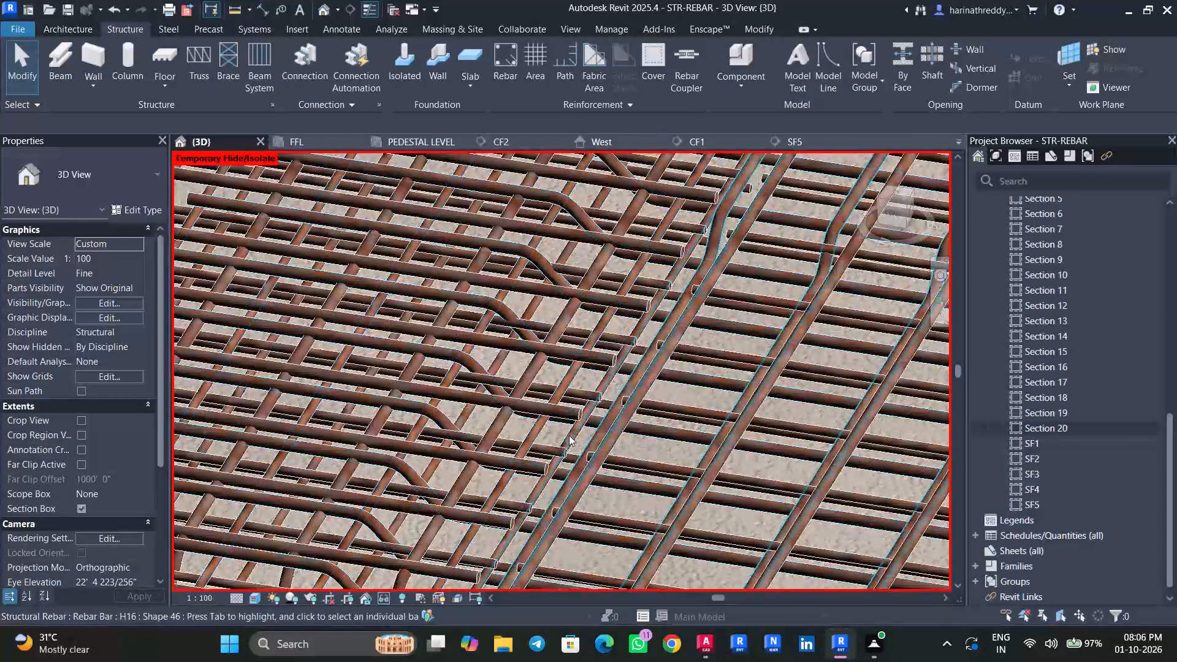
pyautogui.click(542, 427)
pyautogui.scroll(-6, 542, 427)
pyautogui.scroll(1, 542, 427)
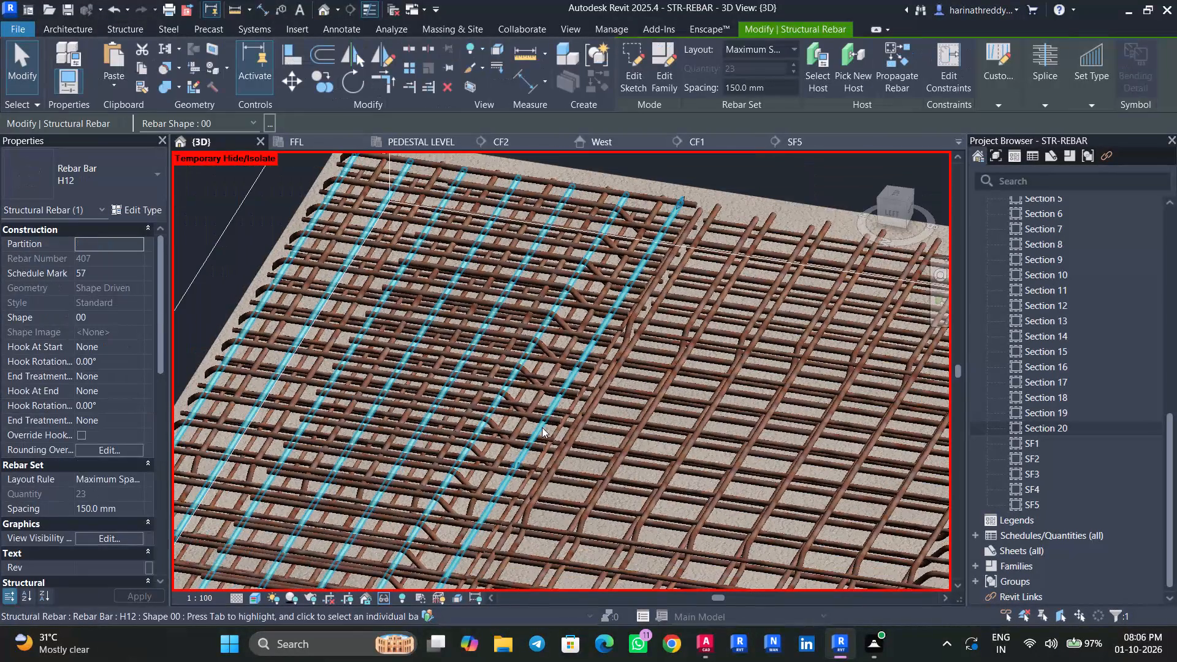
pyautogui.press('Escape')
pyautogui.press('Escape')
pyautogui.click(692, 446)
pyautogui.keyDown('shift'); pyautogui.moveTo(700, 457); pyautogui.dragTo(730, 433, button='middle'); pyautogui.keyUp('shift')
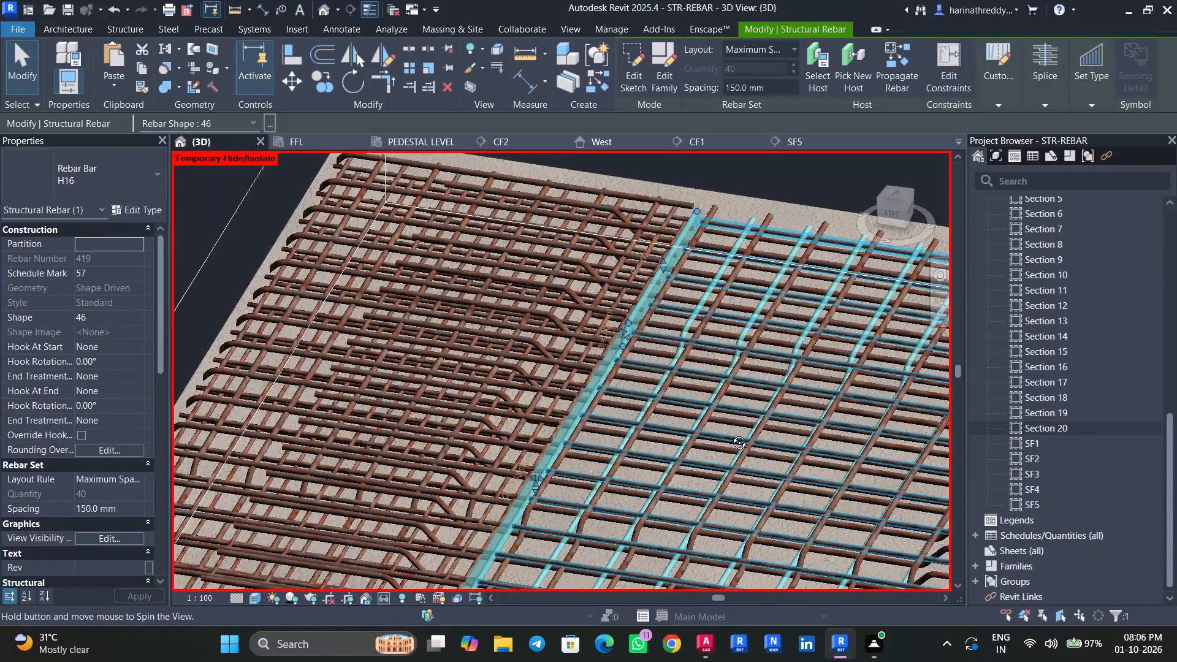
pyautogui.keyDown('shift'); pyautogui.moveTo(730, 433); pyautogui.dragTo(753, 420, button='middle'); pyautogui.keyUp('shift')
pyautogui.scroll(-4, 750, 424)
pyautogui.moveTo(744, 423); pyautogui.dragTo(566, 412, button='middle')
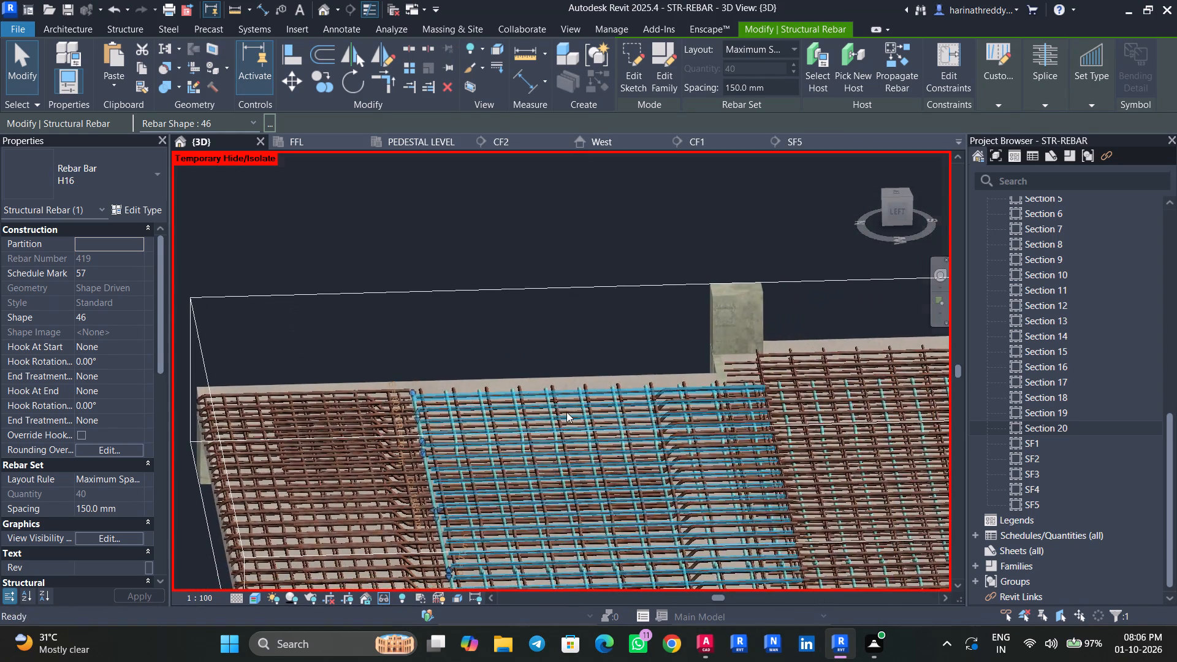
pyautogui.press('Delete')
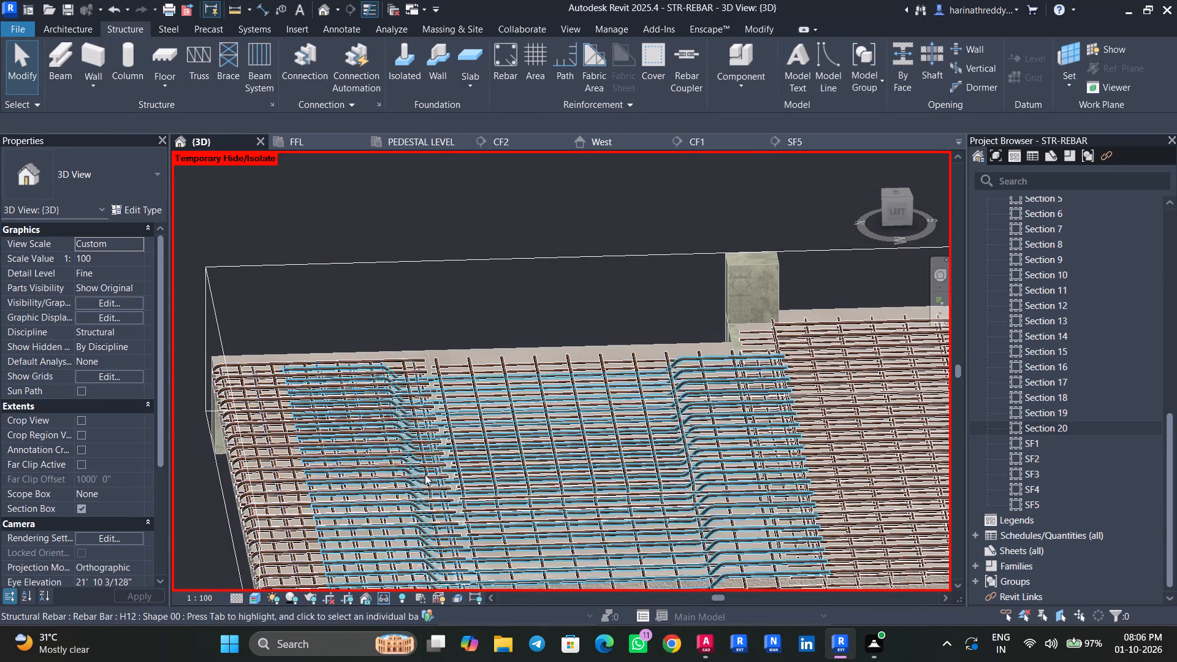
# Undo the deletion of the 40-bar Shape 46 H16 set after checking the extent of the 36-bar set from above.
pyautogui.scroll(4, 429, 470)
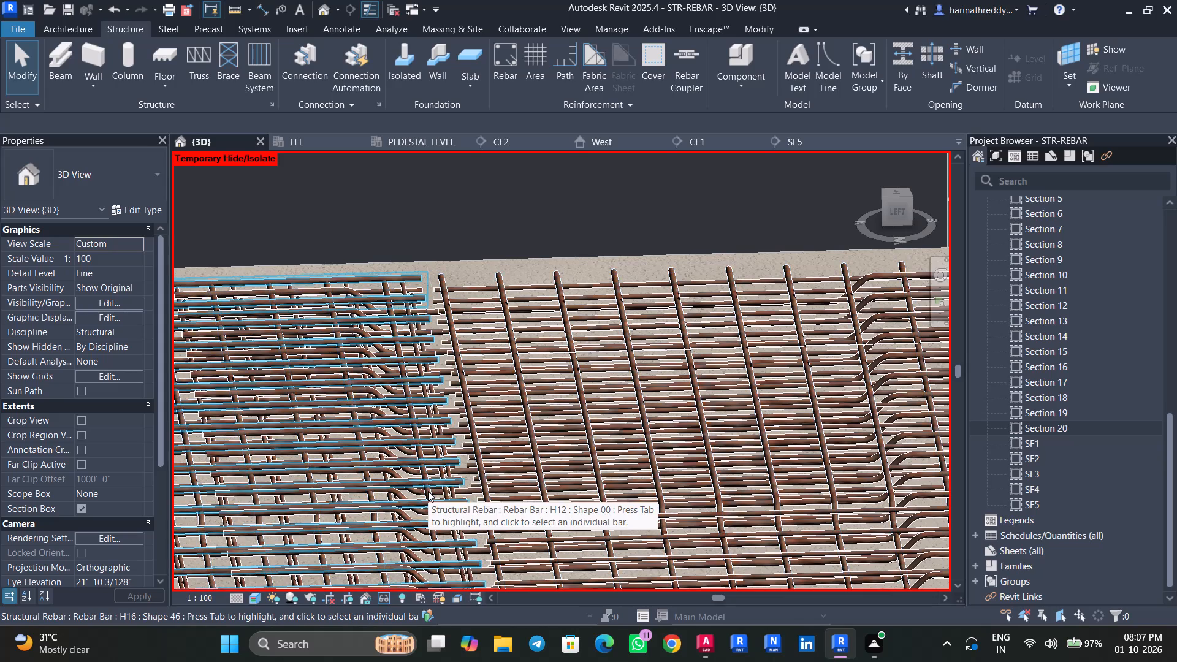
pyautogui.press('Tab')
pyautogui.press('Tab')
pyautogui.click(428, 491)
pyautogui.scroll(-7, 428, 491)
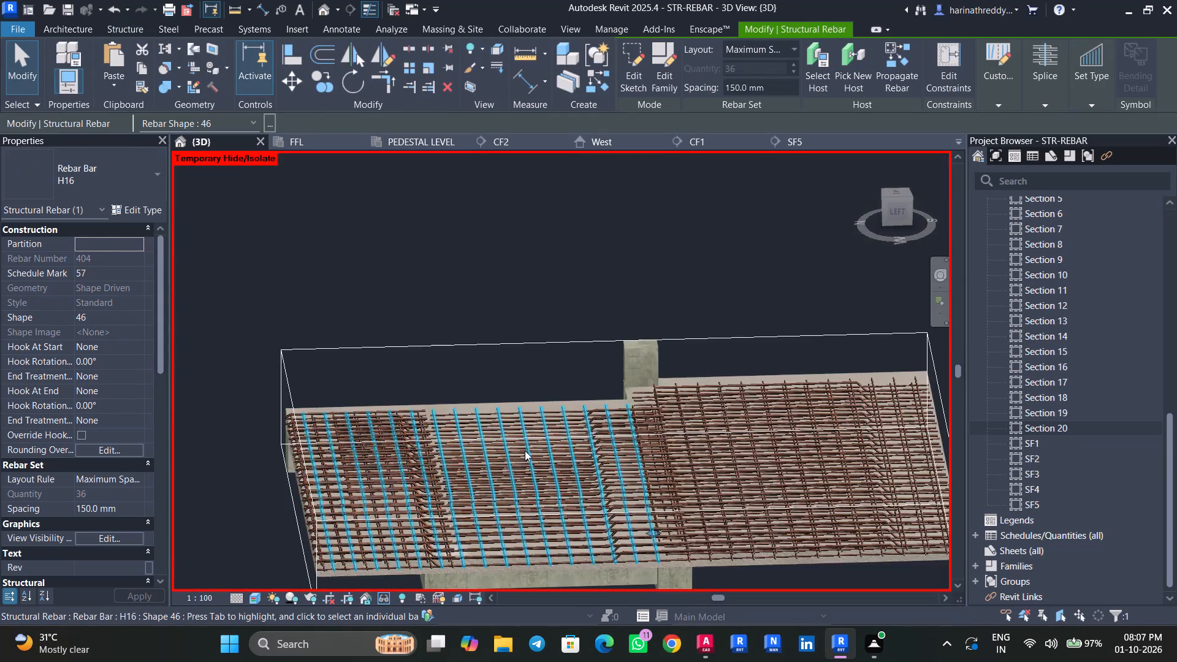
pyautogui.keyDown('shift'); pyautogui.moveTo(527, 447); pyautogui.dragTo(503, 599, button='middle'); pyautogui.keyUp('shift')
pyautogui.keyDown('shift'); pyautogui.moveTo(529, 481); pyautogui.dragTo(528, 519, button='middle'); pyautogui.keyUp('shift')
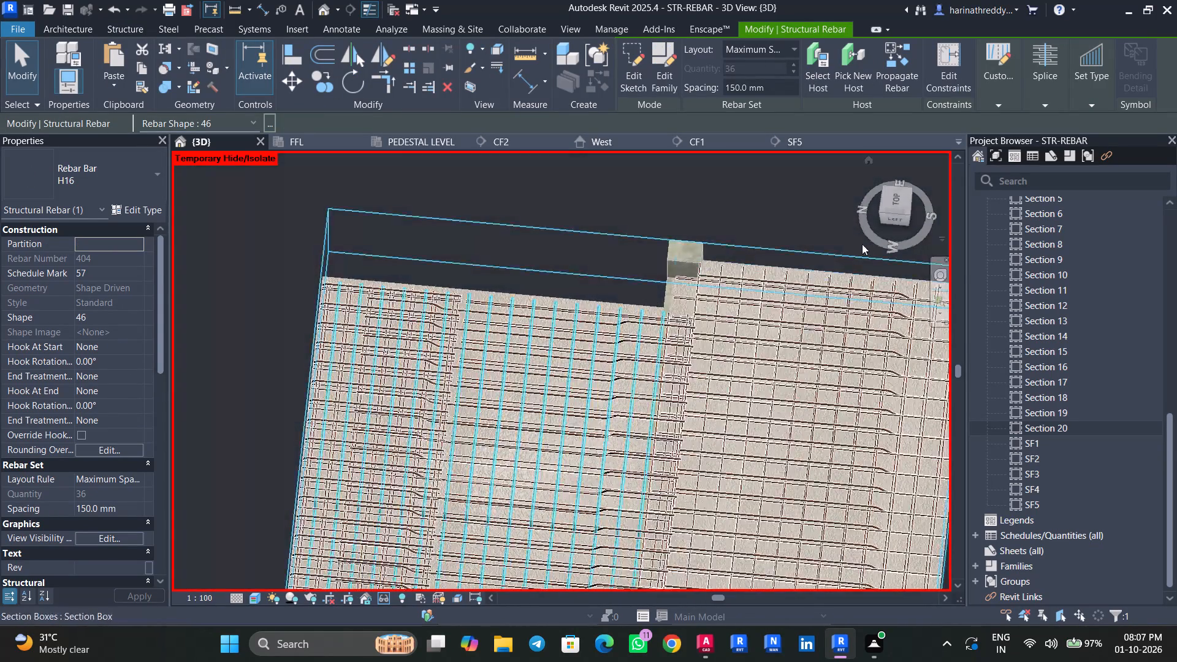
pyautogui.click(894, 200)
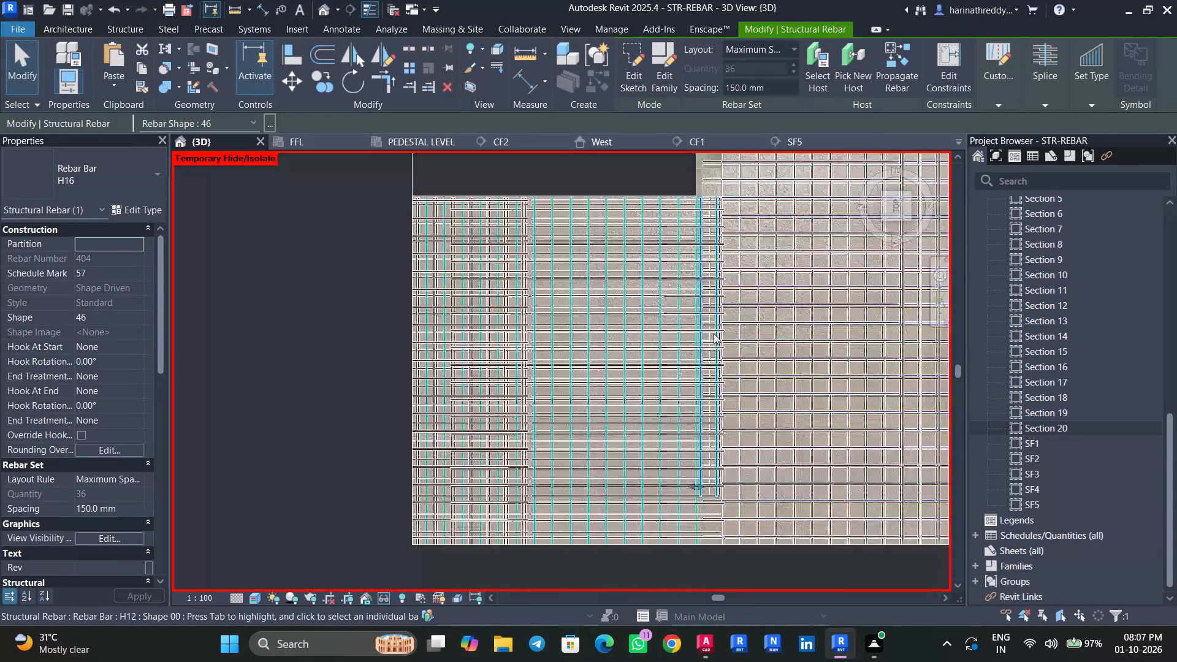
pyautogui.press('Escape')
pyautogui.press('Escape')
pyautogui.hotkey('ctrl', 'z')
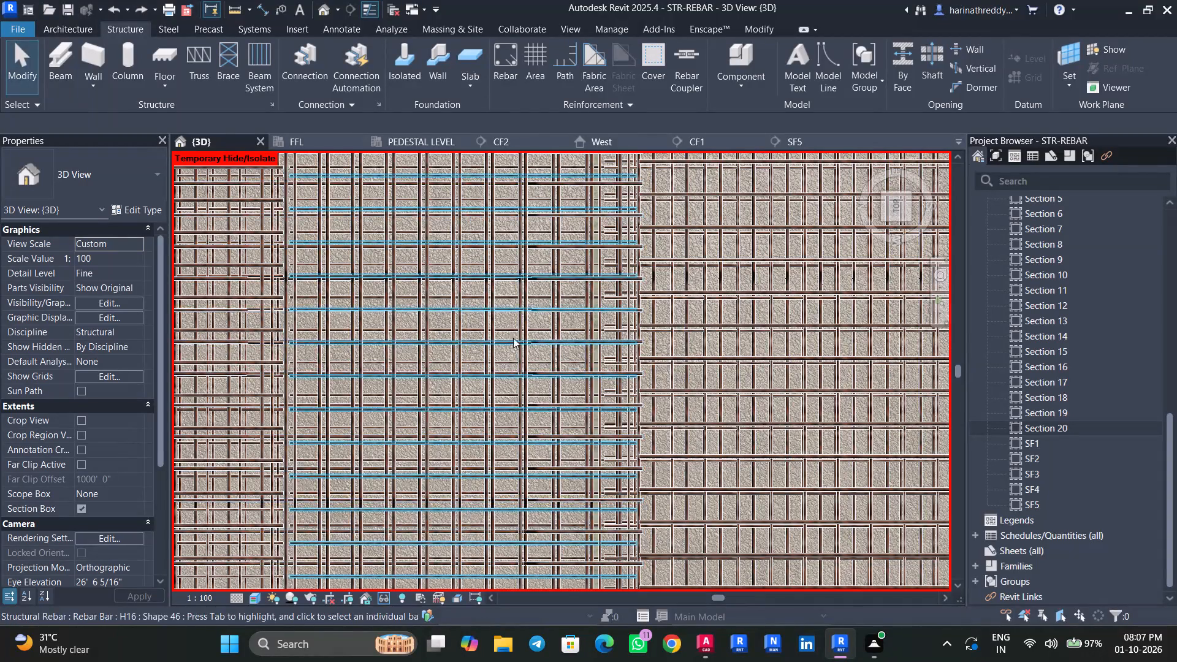
# Extend the section box southward past the floor slab's southern edge so that the whole 40-bar H16 set is included.
pyautogui.scroll(-4, 429, 350)
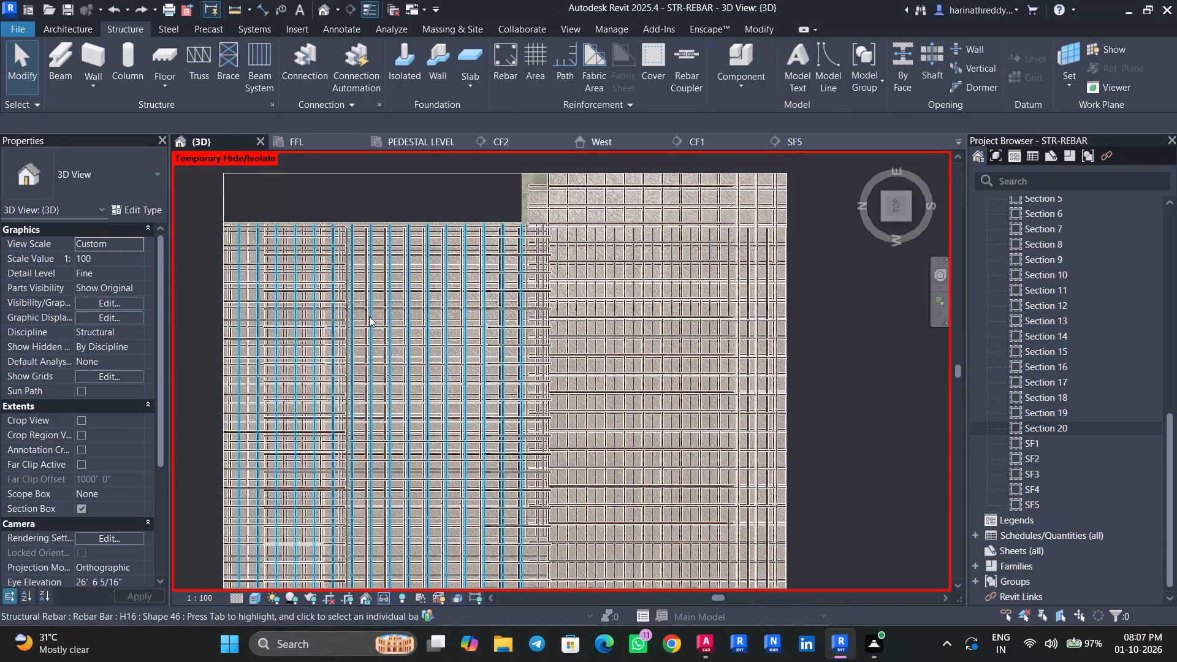
pyautogui.keyDown('shift'); pyautogui.moveTo(387, 359); pyautogui.dragTo(432, 217, button='middle'); pyautogui.keyUp('shift')
pyautogui.scroll(9, 316, 318)
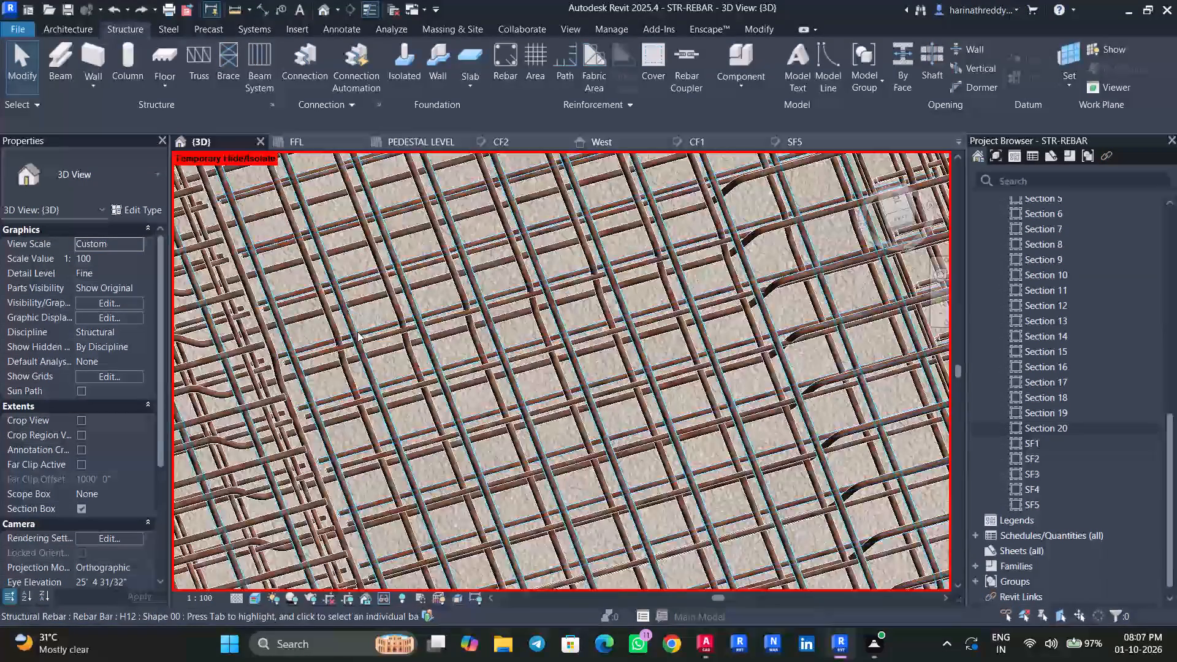
pyautogui.click(337, 324)
pyautogui.scroll(-13, 337, 324)
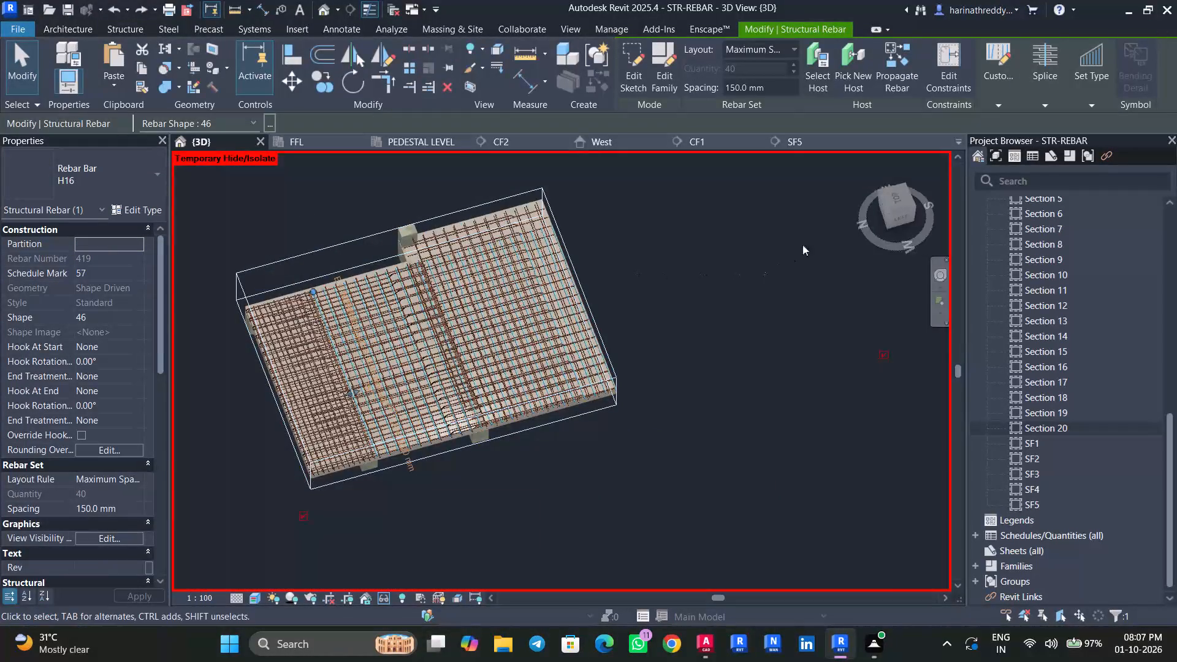
pyautogui.click(894, 200)
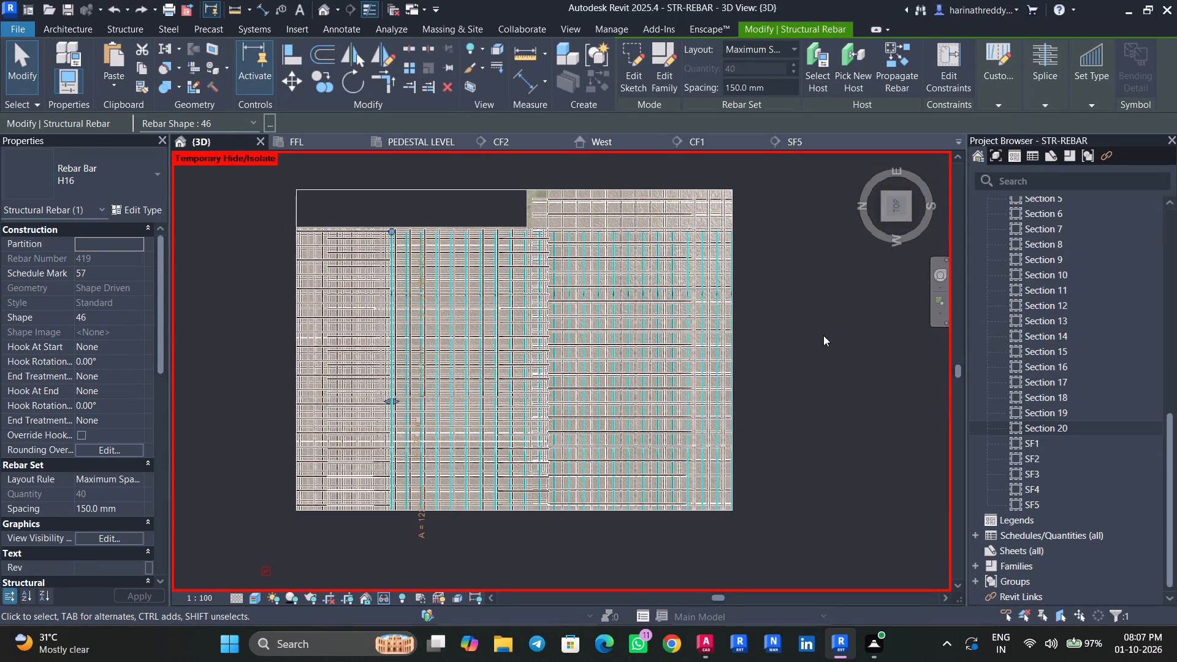
pyautogui.click(502, 189)
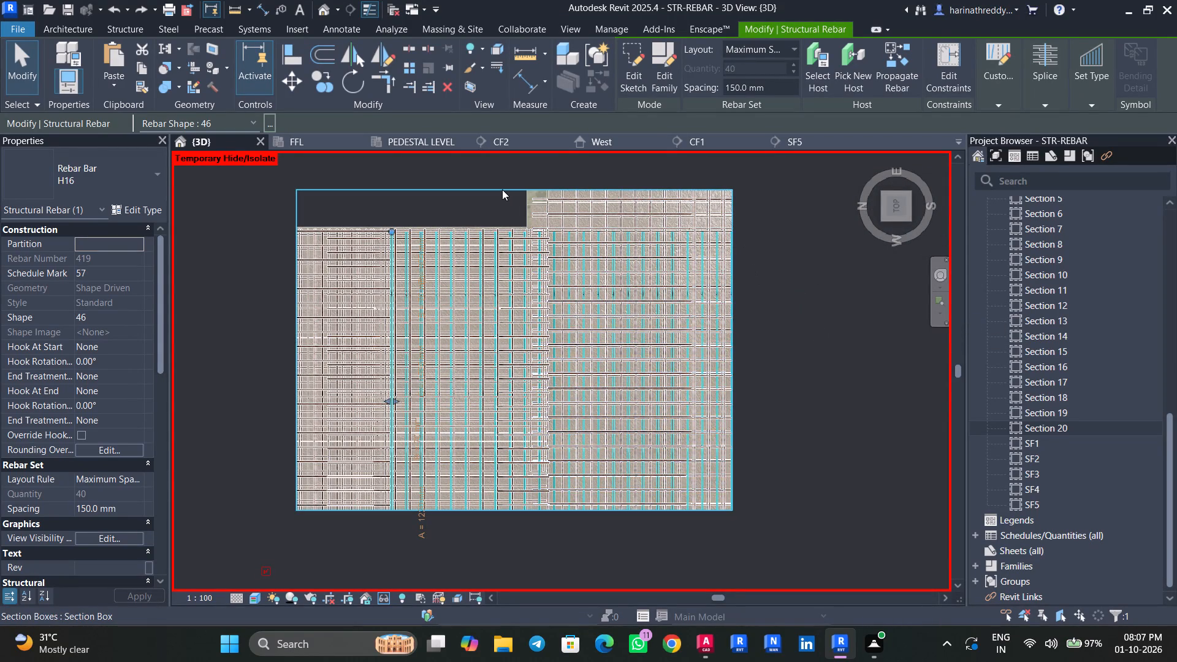
pyautogui.moveTo(736, 349); pyautogui.dragTo(895, 352)
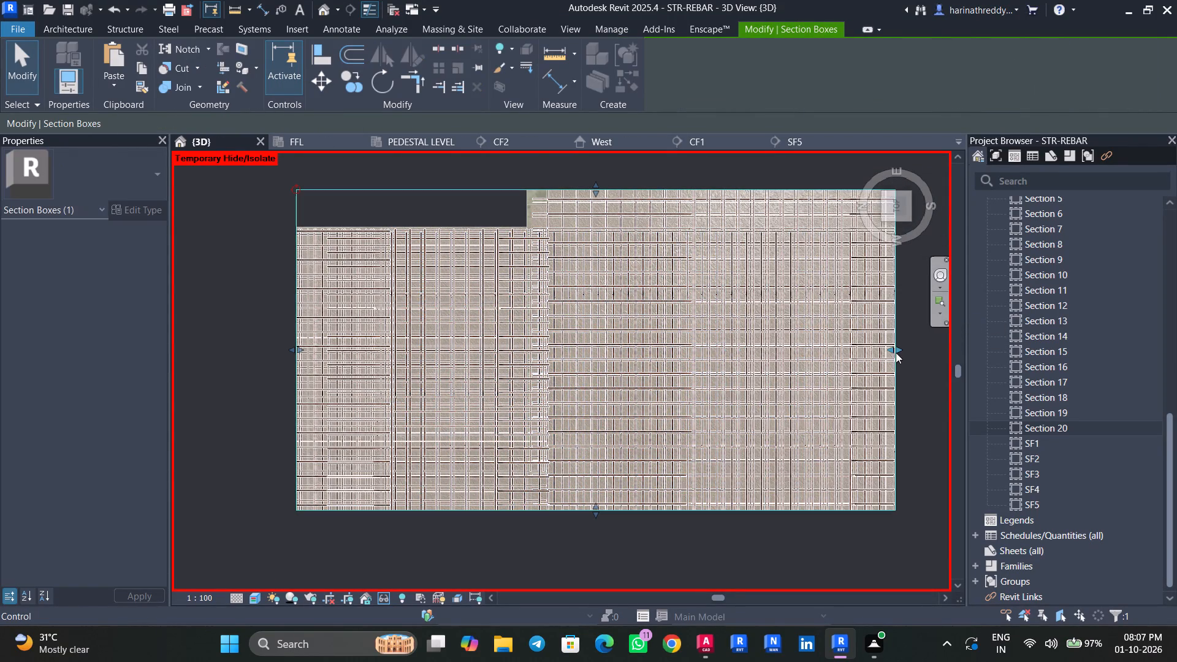
pyautogui.press('Escape')
pyautogui.press('Escape')
pyautogui.click(424, 287)
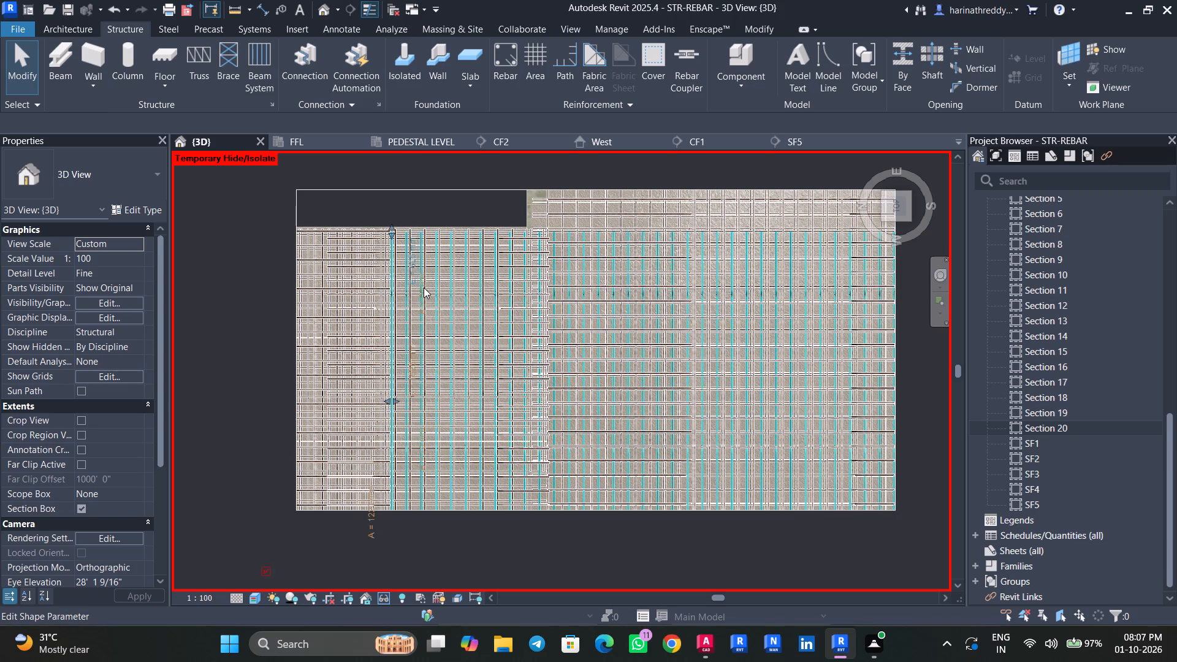
pyautogui.scroll(-3, 771, 379)
pyautogui.moveTo(868, 379); pyautogui.dragTo(661, 386, button='middle')
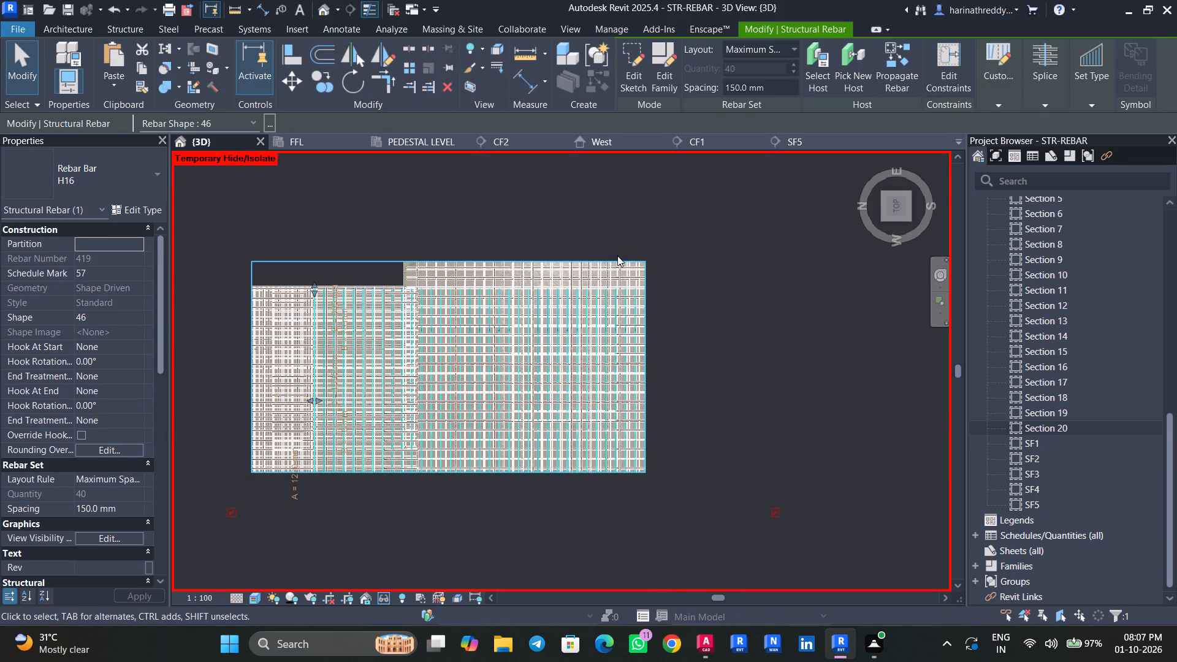
pyautogui.press('Escape')
pyautogui.press('Escape')
pyautogui.click(648, 327)
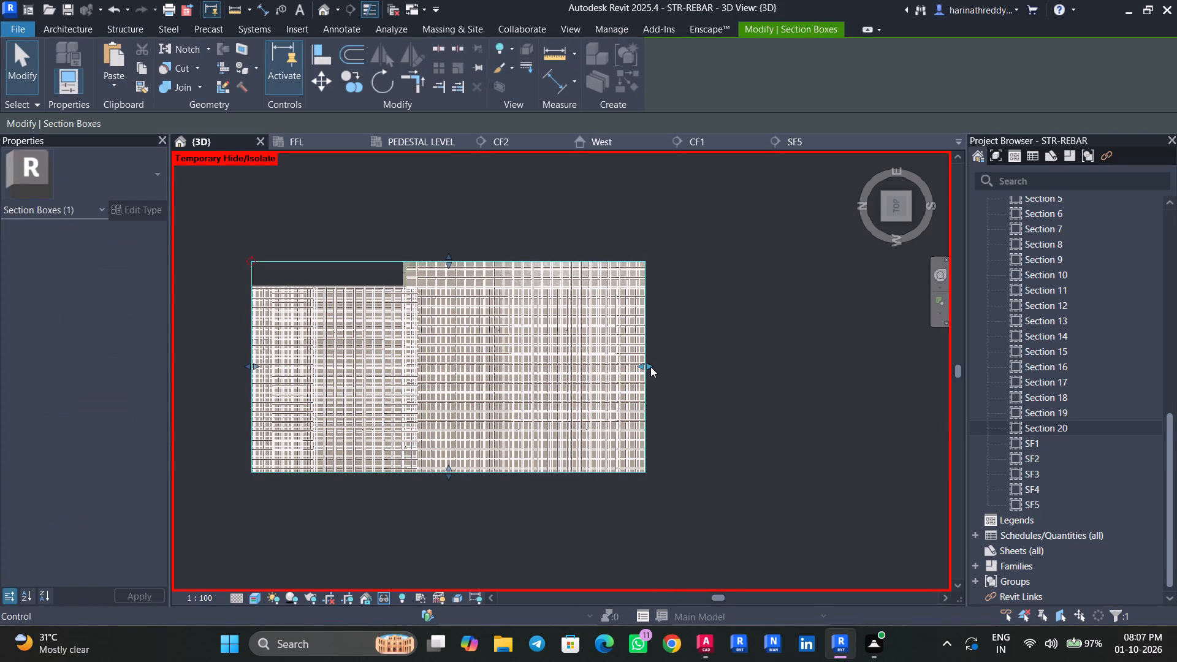
pyautogui.moveTo(650, 362); pyautogui.dragTo(879, 389)
pyautogui.press('Escape')
pyautogui.press('Escape')
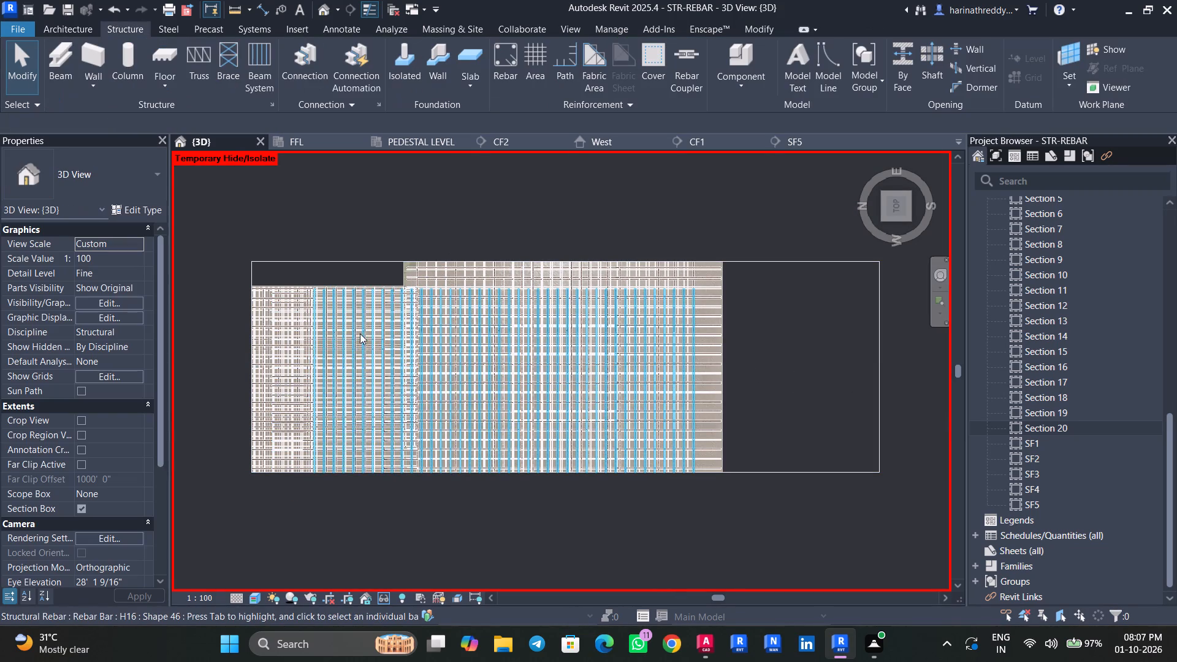
# Pull the southern end of the 40-bar Shape 46 H16 set northward to near the step in the slab edge, leaving 9 bars.
pyautogui.scroll(4, 331, 314)
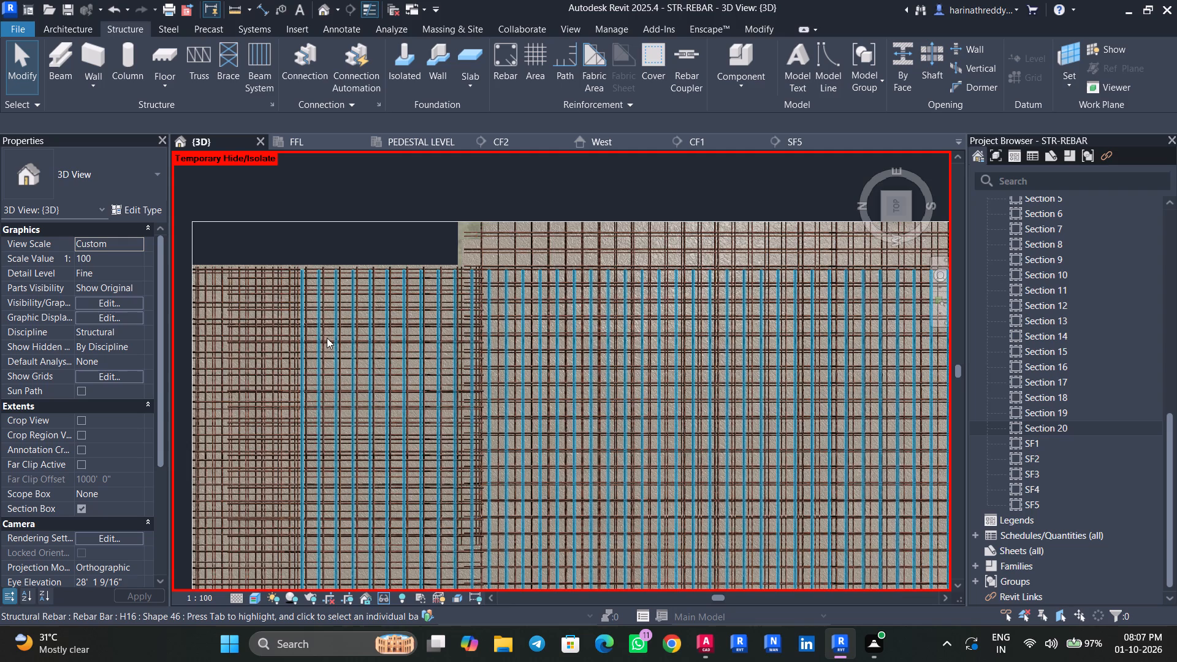
pyautogui.click(327, 337)
pyautogui.keyDown('shift'); pyautogui.moveTo(354, 383); pyautogui.dragTo(373, 322, button='middle'); pyautogui.keyUp('shift')
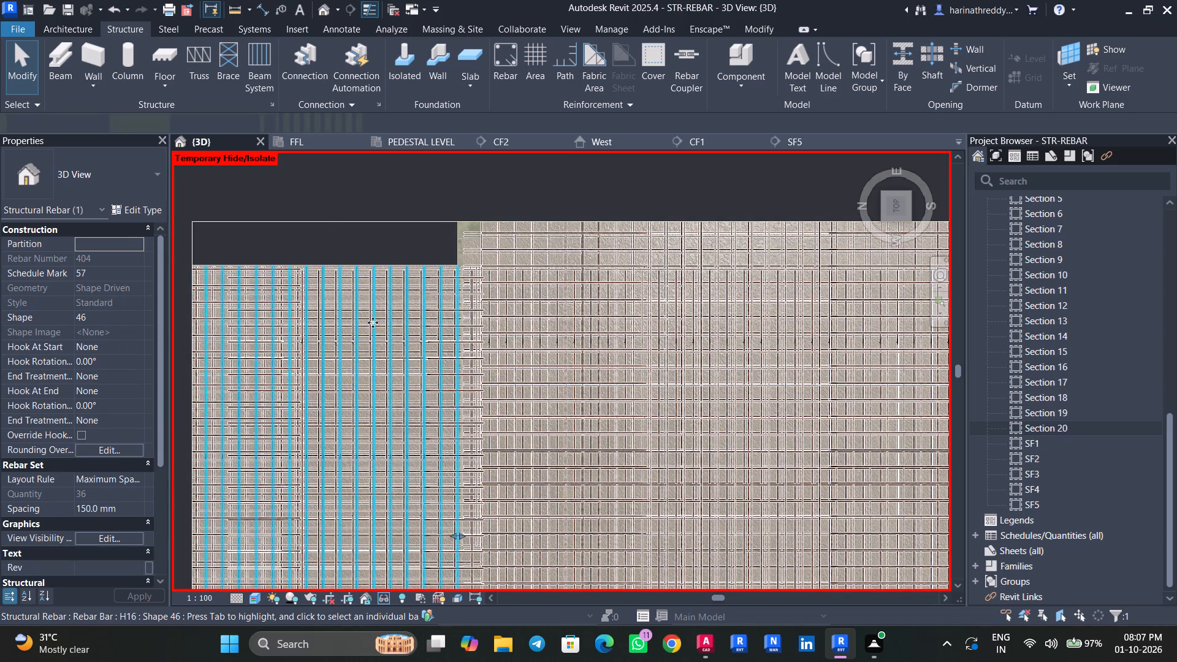
pyautogui.keyDown('shift'); pyautogui.moveTo(373, 322); pyautogui.dragTo(389, 240, button='middle'); pyautogui.keyUp('shift')
pyautogui.scroll(10, 302, 327)
pyautogui.press('Escape')
pyautogui.press('Escape')
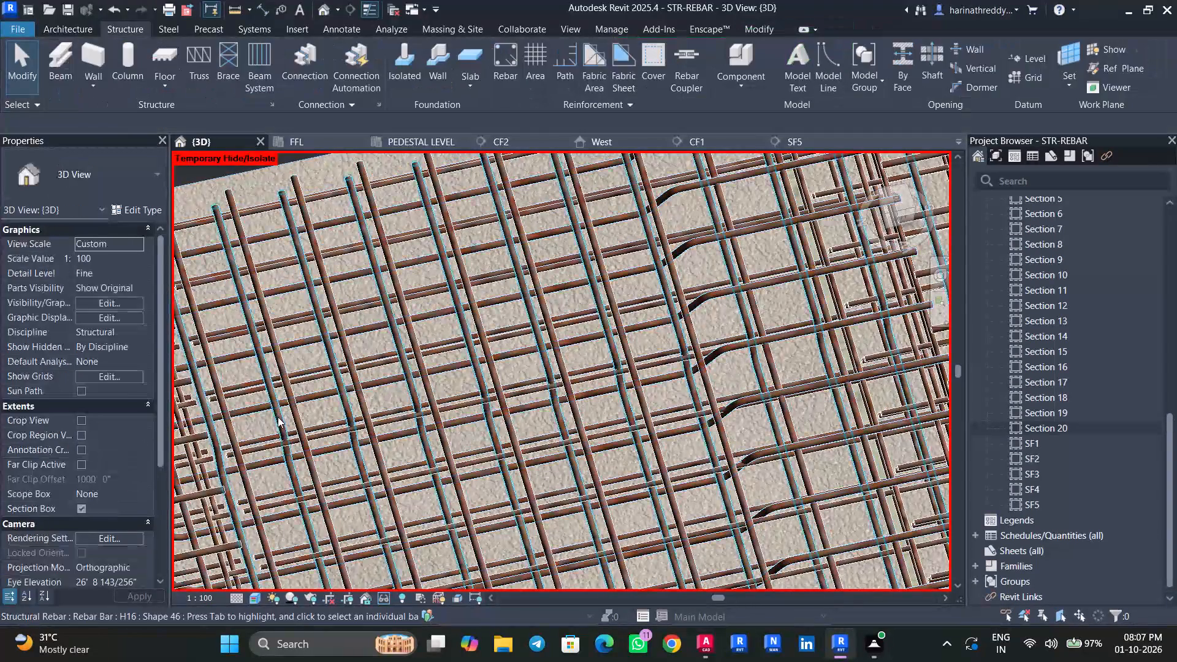
pyautogui.click(278, 417)
pyautogui.scroll(-13, 278, 417)
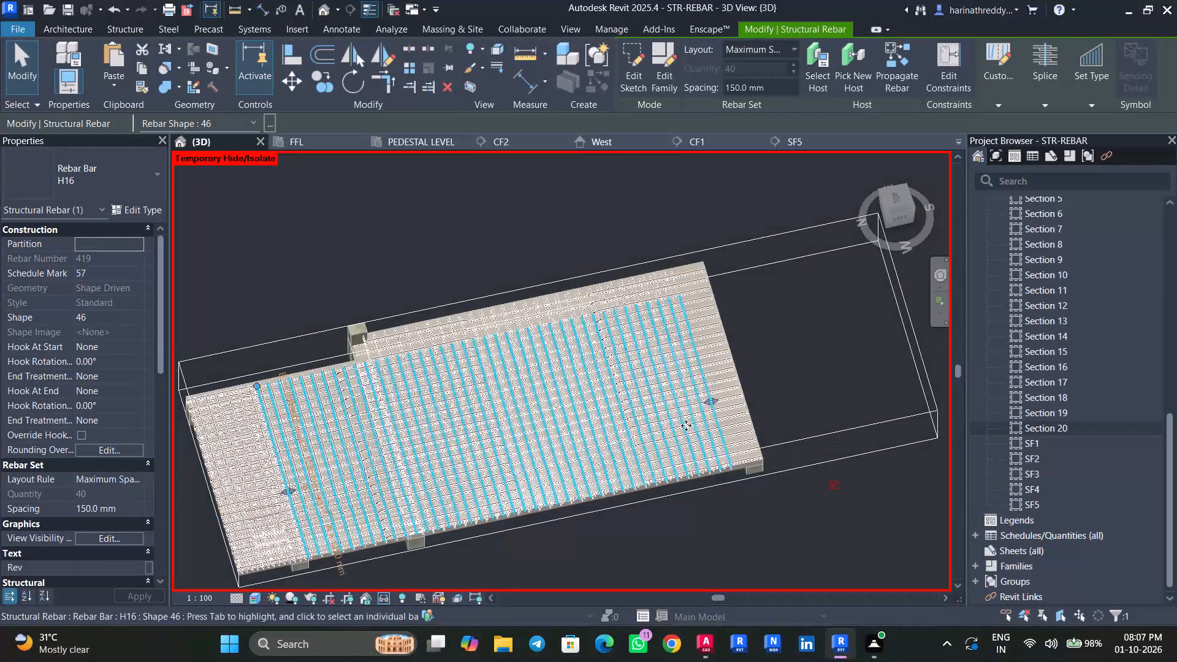
pyautogui.moveTo(706, 402); pyautogui.dragTo(514, 443)
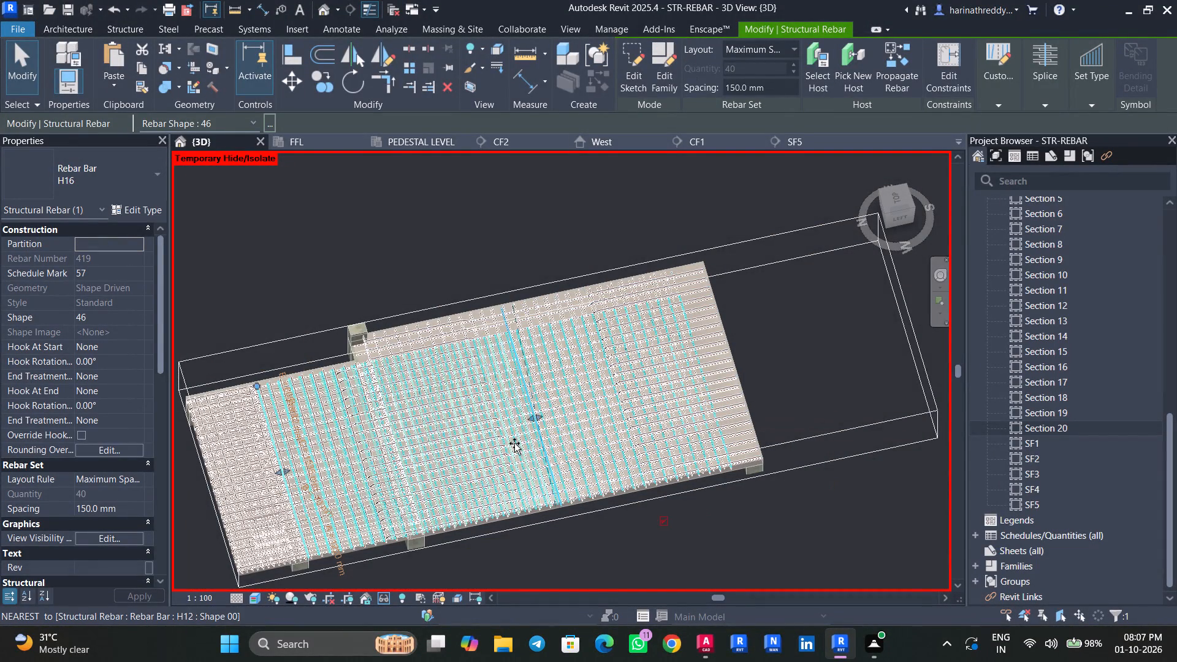
pyautogui.moveTo(514, 443); pyautogui.dragTo(362, 476)
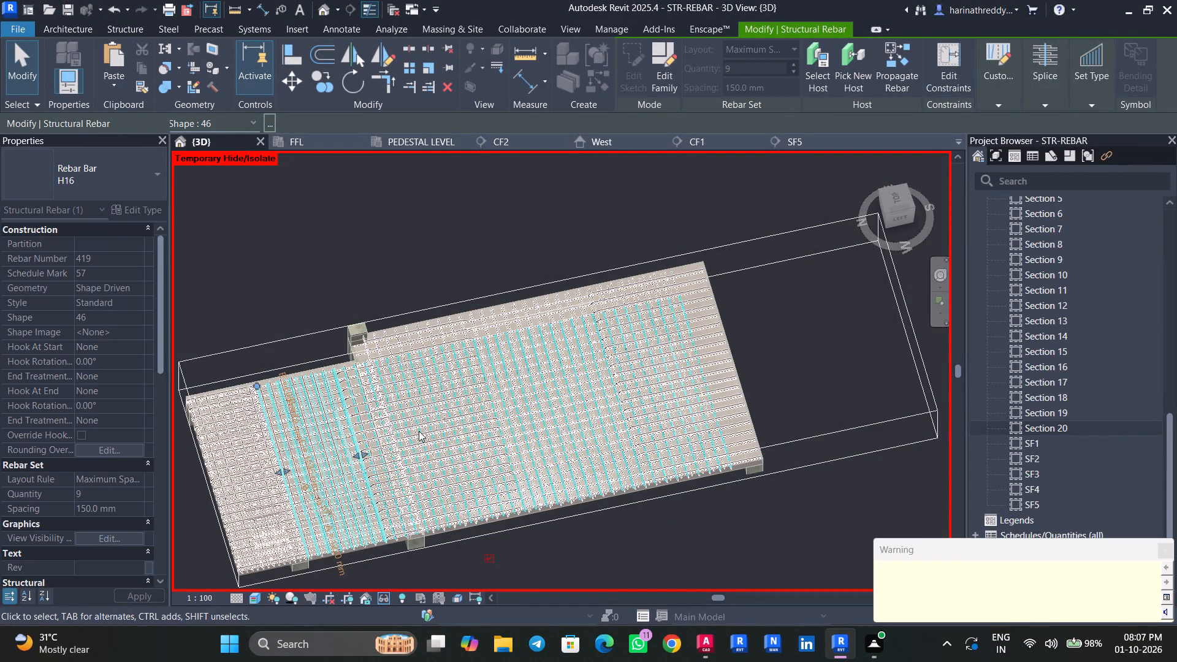
pyautogui.click(1164, 551)
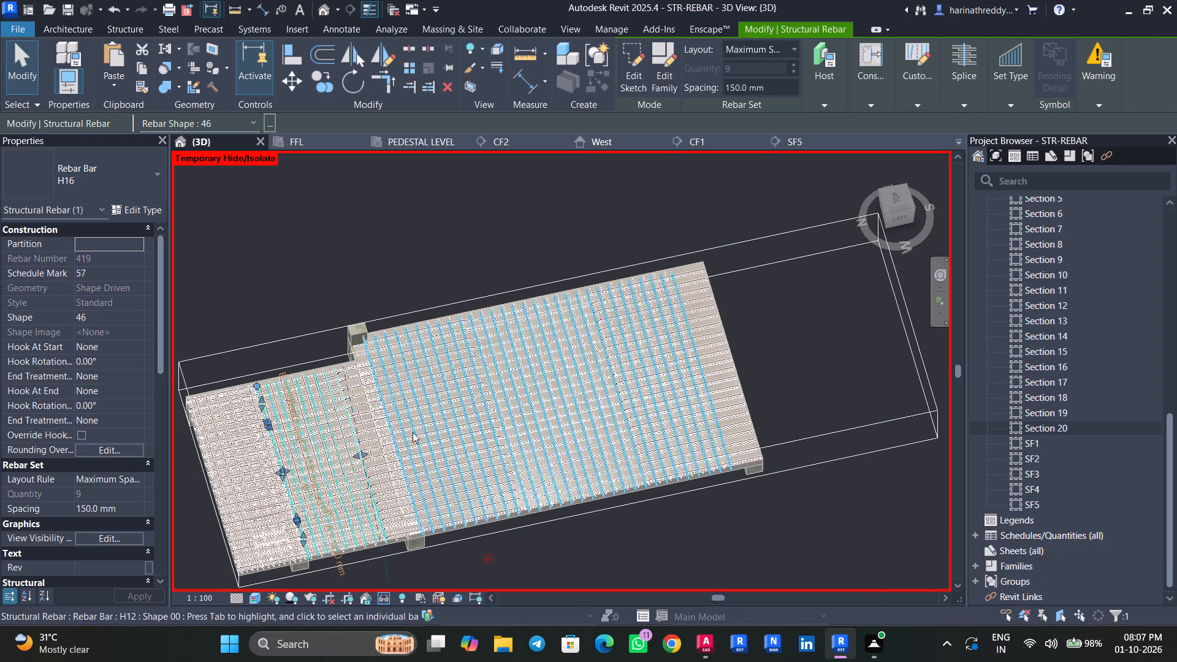
# Examine how the 36-bar Shape 46 H16 set overlaps the shortened 9-bar set near the step in the slab edge.
pyautogui.scroll(4, 364, 429)
pyautogui.keyDown('shift'); pyautogui.moveTo(417, 405); pyautogui.dragTo(407, 544, button='middle'); pyautogui.keyUp('shift')
pyautogui.keyDown('shift'); pyautogui.moveTo(414, 517); pyautogui.dragTo(424, 482, button='middle'); pyautogui.keyUp('shift')
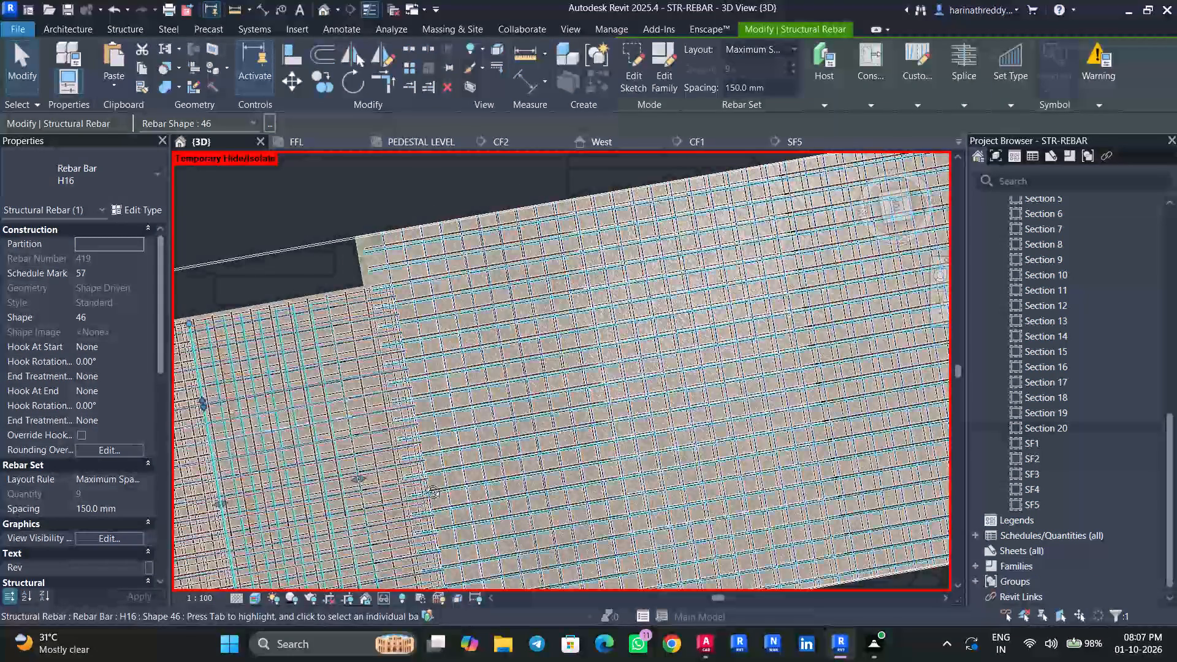
pyautogui.keyDown('shift'); pyautogui.moveTo(424, 482); pyautogui.dragTo(484, 285, button='middle'); pyautogui.keyUp('shift')
pyautogui.press('Escape')
pyautogui.press('Escape')
pyautogui.scroll(1, 257, 442)
pyautogui.scroll(-1, 257, 443)
pyautogui.scroll(9, 257, 443)
pyautogui.moveTo(267, 468); pyautogui.dragTo(445, 405, button='middle')
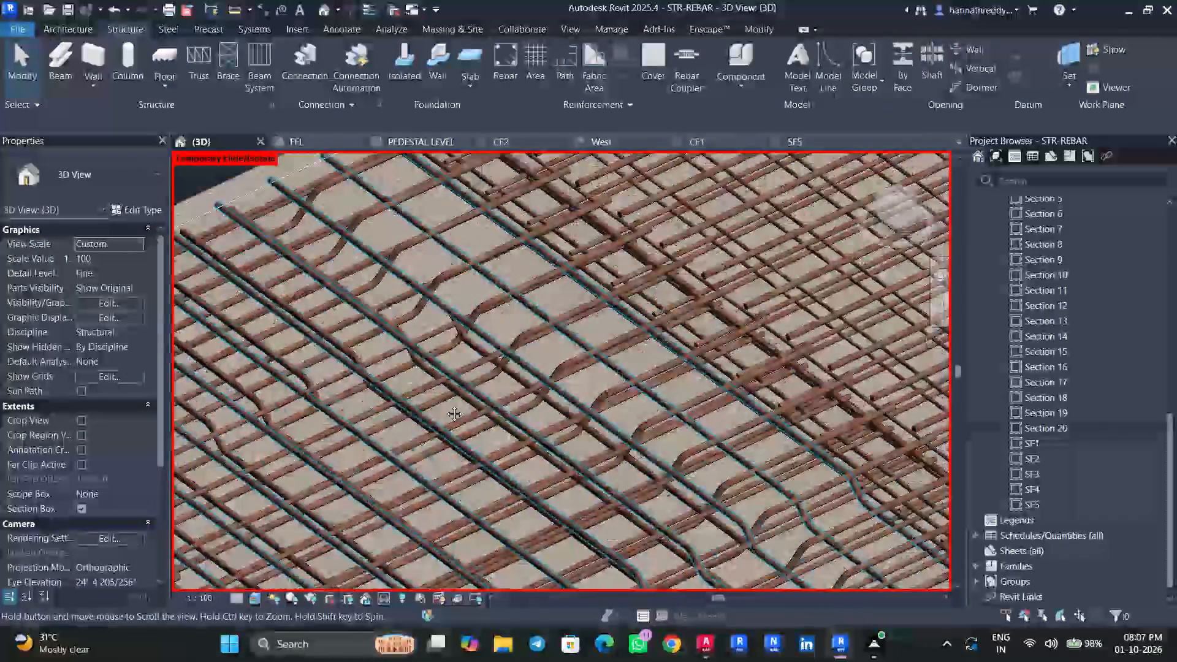
pyautogui.moveTo(445, 405); pyautogui.dragTo(481, 379, button='middle')
pyautogui.click(473, 386)
pyautogui.scroll(-3, 480, 425)
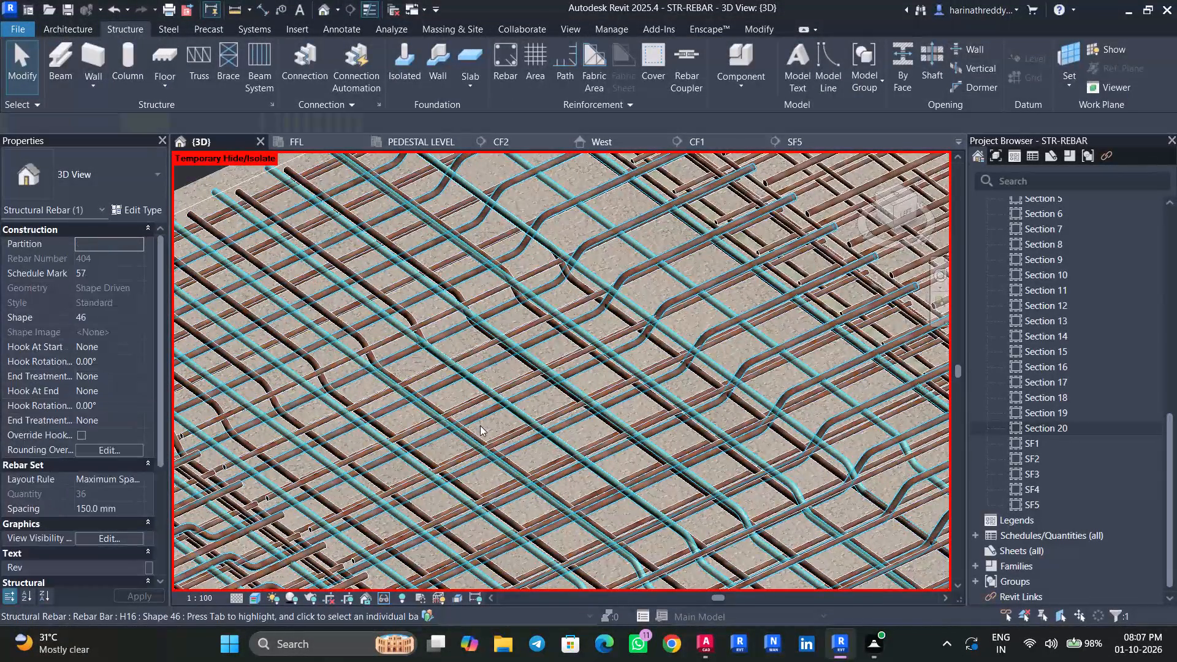
pyautogui.keyDown('shift'); pyautogui.moveTo(489, 457); pyautogui.dragTo(627, 425, button='middle'); pyautogui.keyUp('shift')
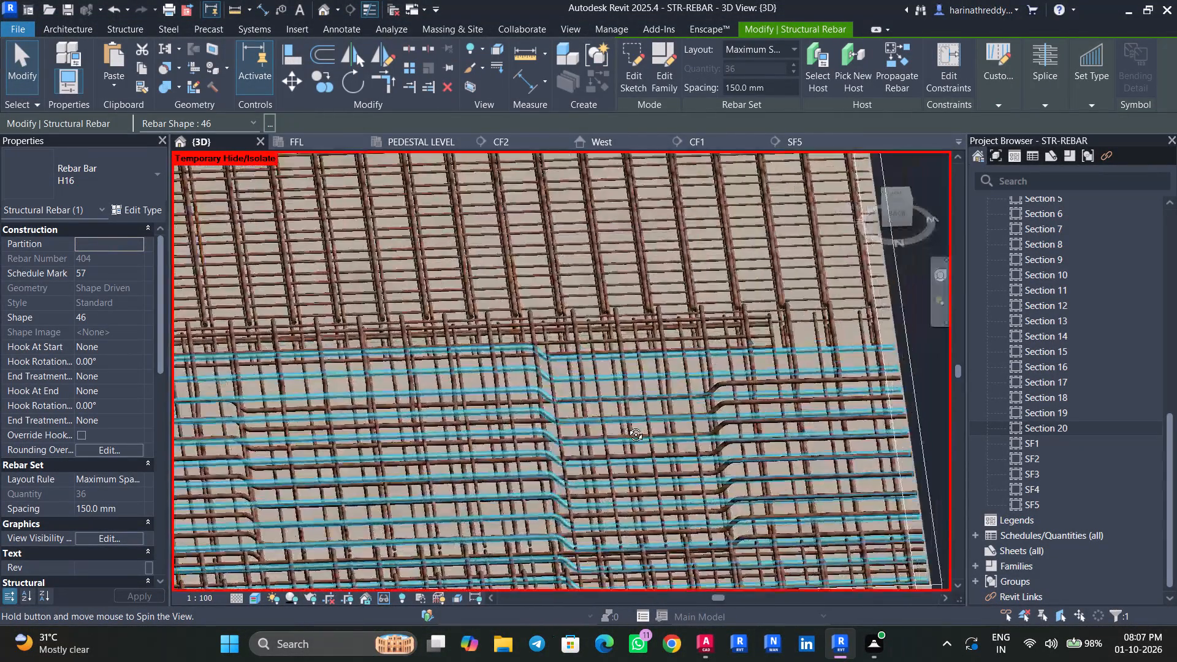
pyautogui.keyDown('shift'); pyautogui.moveTo(627, 425); pyautogui.dragTo(581, 457, button='middle'); pyautogui.keyUp('shift')
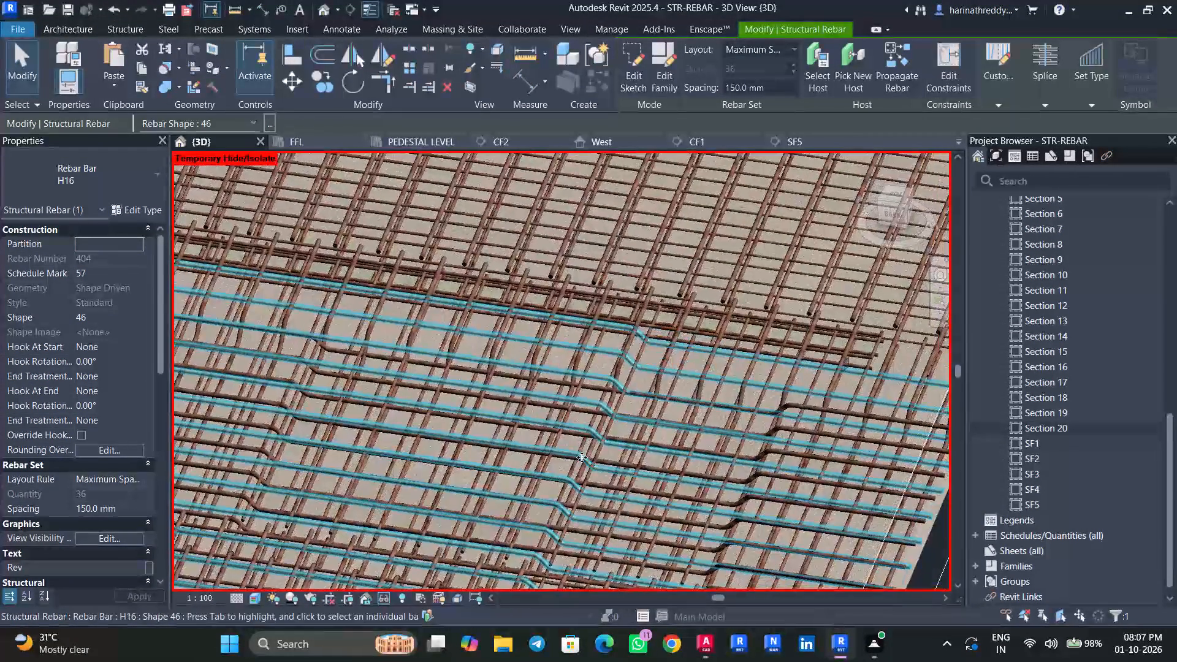
pyautogui.scroll(-3, 582, 457)
pyautogui.press('Escape')
pyautogui.press('Escape')
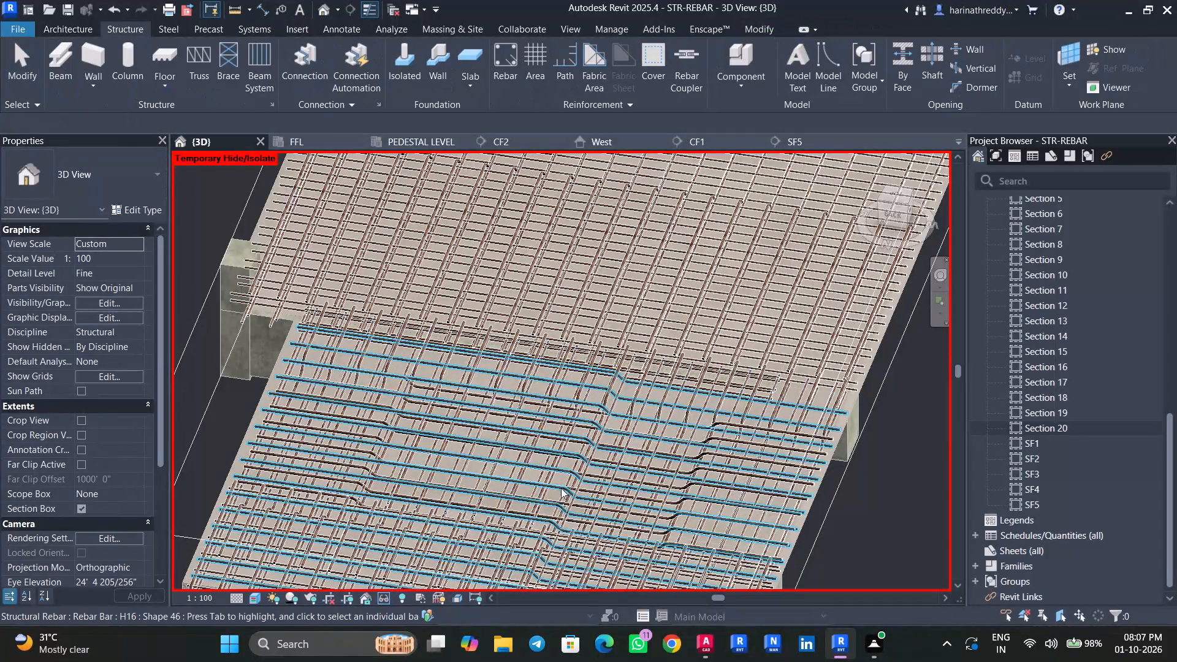
# Delete the overlapping 36-bar Shape 46 H16 set near the step in the slab edge.
pyautogui.click(562, 485)
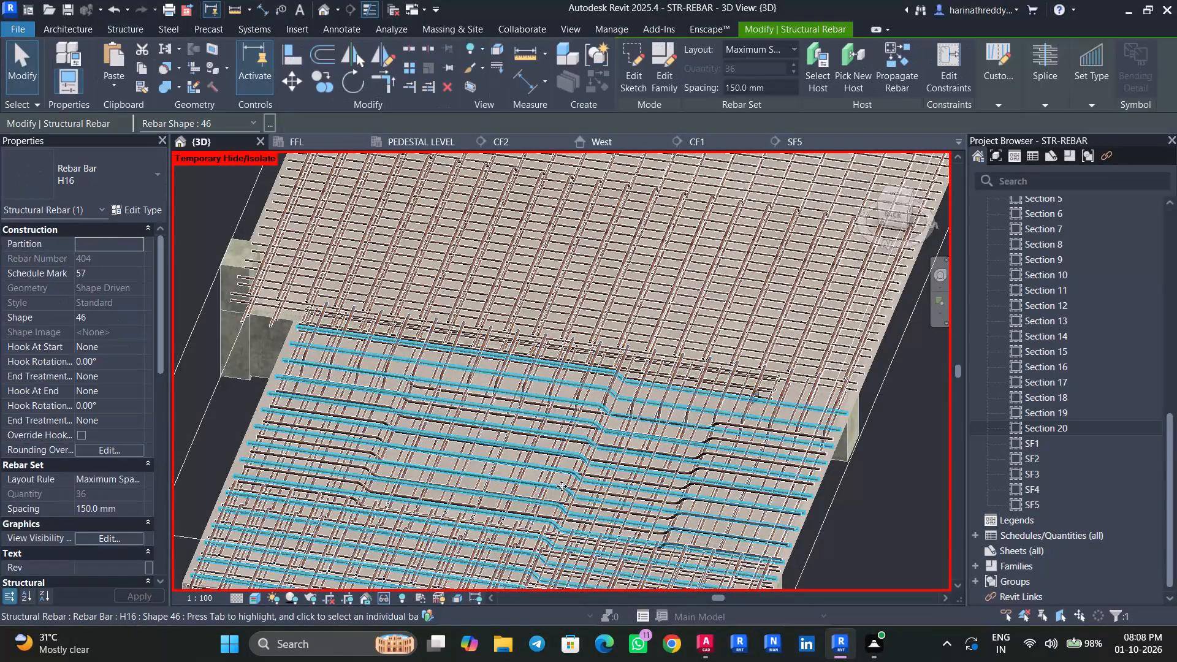
pyautogui.keyDown('shift'); pyautogui.moveTo(562, 486); pyautogui.dragTo(642, 481, button='middle'); pyautogui.keyUp('shift')
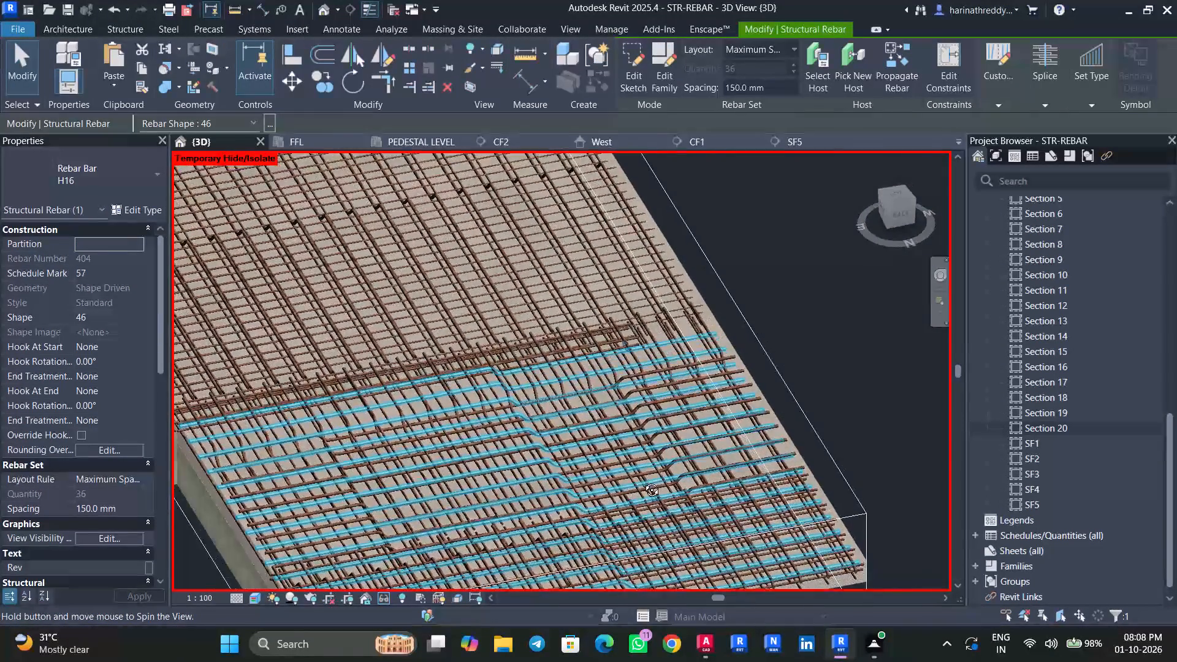
pyautogui.keyDown('shift'); pyautogui.moveTo(642, 481); pyautogui.dragTo(623, 569, button='middle'); pyautogui.keyUp('shift')
pyautogui.scroll(2, 317, 434)
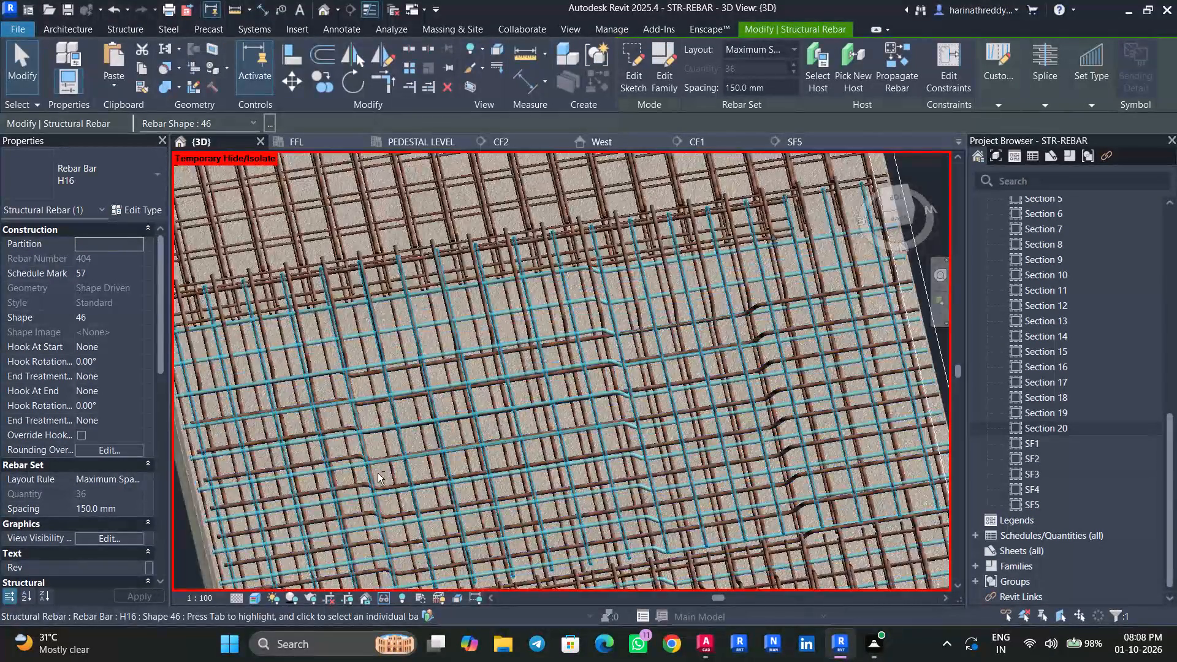
pyautogui.keyDown('shift'); pyautogui.scroll(1, 378, 473); pyautogui.keyUp('shift')
pyautogui.keyDown('shift'); pyautogui.moveTo(378, 473); pyautogui.dragTo(368, 329, button='middle'); pyautogui.keyUp('shift')
pyautogui.keyDown('shift'); pyautogui.moveTo(688, 513); pyautogui.dragTo(659, 458, button='middle'); pyautogui.keyUp('shift')
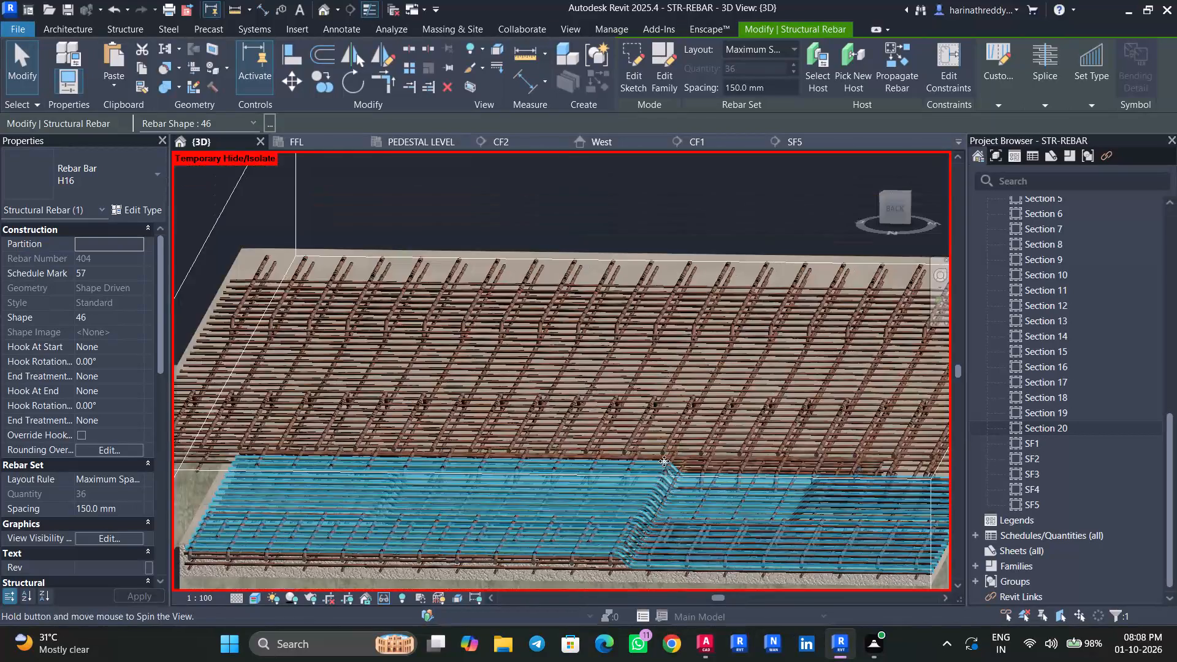
pyautogui.keyDown('shift'); pyautogui.moveTo(698, 500); pyautogui.dragTo(555, 577, button='middle'); pyautogui.keyUp('shift')
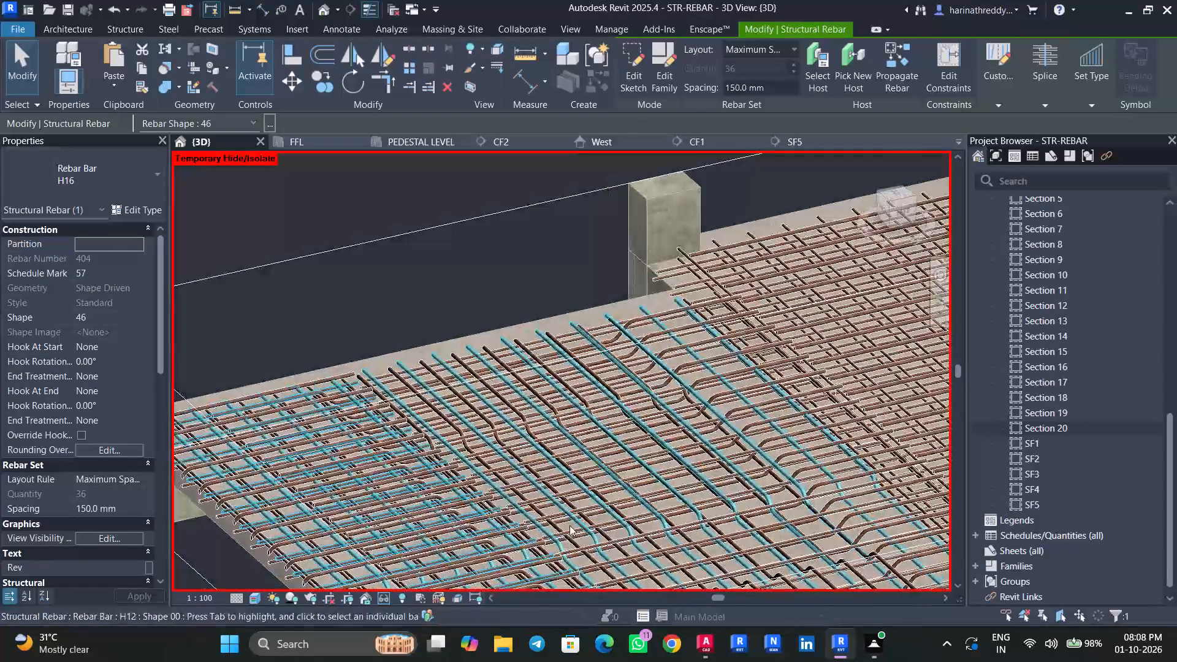
pyautogui.press('Delete')
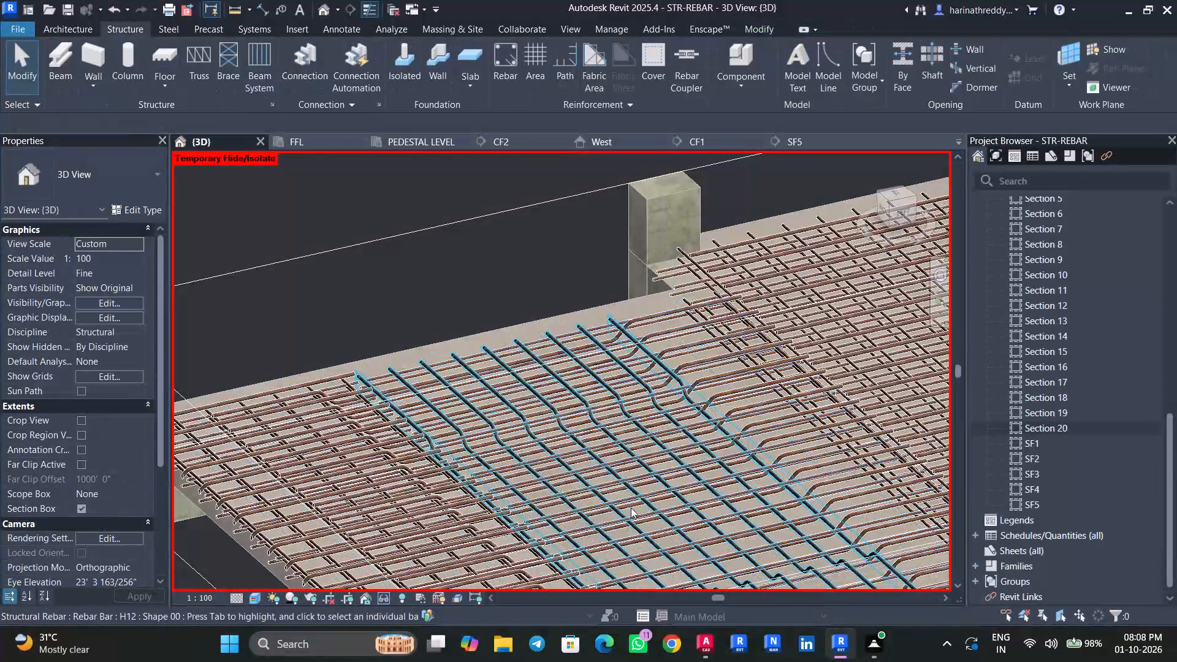
# Save the reinforcement model after checking the remaining bars around the slab step.
pyautogui.keyDown('shift'); pyautogui.moveTo(668, 524); pyautogui.dragTo(895, 493, button='middle'); pyautogui.keyUp('shift')
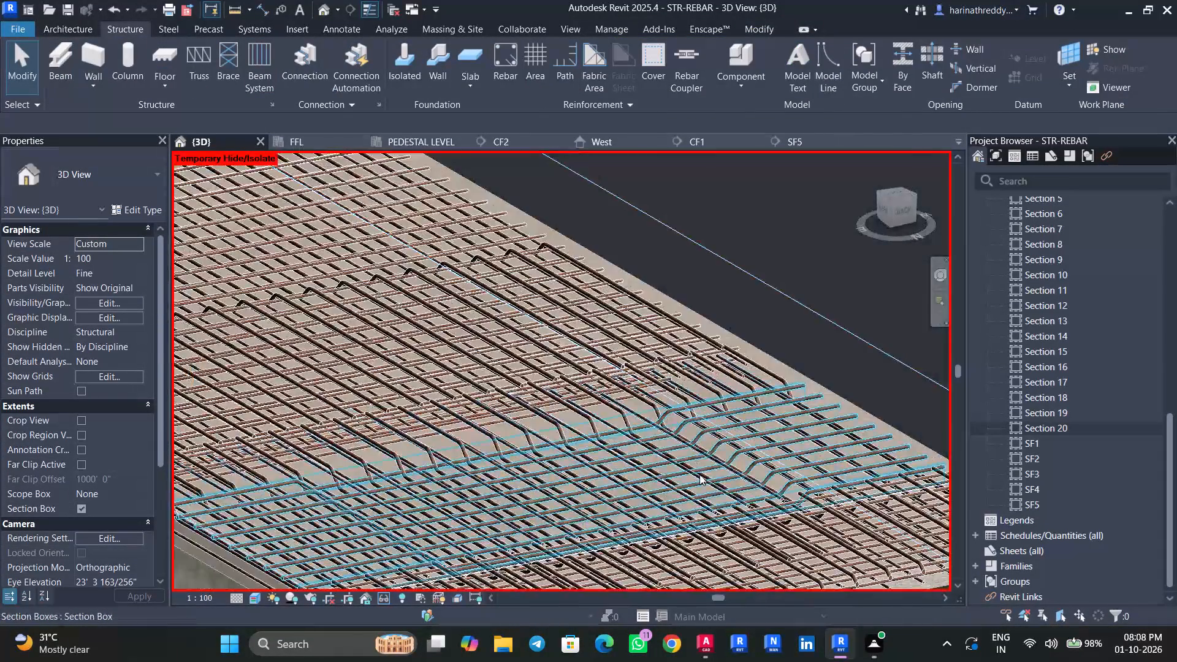
pyautogui.scroll(4, 661, 470)
pyautogui.scroll(-10, 661, 470)
pyautogui.hotkey('ctrl', 's')
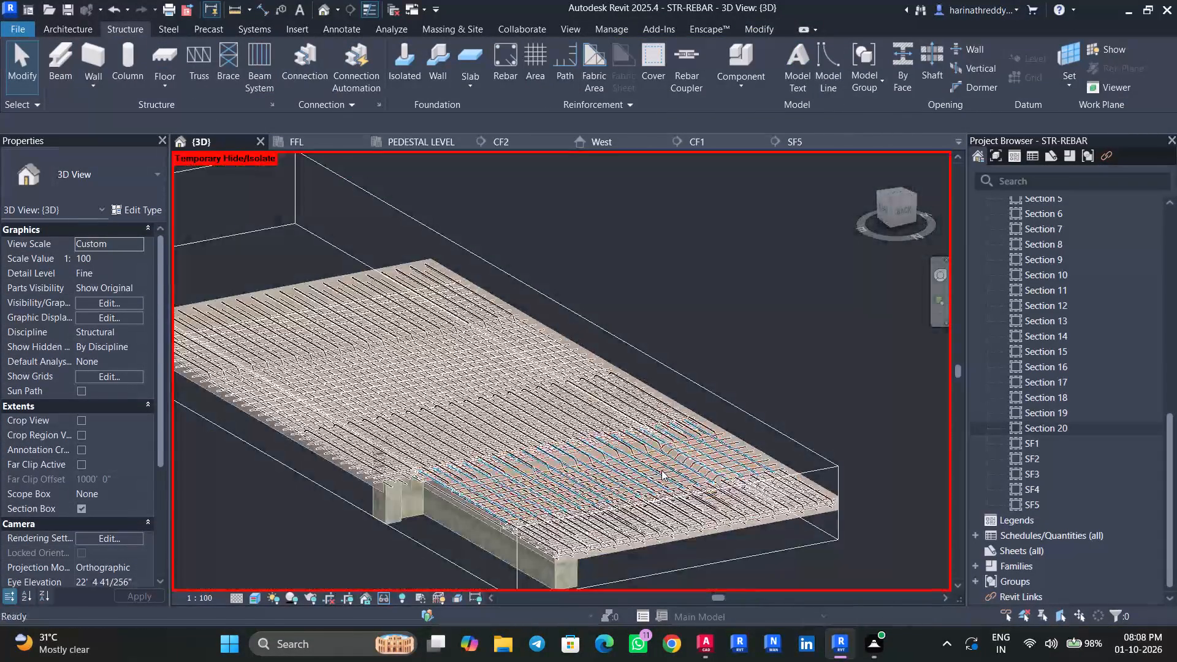
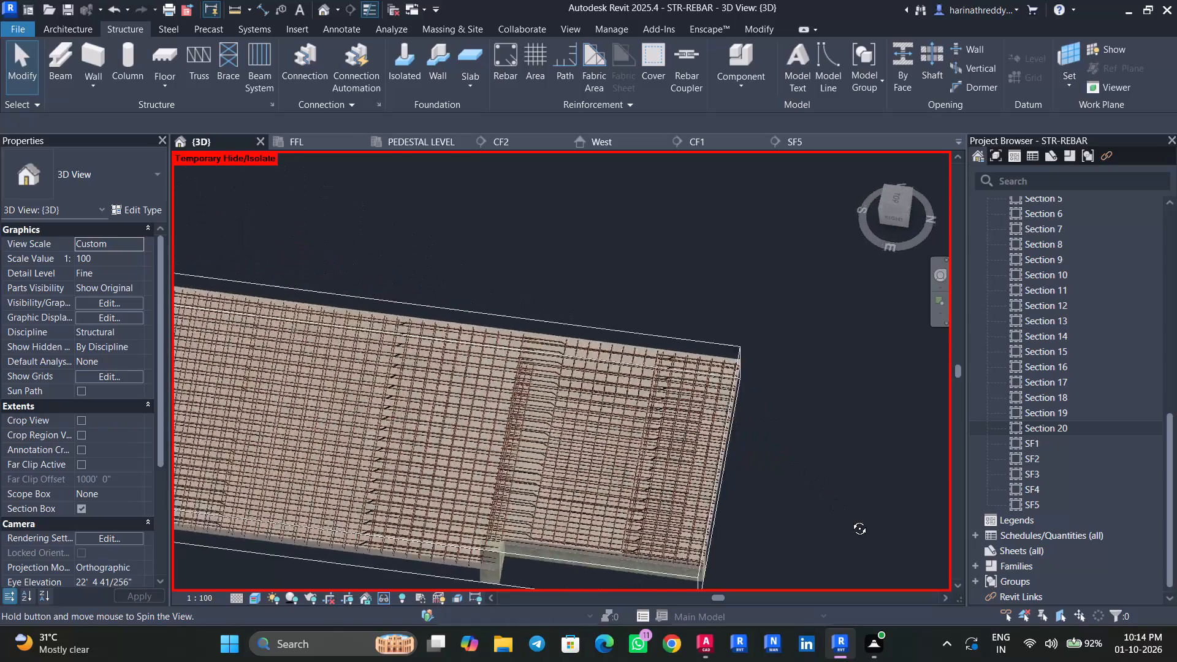
# Examine the isolated slab's reinforcement and the supporting beam B13 along its edge.
pyautogui.moveTo(800, 489); pyautogui.dragTo(975, 470, button='middle')
pyautogui.keyDown('shift'); pyautogui.moveTo(734, 568); pyautogui.dragTo(751, 428, button='middle'); pyautogui.keyUp('shift')
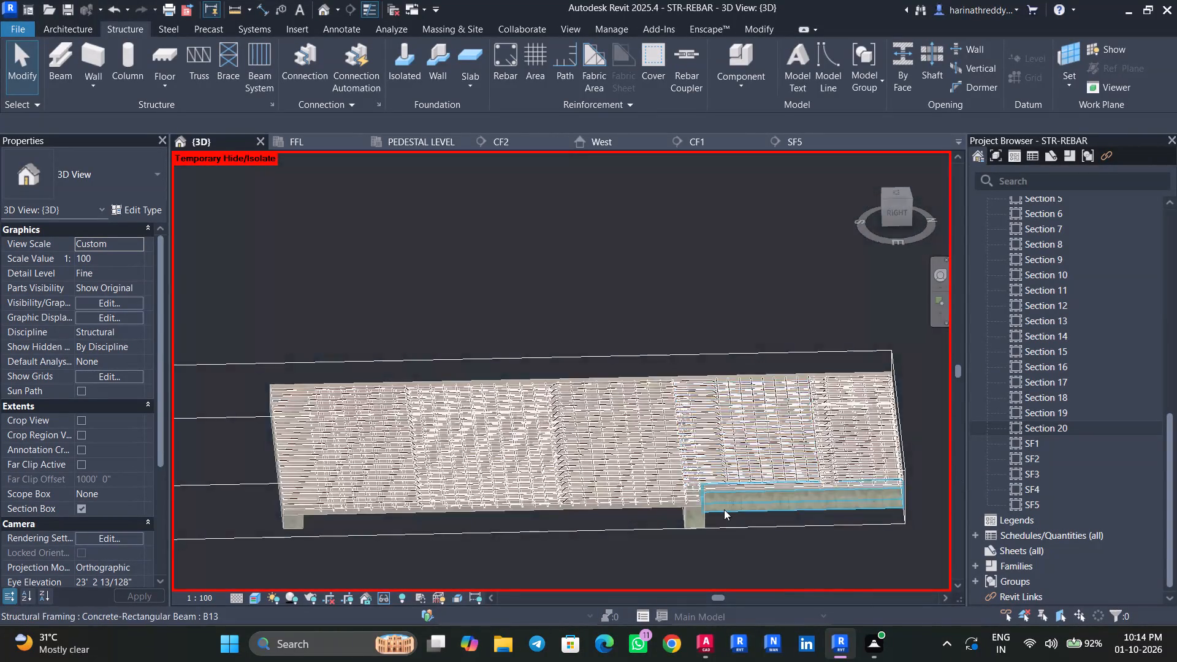
pyautogui.scroll(4, 724, 509)
pyautogui.keyDown('shift'); pyautogui.moveTo(560, 514); pyautogui.dragTo(584, 481, button='middle'); pyautogui.keyUp('shift')
pyautogui.click(587, 481)
pyautogui.moveTo(598, 495); pyautogui.dragTo(823, 525, button='middle')
pyautogui.moveTo(806, 534); pyautogui.dragTo(351, 561, button='middle')
pyautogui.press('Escape')
pyautogui.press('Escape')
pyautogui.click(734, 533)
pyautogui.keyDown('shift'); pyautogui.scroll(1, 726, 544); pyautogui.keyUp('shift')
pyautogui.keyDown('shift'); pyautogui.moveTo(723, 546); pyautogui.dragTo(652, 602, button='middle'); pyautogui.keyUp('shift')
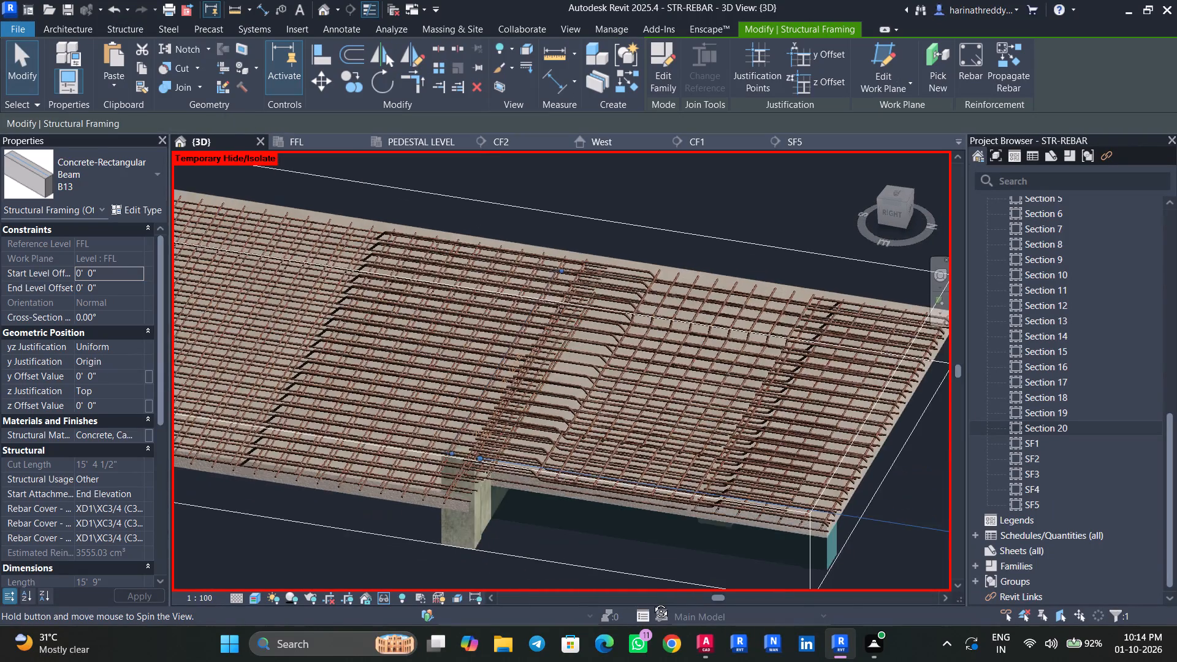
pyautogui.keyDown('shift'); pyautogui.moveTo(652, 602); pyautogui.dragTo(669, 626, button='middle'); pyautogui.keyUp('shift')
pyautogui.keyDown('shift'); pyautogui.scroll(1, 668, 626); pyautogui.keyUp('shift')
pyautogui.press('Escape')
pyautogui.scroll(4, 451, 392)
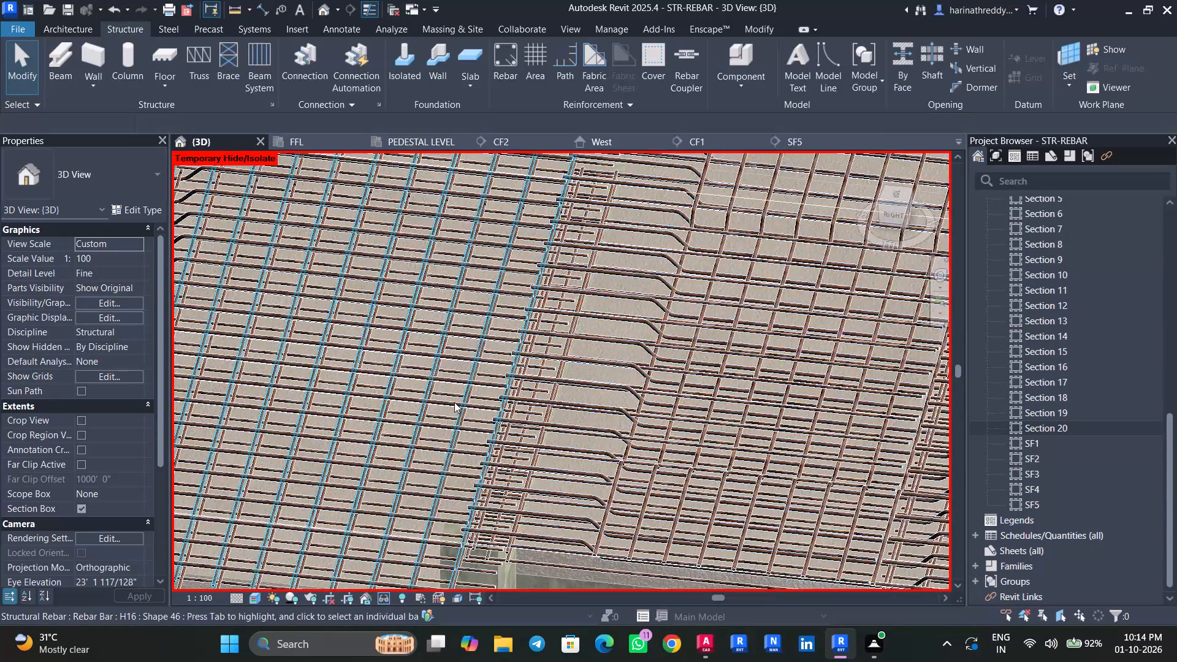
# Select the H12 straight rebar set in the slab and examine its extent and where its bars end over the beam.
pyautogui.click(454, 402)
pyautogui.scroll(-4, 454, 402)
pyautogui.moveTo(454, 402); pyautogui.dragTo(980, 472, button='middle')
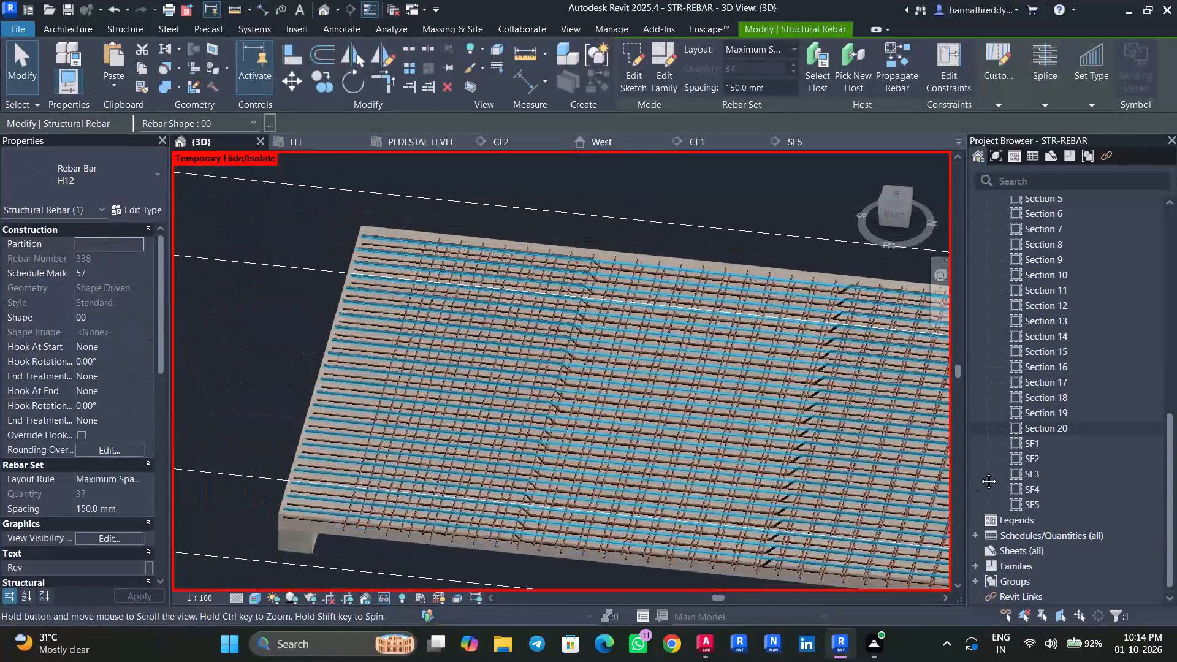
pyautogui.moveTo(980, 472); pyautogui.dragTo(723, 398, button='middle')
pyautogui.keyDown('shift'); pyautogui.moveTo(719, 427); pyautogui.dragTo(737, 577, button='middle'); pyautogui.keyUp('shift')
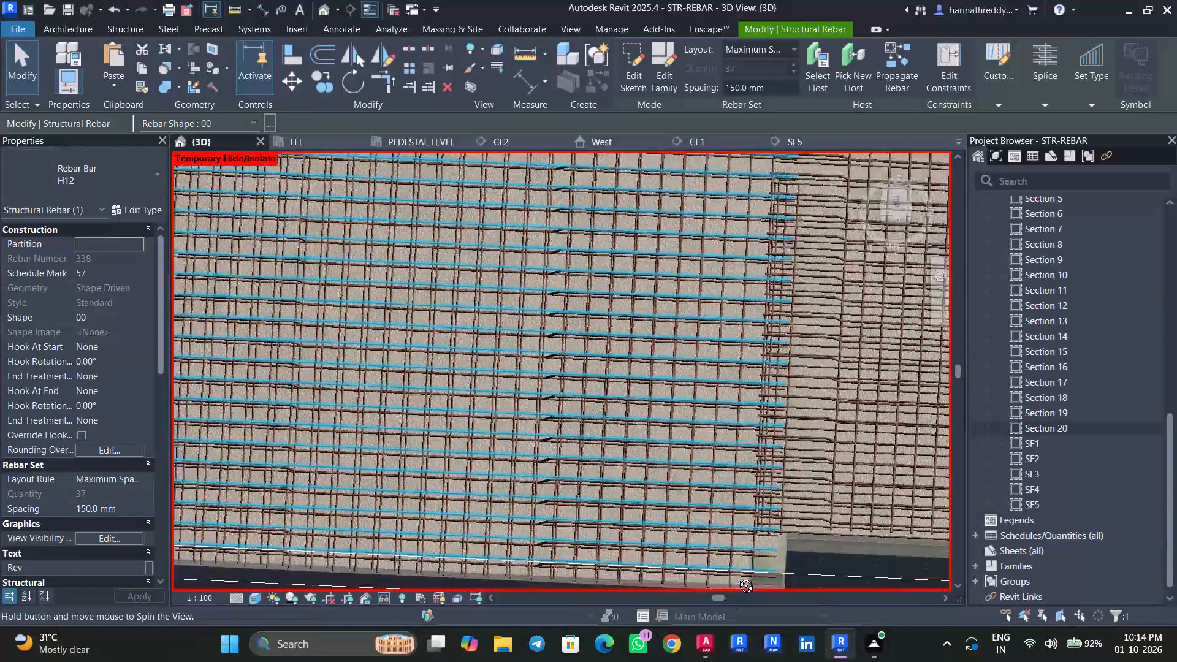
pyautogui.keyDown('shift'); pyautogui.moveTo(737, 577); pyautogui.dragTo(742, 567, button='middle'); pyautogui.keyUp('shift')
pyautogui.moveTo(728, 397); pyautogui.dragTo(712, 533, button='middle')
pyautogui.scroll(1, 712, 533)
pyautogui.scroll(3, 760, 226)
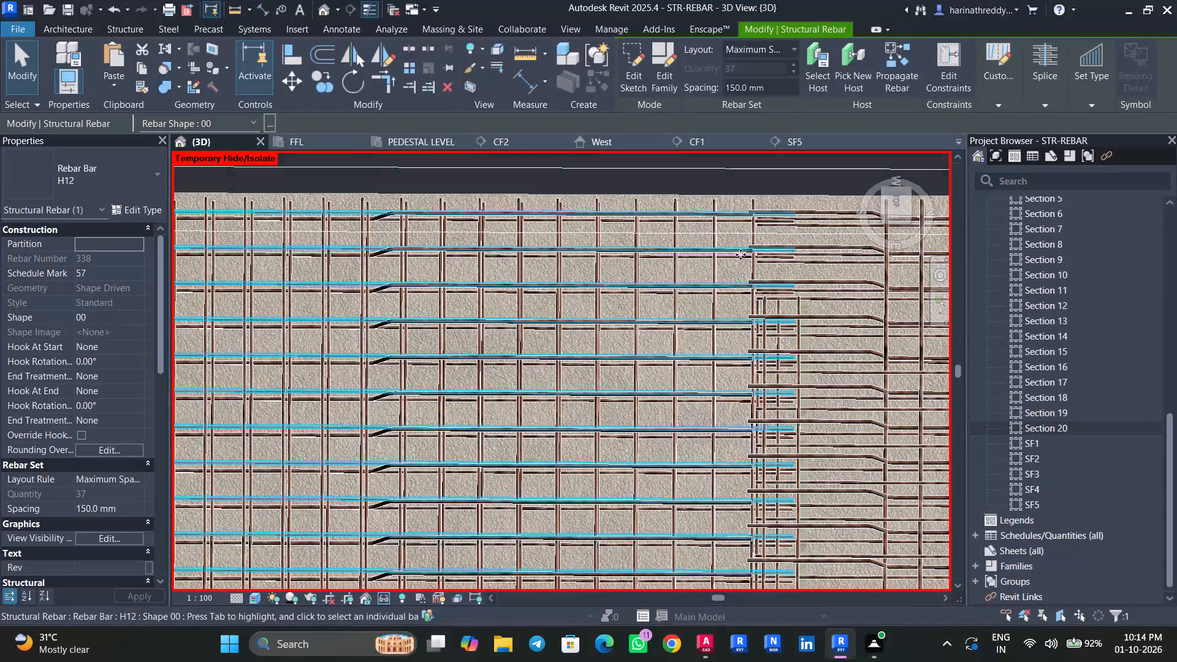
pyautogui.press('Escape')
pyautogui.press('Escape')
# Select the H16 Shape 46 rebar set in the adjoining bay and examine its layout from the top.
pyautogui.scroll(1, 547, 264)
pyautogui.scroll(-4, 547, 264)
pyautogui.click(731, 305)
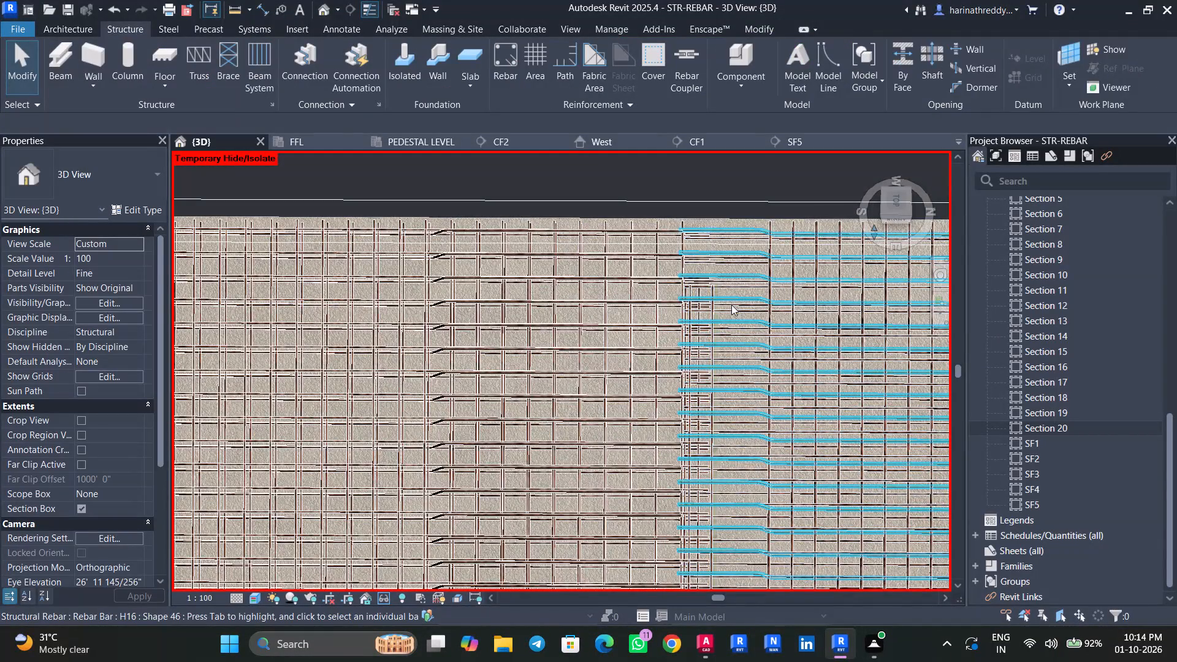
pyautogui.scroll(1, 731, 316)
pyautogui.moveTo(731, 316); pyautogui.dragTo(606, 280, button='middle')
pyautogui.keyDown('shift'); pyautogui.moveTo(605, 279); pyautogui.dragTo(585, 444, button='middle'); pyautogui.keyUp('shift')
pyautogui.scroll(-3, 603, 396)
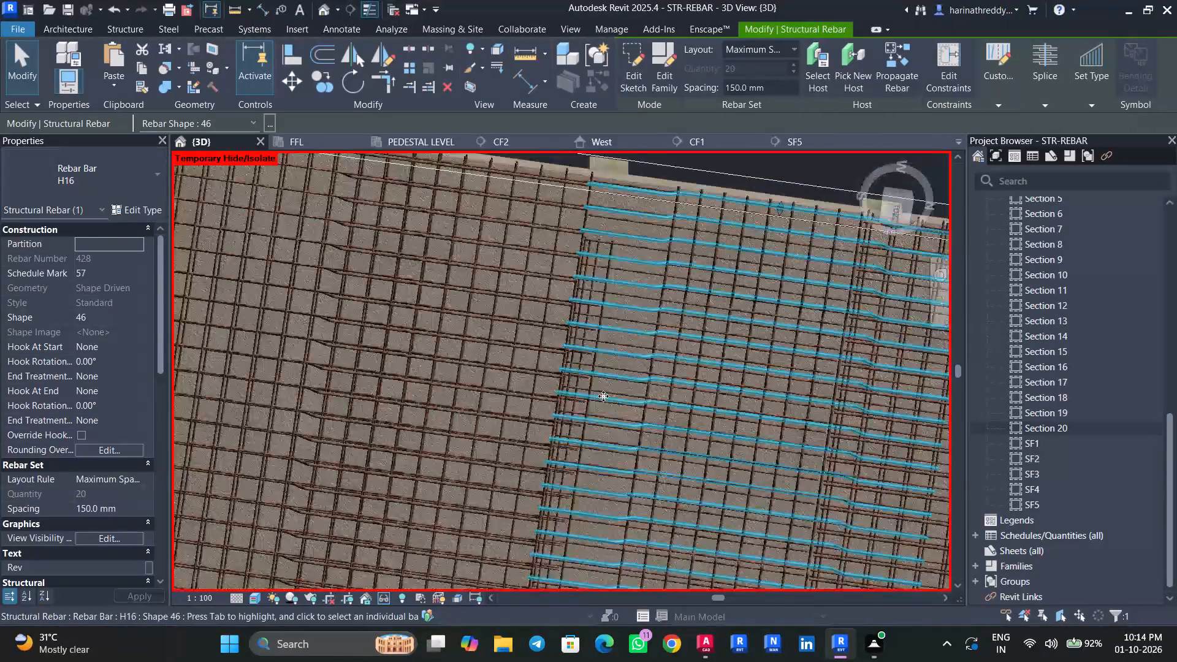
pyautogui.click(897, 205)
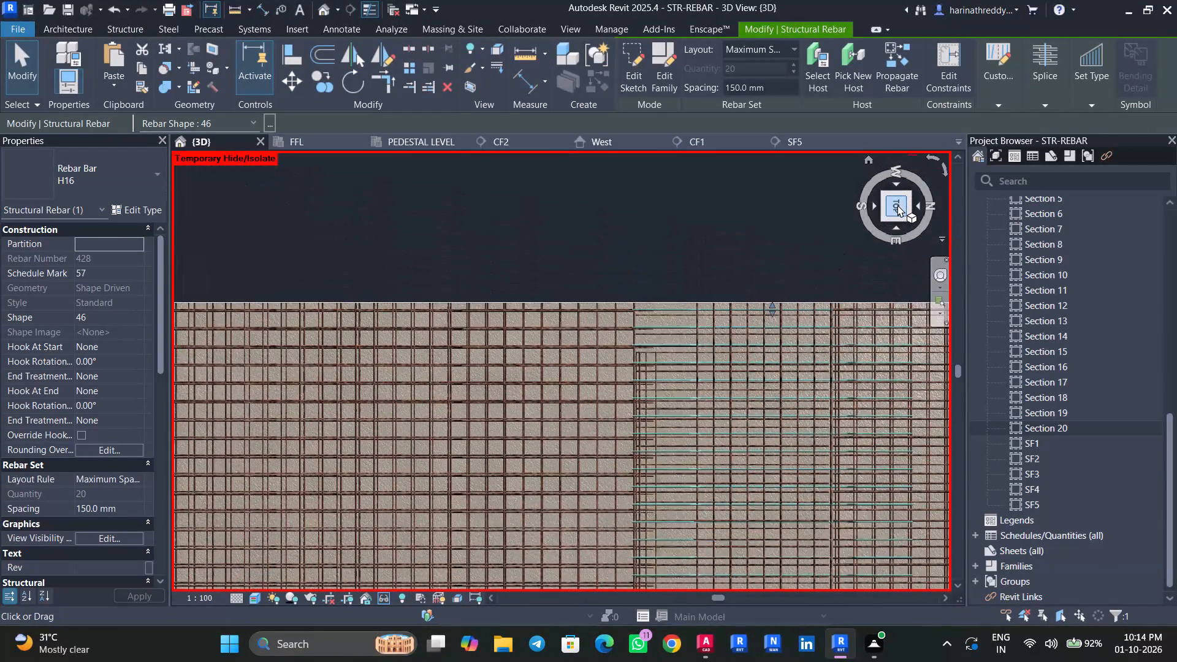
pyautogui.scroll(6, 615, 215)
pyautogui.moveTo(645, 188); pyautogui.dragTo(685, 363, button='middle')
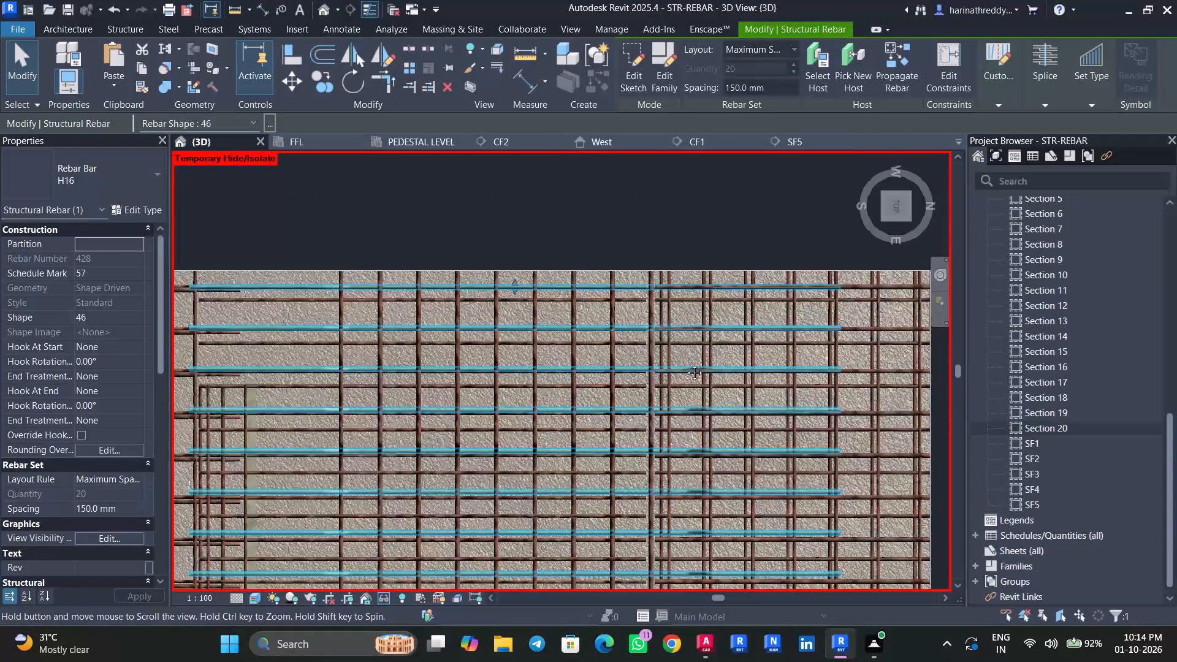
pyautogui.moveTo(685, 363); pyautogui.dragTo(687, 369, button='middle')
pyautogui.press('Escape')
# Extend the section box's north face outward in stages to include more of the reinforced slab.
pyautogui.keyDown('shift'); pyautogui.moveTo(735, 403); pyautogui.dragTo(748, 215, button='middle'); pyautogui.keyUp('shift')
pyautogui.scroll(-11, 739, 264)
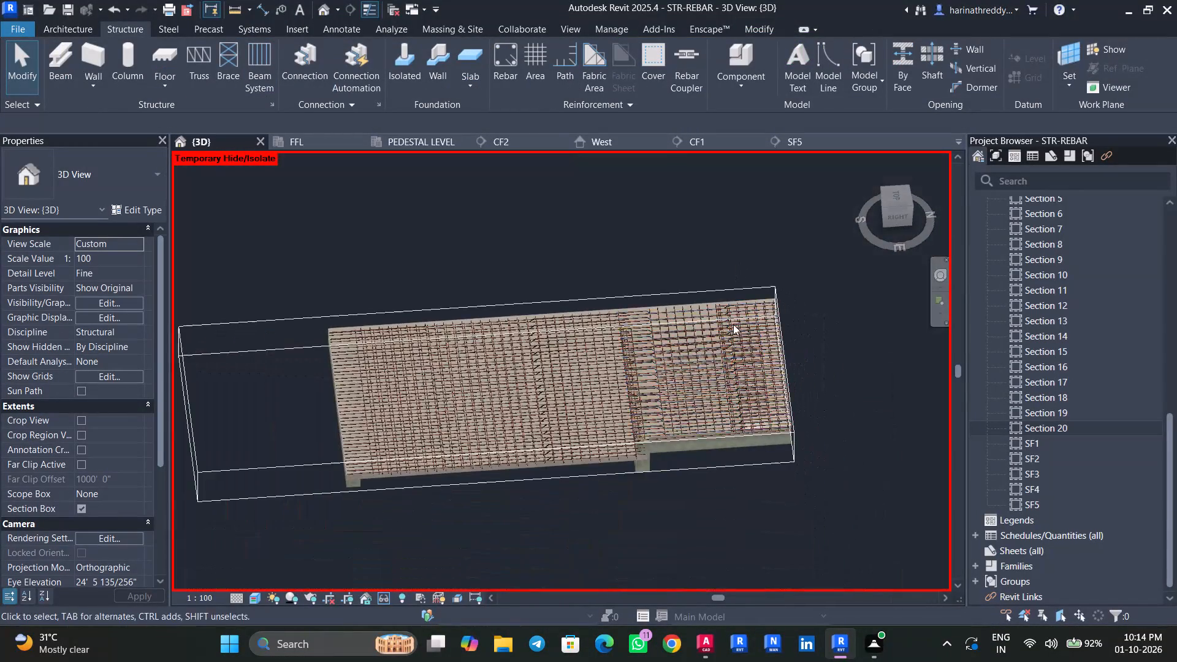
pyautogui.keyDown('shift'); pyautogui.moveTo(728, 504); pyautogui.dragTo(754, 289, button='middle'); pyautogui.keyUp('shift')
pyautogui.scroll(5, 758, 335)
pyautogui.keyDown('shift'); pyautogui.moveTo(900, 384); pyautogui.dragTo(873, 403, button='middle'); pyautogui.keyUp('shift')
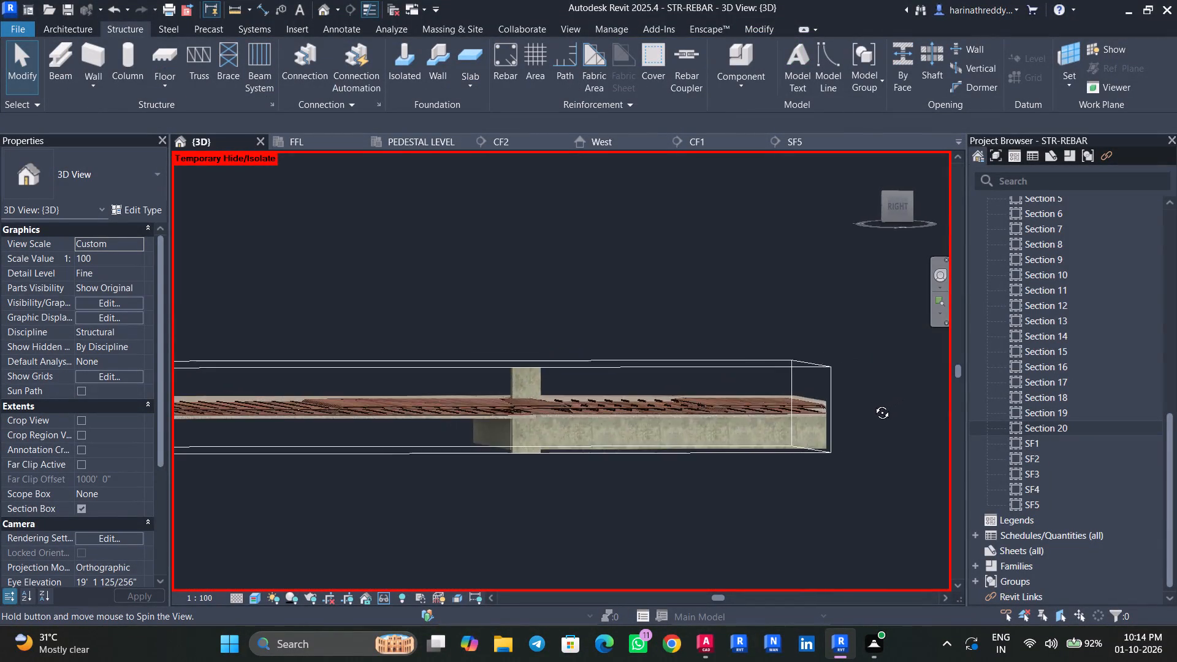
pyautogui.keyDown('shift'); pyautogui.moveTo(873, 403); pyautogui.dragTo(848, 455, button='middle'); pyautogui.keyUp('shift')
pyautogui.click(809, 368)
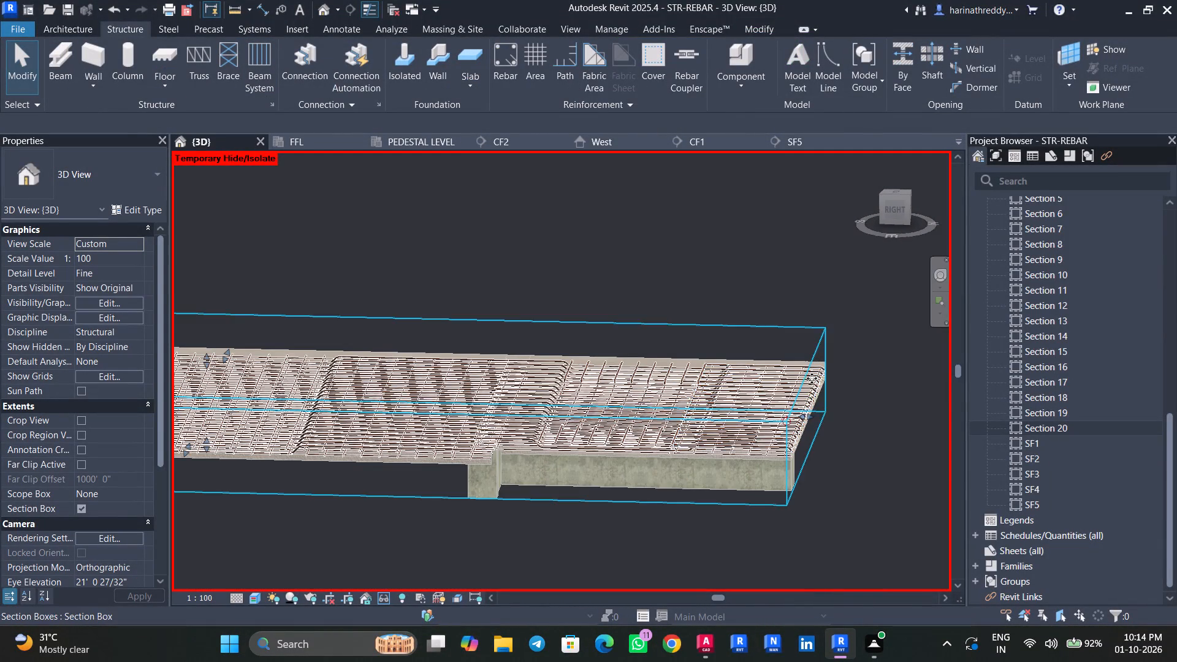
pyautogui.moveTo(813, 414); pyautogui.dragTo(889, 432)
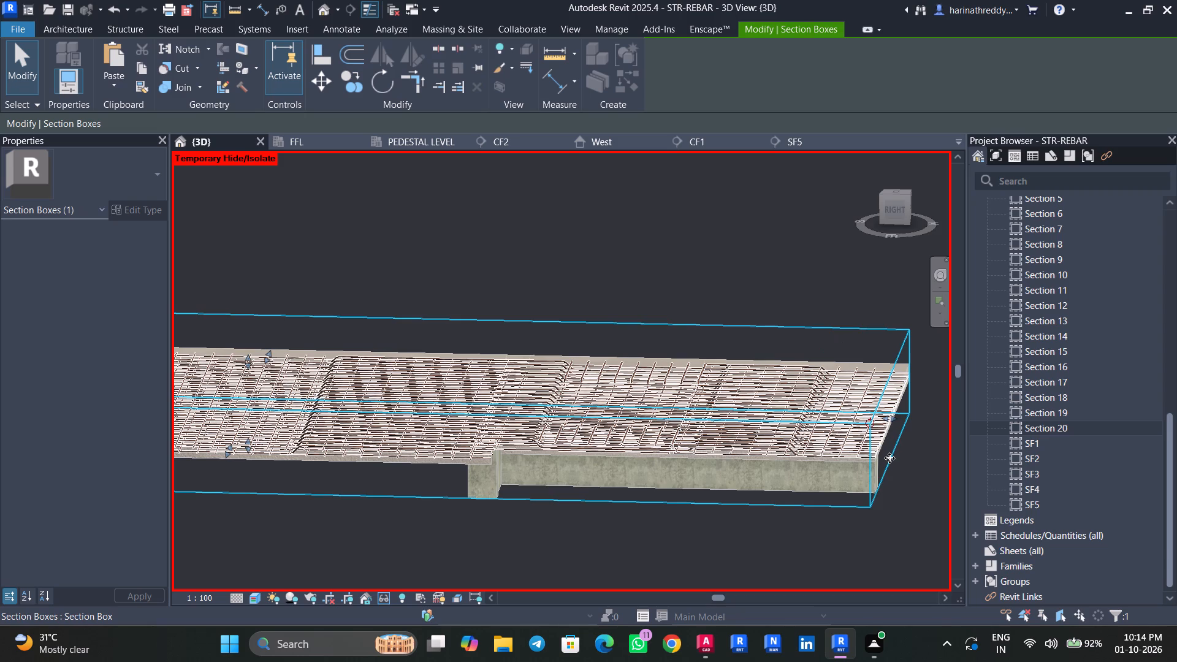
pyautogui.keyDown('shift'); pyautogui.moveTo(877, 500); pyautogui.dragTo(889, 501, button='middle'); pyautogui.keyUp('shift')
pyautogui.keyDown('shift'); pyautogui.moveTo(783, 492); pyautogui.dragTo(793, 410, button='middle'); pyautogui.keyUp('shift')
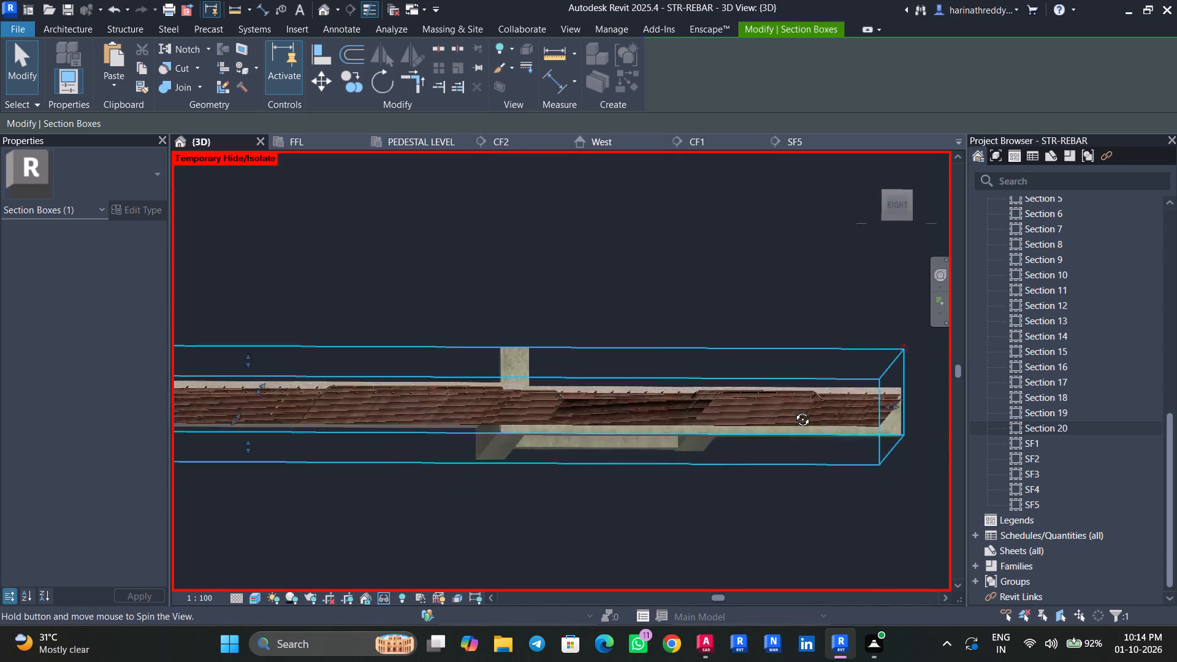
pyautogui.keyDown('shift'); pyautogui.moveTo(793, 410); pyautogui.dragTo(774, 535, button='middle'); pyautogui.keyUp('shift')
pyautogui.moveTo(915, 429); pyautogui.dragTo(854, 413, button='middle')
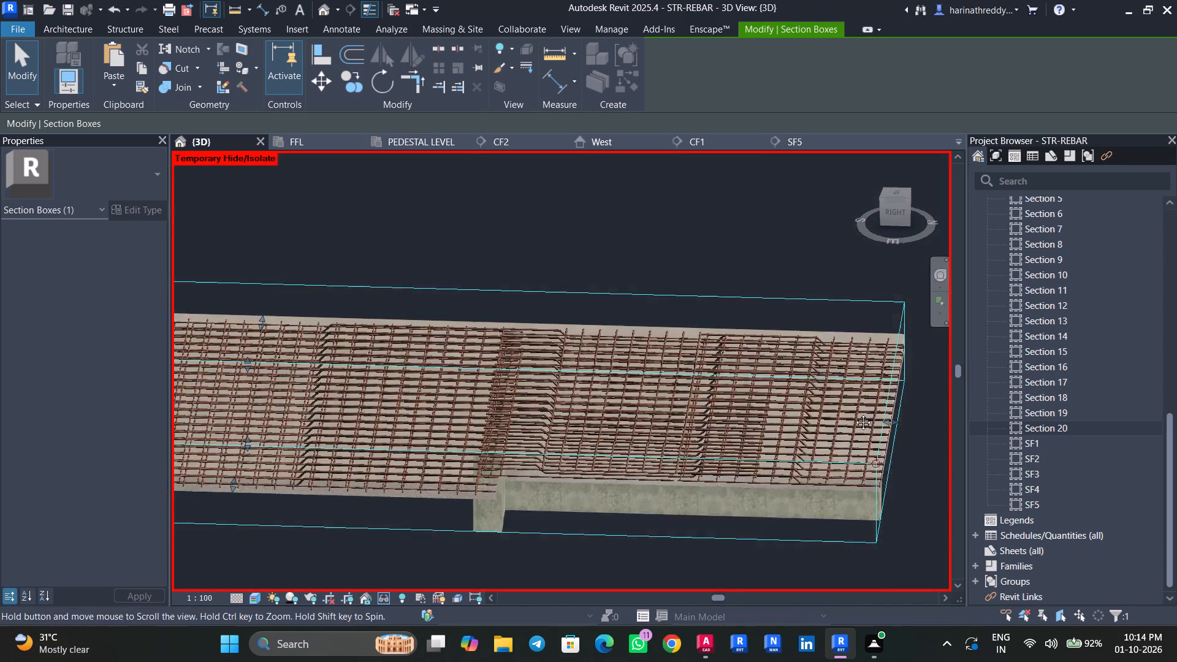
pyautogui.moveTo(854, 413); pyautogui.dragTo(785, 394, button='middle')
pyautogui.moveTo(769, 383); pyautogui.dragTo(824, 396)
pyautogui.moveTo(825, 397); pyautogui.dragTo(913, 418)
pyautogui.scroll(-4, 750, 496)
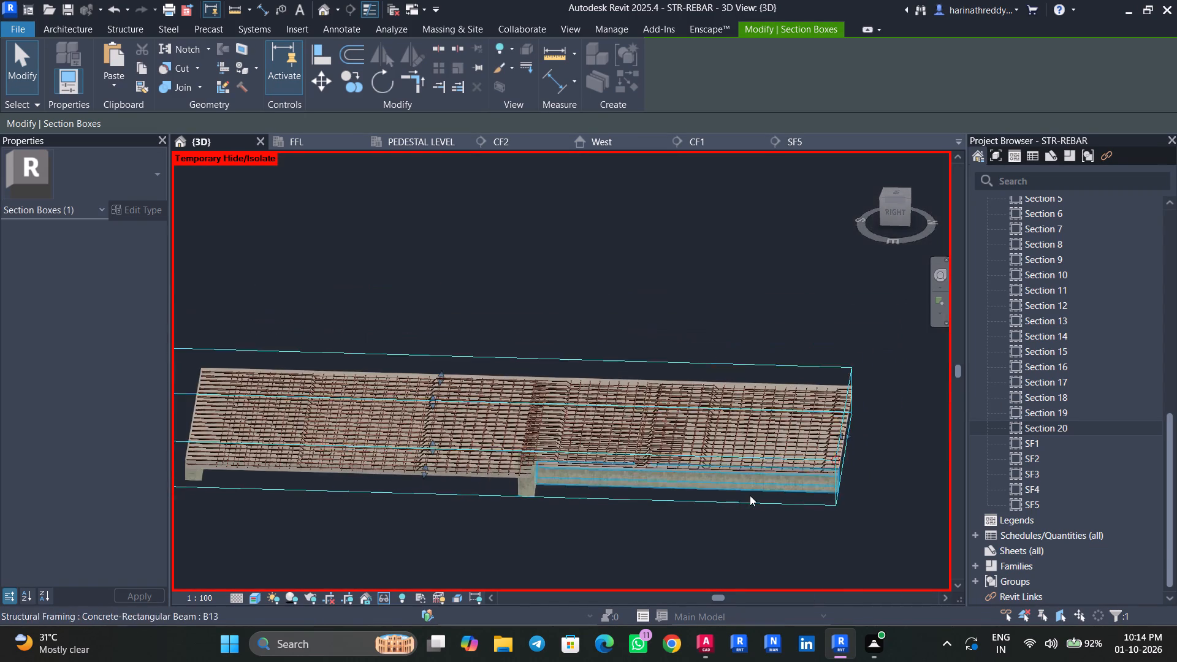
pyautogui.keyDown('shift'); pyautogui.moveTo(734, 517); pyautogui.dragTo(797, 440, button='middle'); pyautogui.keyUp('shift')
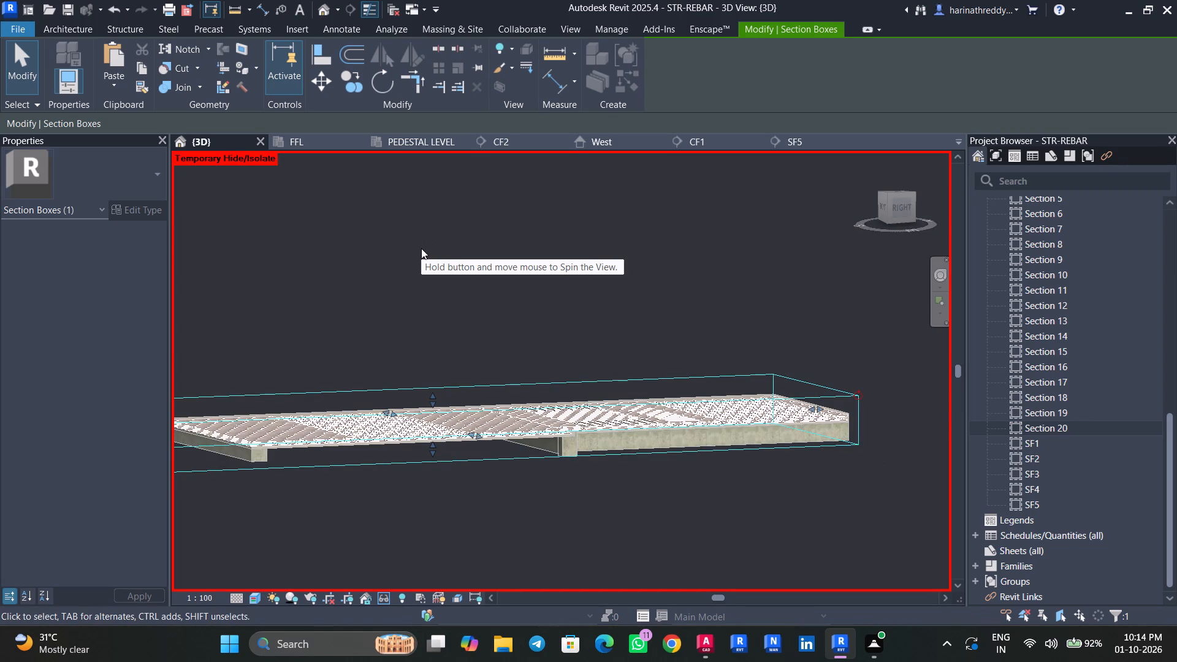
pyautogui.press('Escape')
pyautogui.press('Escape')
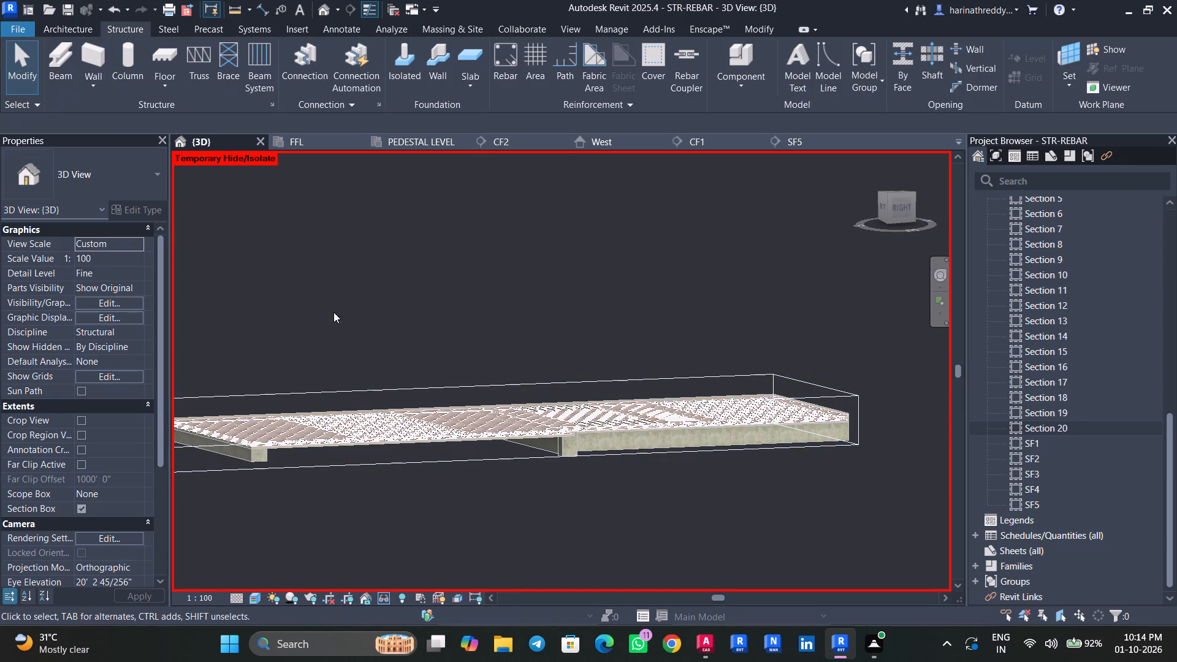
# Turn off the 3D view's section box to show the whole structure.
pyautogui.click(80, 507)
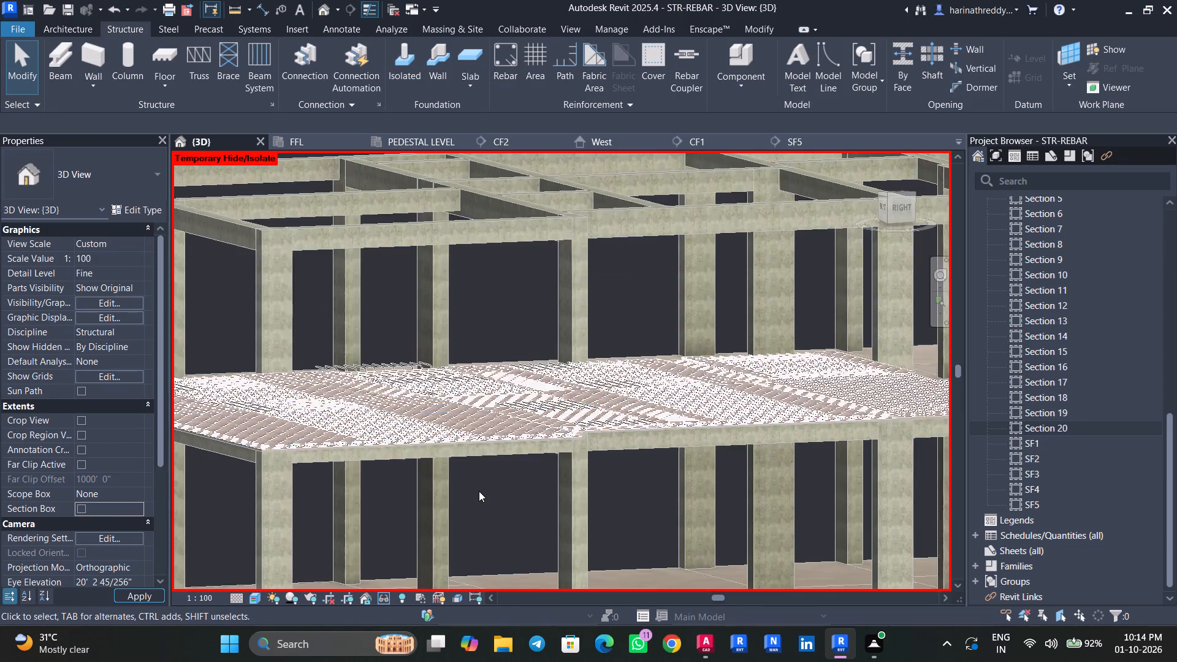
# Examine the FFL slab reinforcement across the whole building from several sides to find panels without bars.
pyautogui.scroll(-5, 479, 491)
pyautogui.scroll(1, 375, 485)
pyautogui.scroll(-1, 375, 485)
pyautogui.scroll(2, 375, 485)
pyautogui.keyDown('ctrl'); pyautogui.moveTo(424, 512); pyautogui.dragTo(479, 565, button='middle'); pyautogui.keyUp('ctrl')
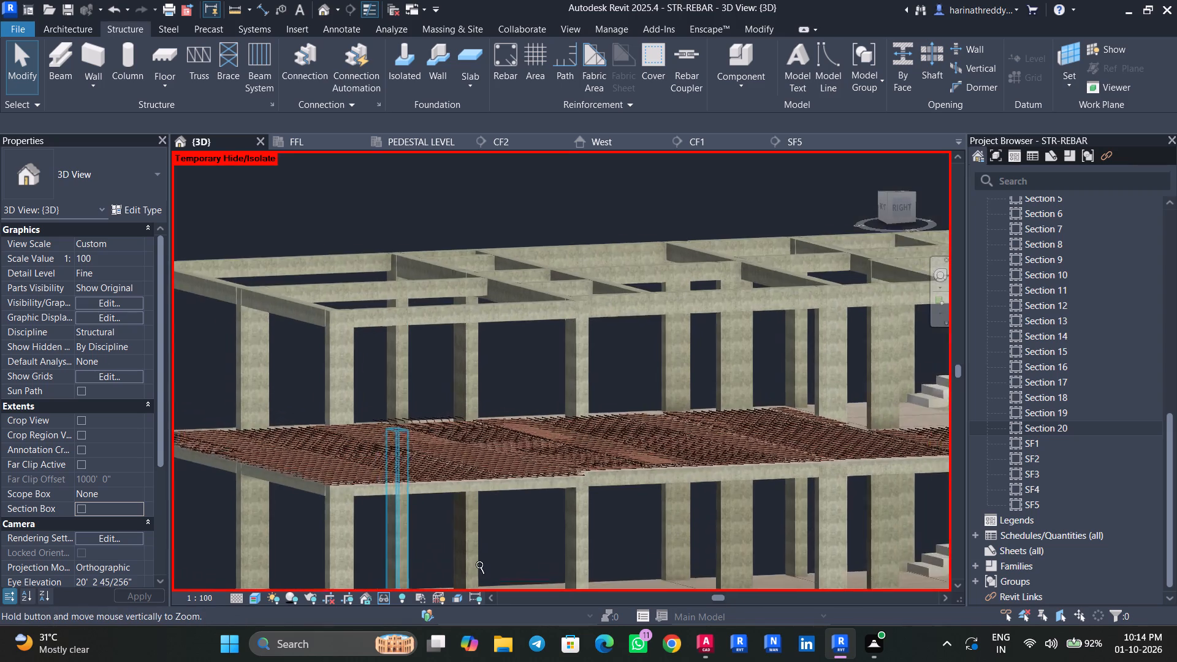
pyautogui.keyDown('ctrl'); pyautogui.moveTo(479, 565); pyautogui.dragTo(457, 546, button='middle'); pyautogui.keyUp('ctrl')
pyautogui.scroll(-6, 457, 544)
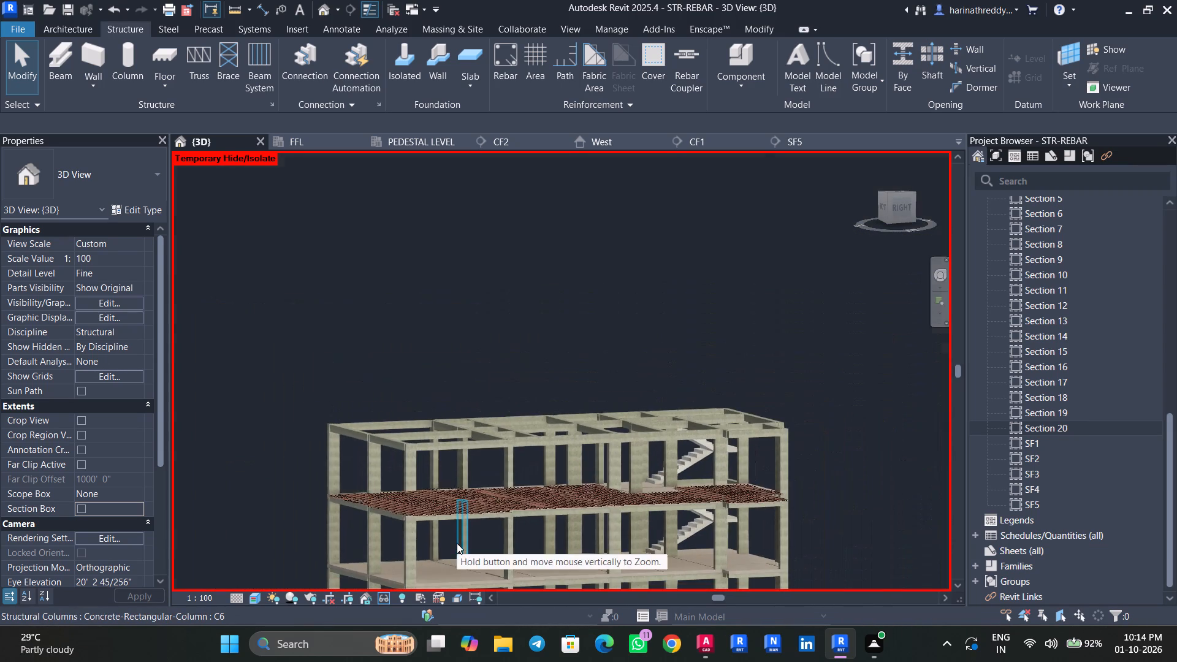
pyautogui.keyDown('shift'); pyautogui.moveTo(272, 539); pyautogui.dragTo(394, 614, button='middle'); pyautogui.keyUp('shift')
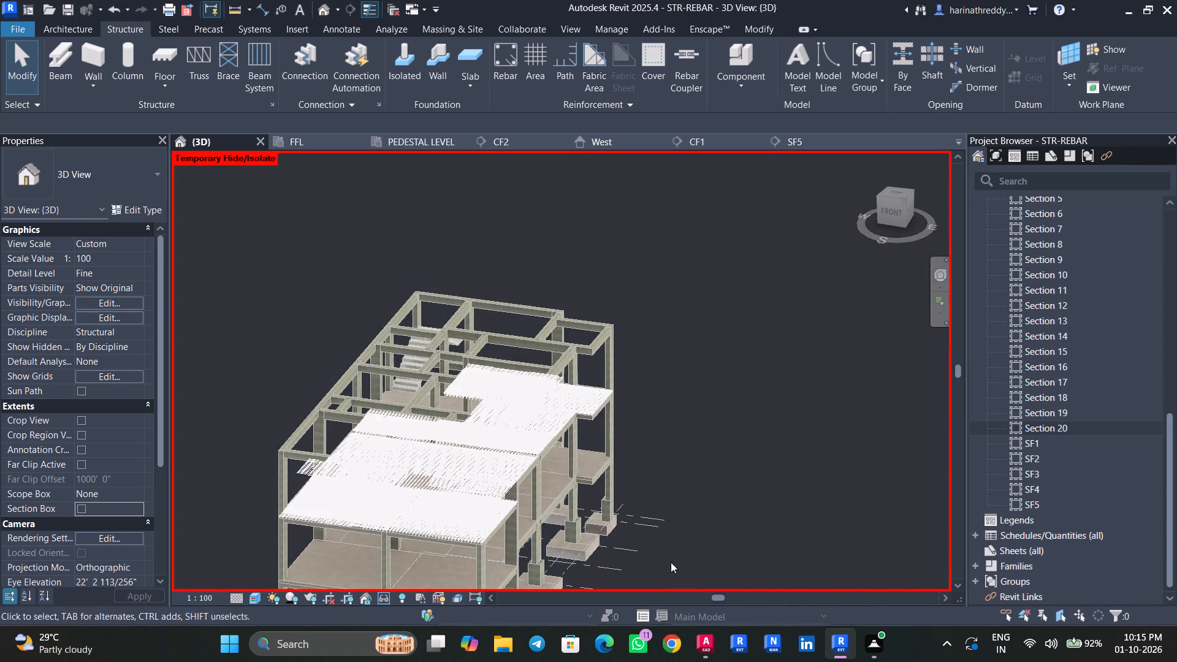
pyautogui.moveTo(689, 546); pyautogui.dragTo(747, 391, button='middle')
pyautogui.scroll(3, 663, 481)
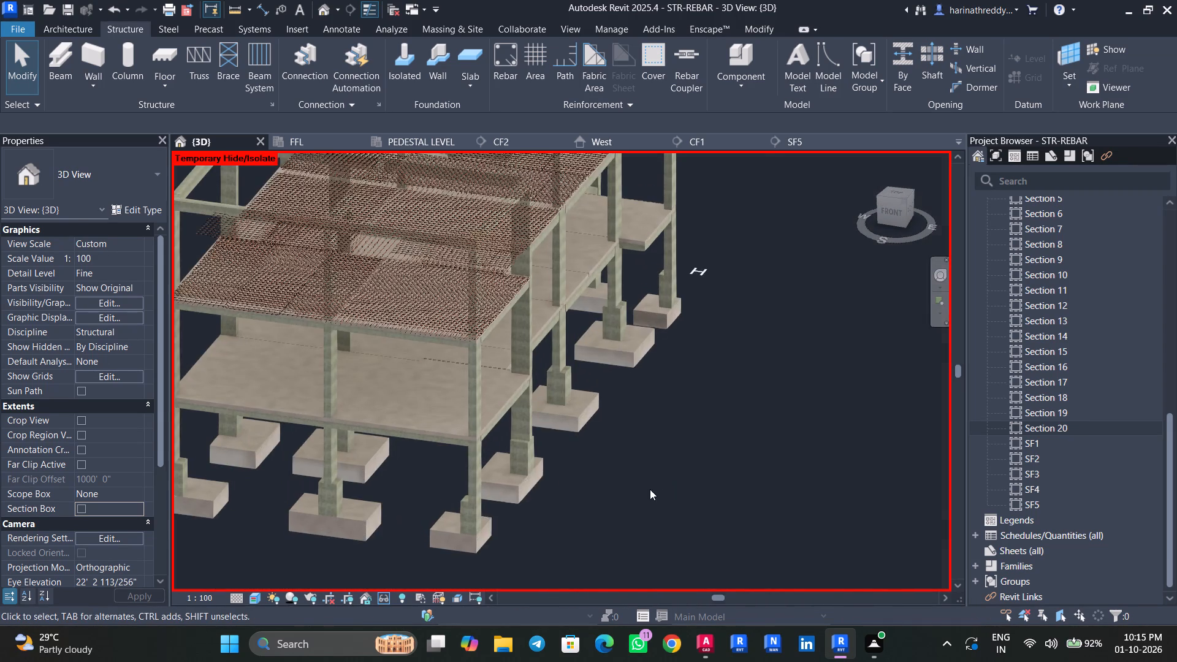
pyautogui.keyDown('shift'); pyautogui.moveTo(650, 486); pyautogui.dragTo(664, 420, button='middle'); pyautogui.keyUp('shift')
pyautogui.scroll(5, 472, 306)
pyautogui.scroll(-3, 742, 423)
pyautogui.keyDown('shift'); pyautogui.moveTo(835, 462); pyautogui.dragTo(798, 462, button='middle'); pyautogui.keyUp('shift')
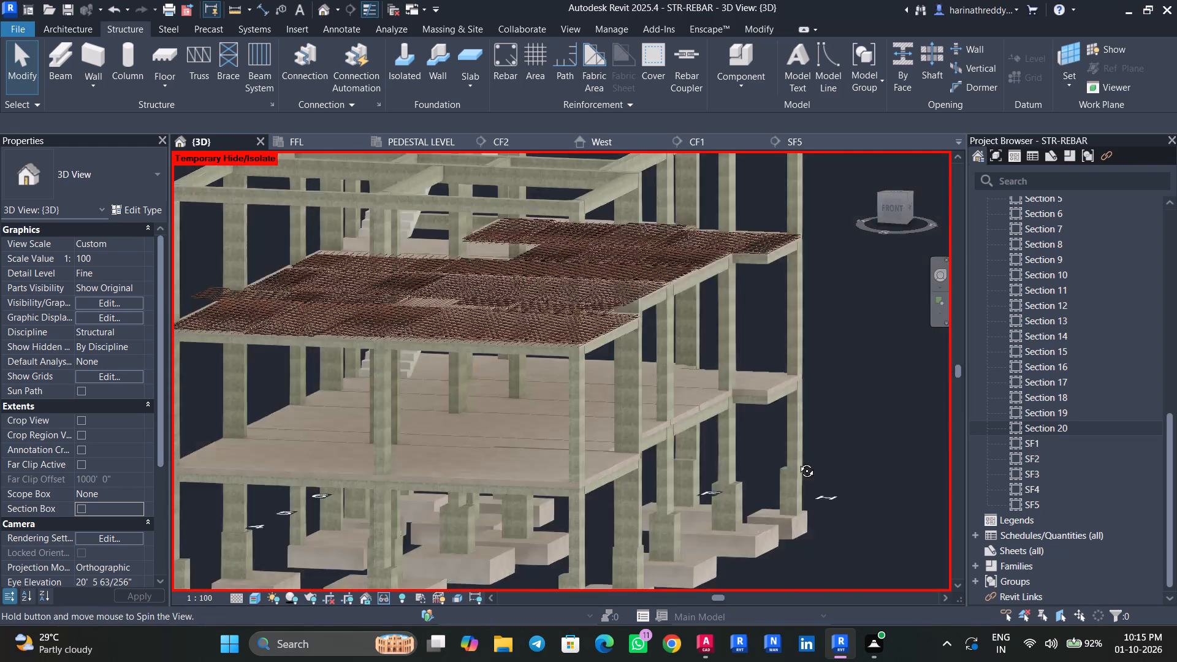
pyautogui.keyDown('shift'); pyautogui.moveTo(798, 462); pyautogui.dragTo(674, 489, button='middle'); pyautogui.keyUp('shift')
pyautogui.moveTo(771, 415); pyautogui.dragTo(468, 508, button='middle')
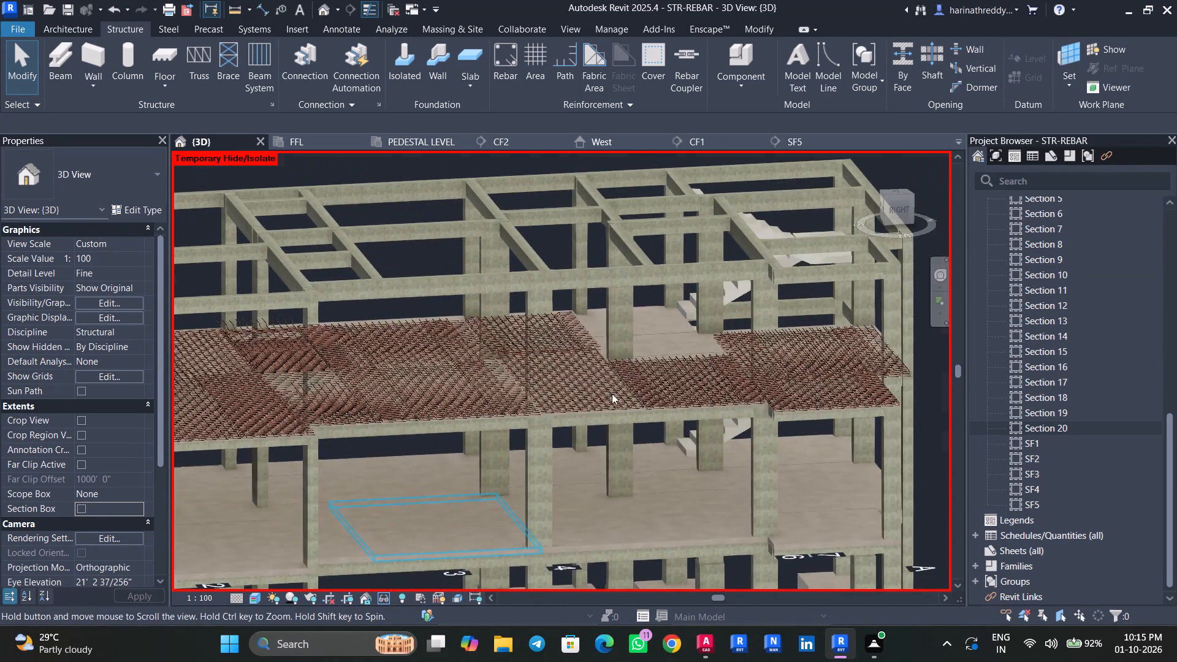
# Isolate the unreinforced 5" FLOOR panel next to the staircase at FFL with a selection box.
pyautogui.scroll(5, 658, 333)
pyautogui.keyDown('shift'); pyautogui.scroll(1, 663, 333); pyautogui.keyUp('shift')
pyautogui.keyDown('shift'); pyautogui.moveTo(663, 333); pyautogui.dragTo(647, 405, button='middle'); pyautogui.keyUp('shift')
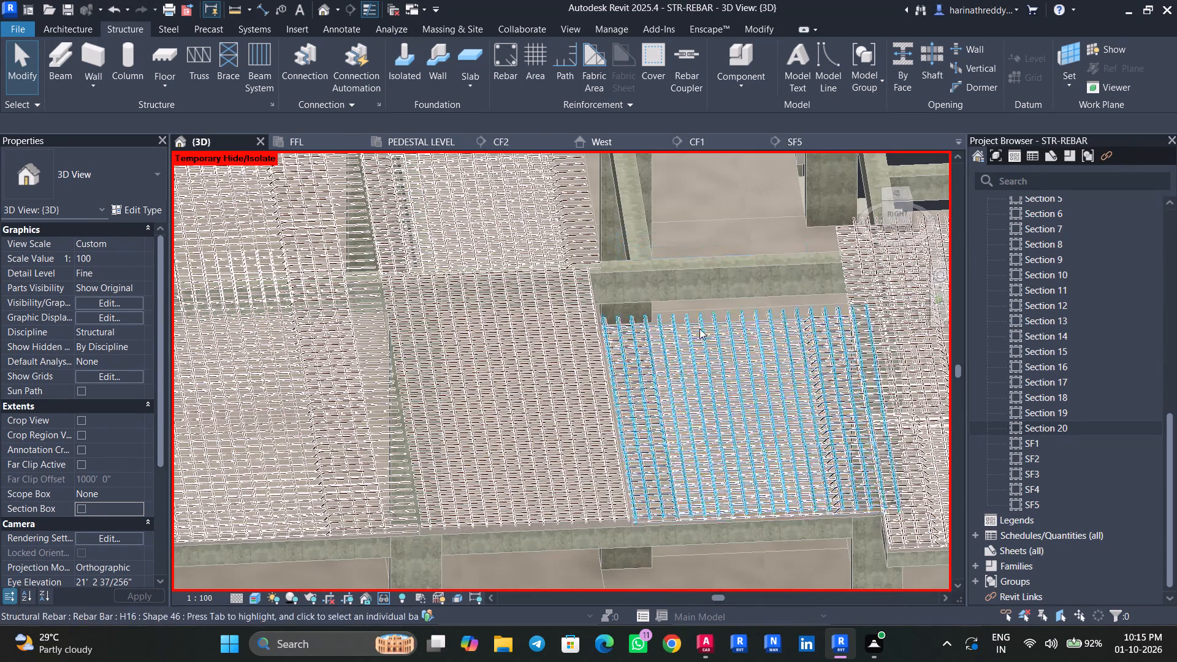
pyautogui.click(707, 217)
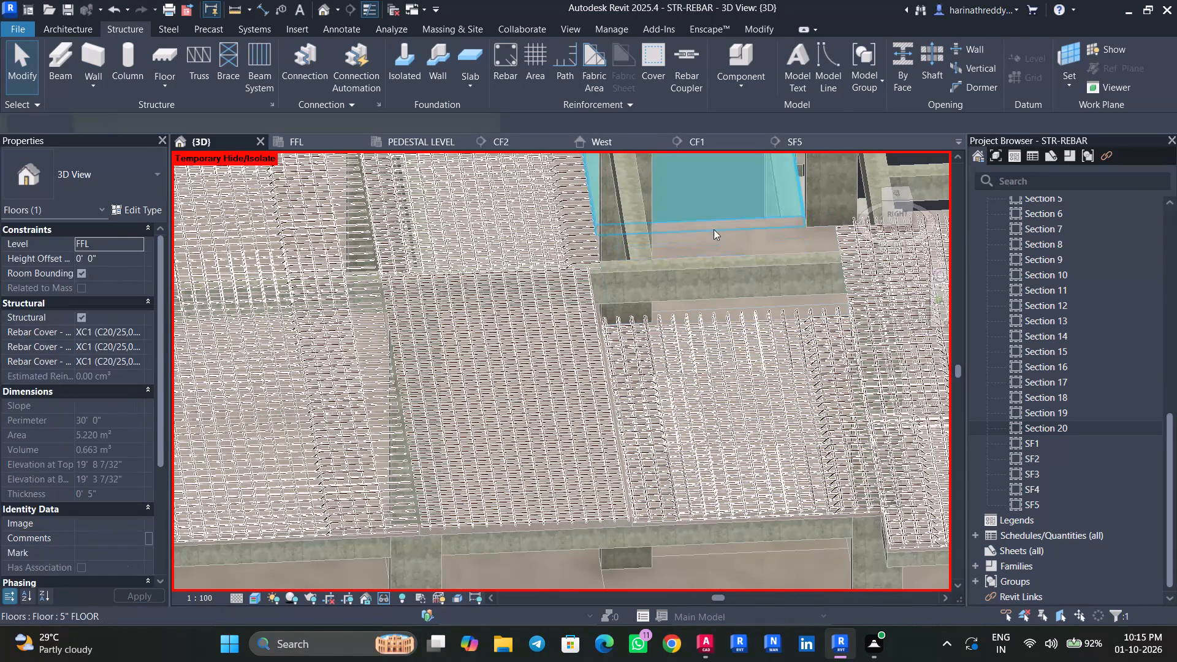
pyautogui.click(495, 86)
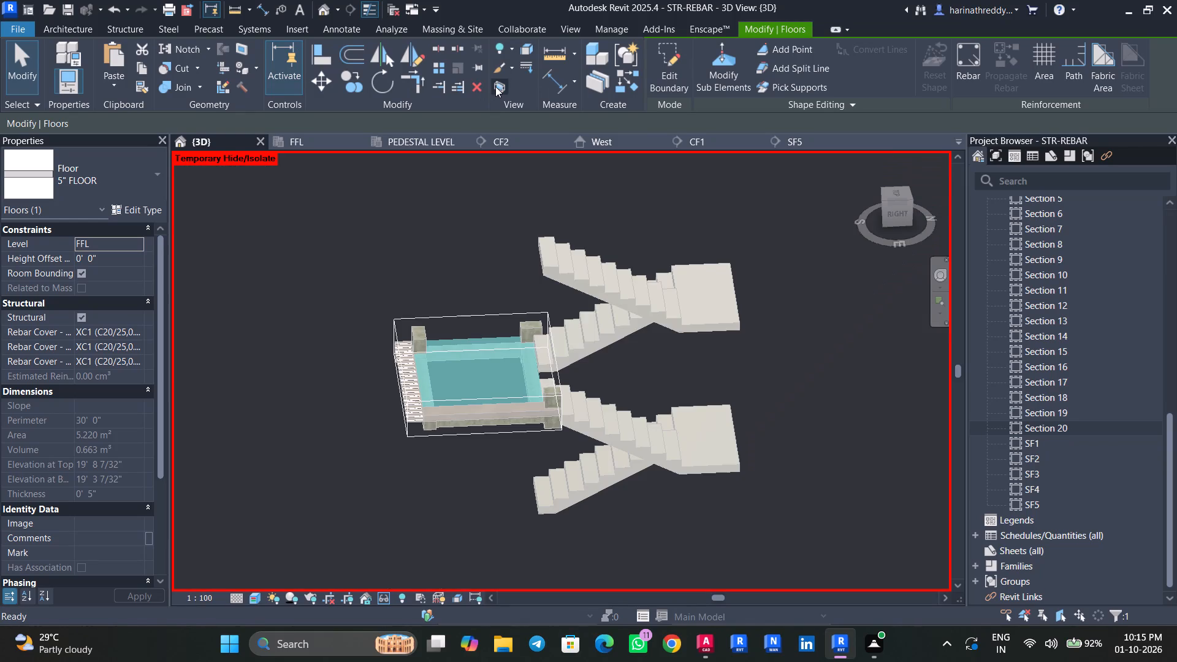
pyautogui.keyDown('shift'); pyautogui.moveTo(441, 471); pyautogui.dragTo(478, 445, button='middle'); pyautogui.keyUp('shift')
pyautogui.keyDown('shift'); pyautogui.scroll(8, 478, 445); pyautogui.keyUp('shift')
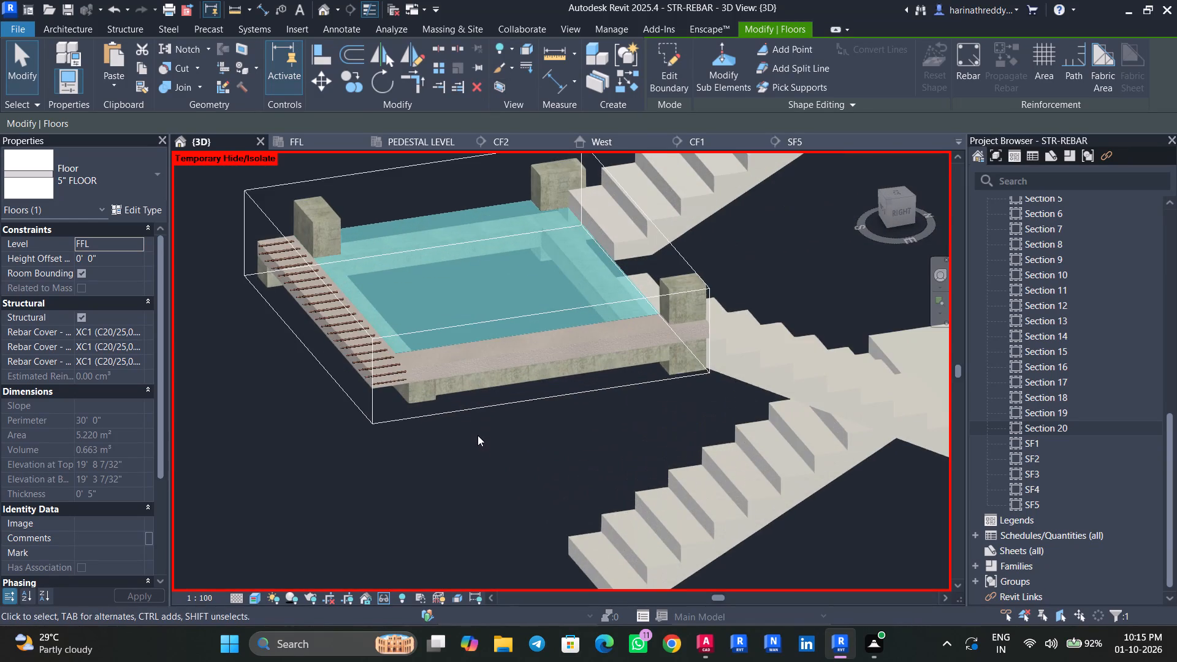
pyautogui.scroll(1, 478, 435)
pyautogui.moveTo(478, 435); pyautogui.dragTo(467, 458, button='middle')
pyautogui.press('Escape')
pyautogui.press('Escape')
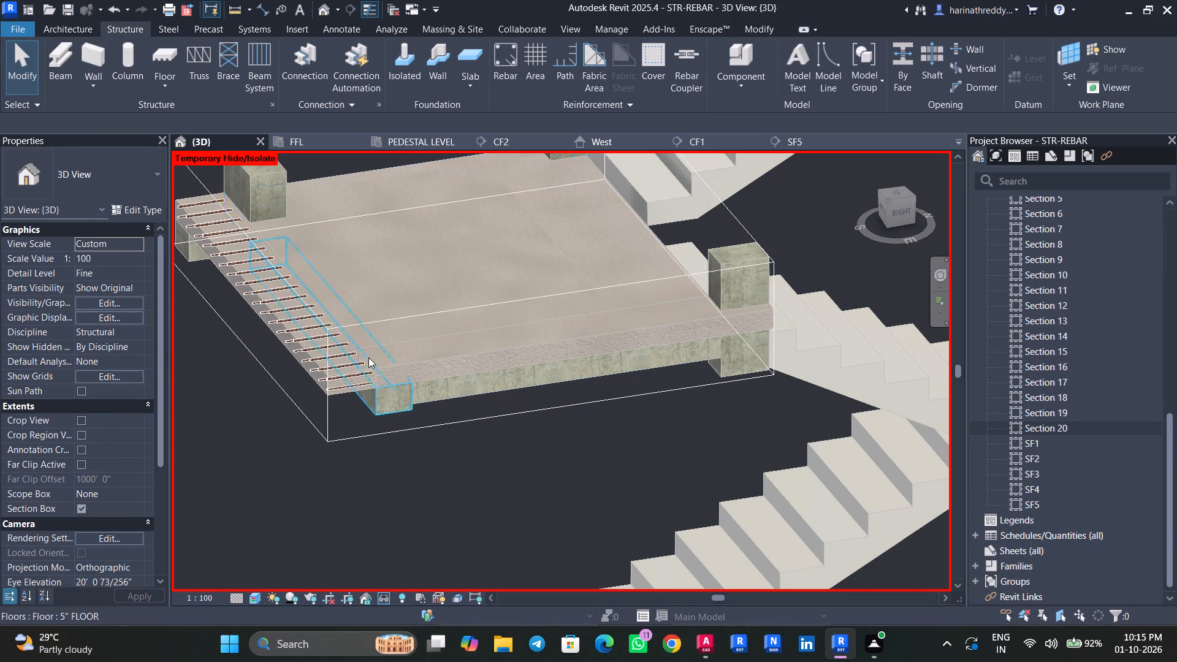
# Examine the exposed strip of 5" FLOOR at the edge of the section box from several sides.
pyautogui.click(405, 371)
pyautogui.keyDown('shift'); pyautogui.moveTo(447, 441); pyautogui.dragTo(520, 498, button='middle'); pyautogui.keyUp('shift')
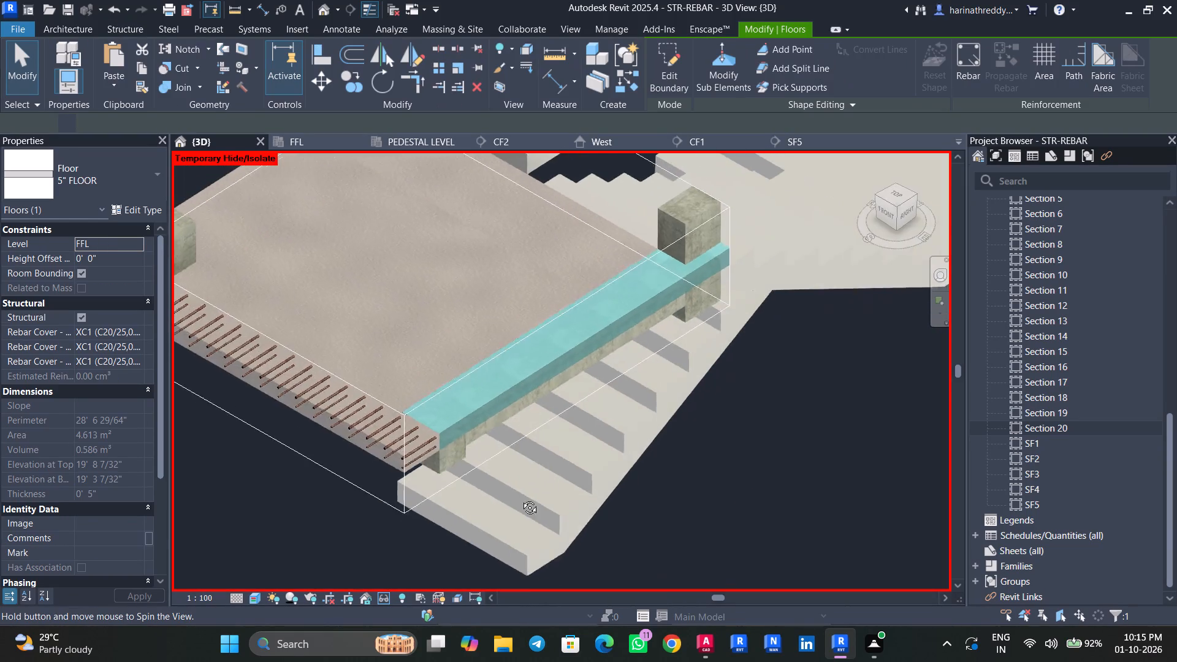
pyautogui.keyDown('shift'); pyautogui.moveTo(520, 498); pyautogui.dragTo(682, 507, button='middle'); pyautogui.keyUp('shift')
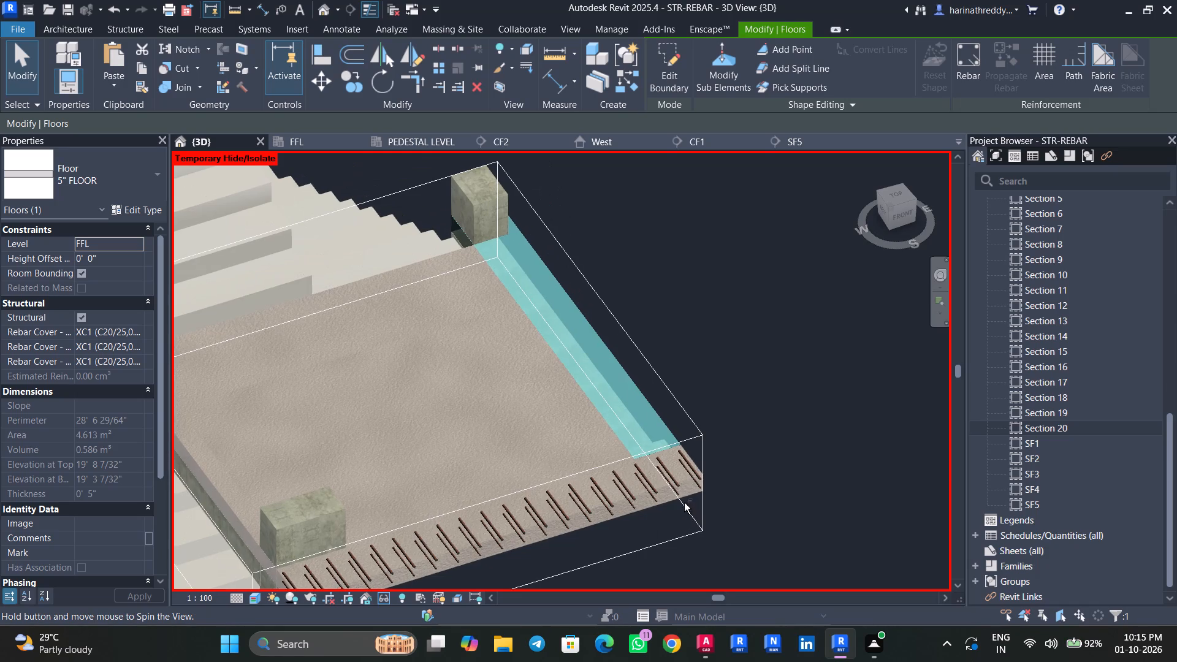
pyautogui.keyDown('shift'); pyautogui.moveTo(737, 477); pyautogui.dragTo(528, 376, button='middle'); pyautogui.keyUp('shift')
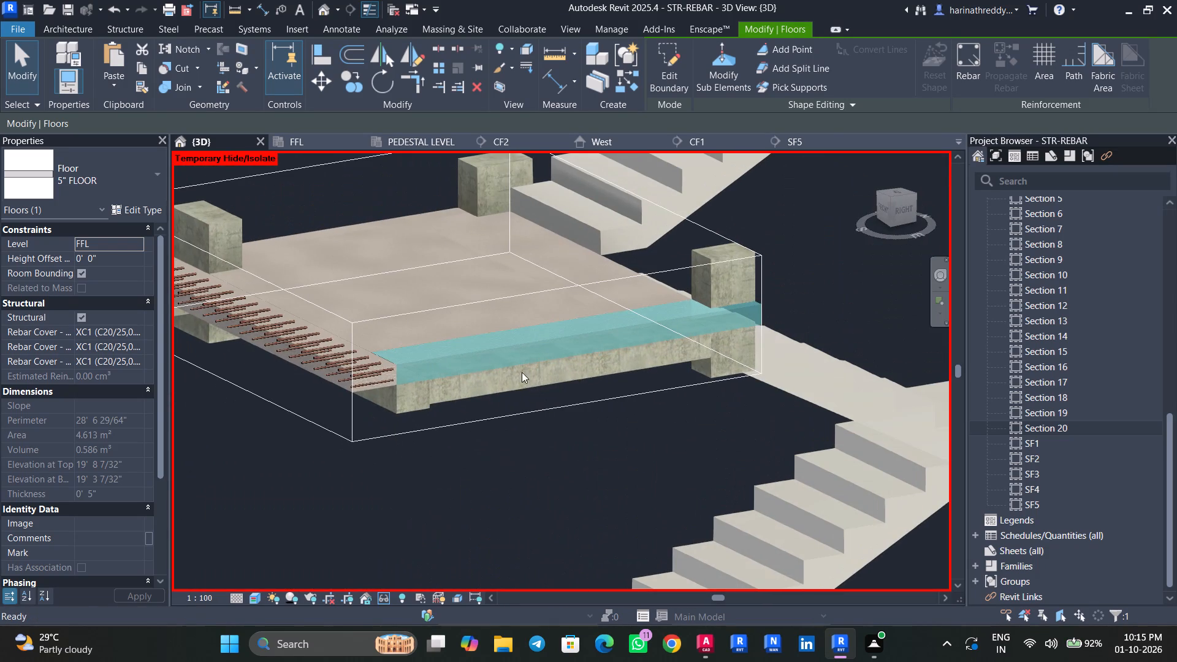
pyautogui.scroll(-6, 583, 448)
pyautogui.scroll(1, 582, 441)
pyautogui.keyDown('shift'); pyautogui.moveTo(581, 445); pyautogui.dragTo(723, 552, button='middle'); pyautogui.keyUp('shift')
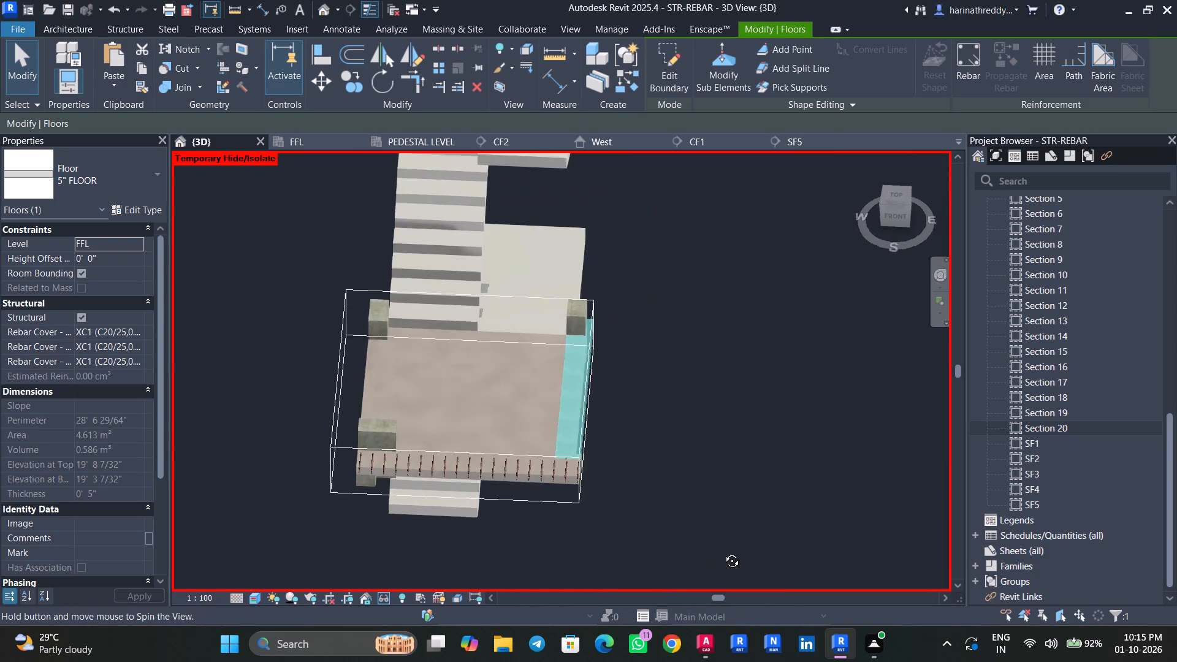
pyautogui.keyDown('shift'); pyautogui.moveTo(723, 552); pyautogui.dragTo(724, 548, button='middle'); pyautogui.keyUp('shift')
# Extend the section box's east face outward to include the full width of the adjoining floor panel.
pyautogui.click(588, 371)
pyautogui.press('Escape')
pyautogui.press('Escape')
pyautogui.click(585, 495)
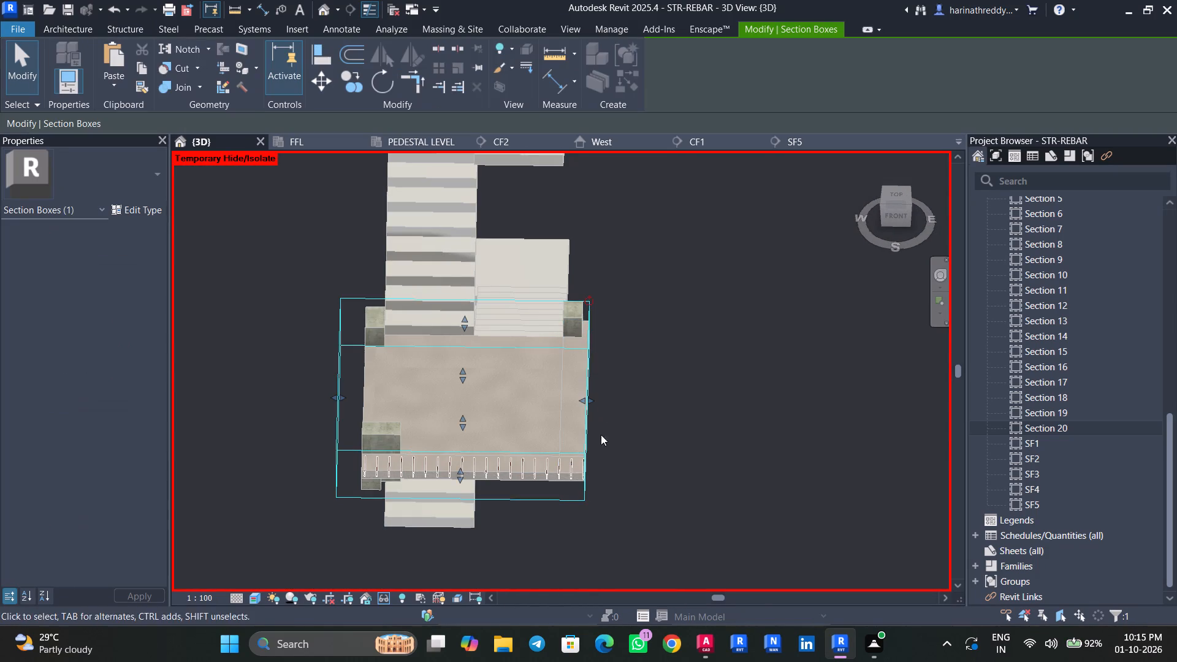
pyautogui.moveTo(592, 401); pyautogui.dragTo(733, 428)
pyautogui.press('Escape')
# Check the two neighbouring 5" FLOOR panels from above, selecting the east one and the one at the stair.
pyautogui.click(620, 395)
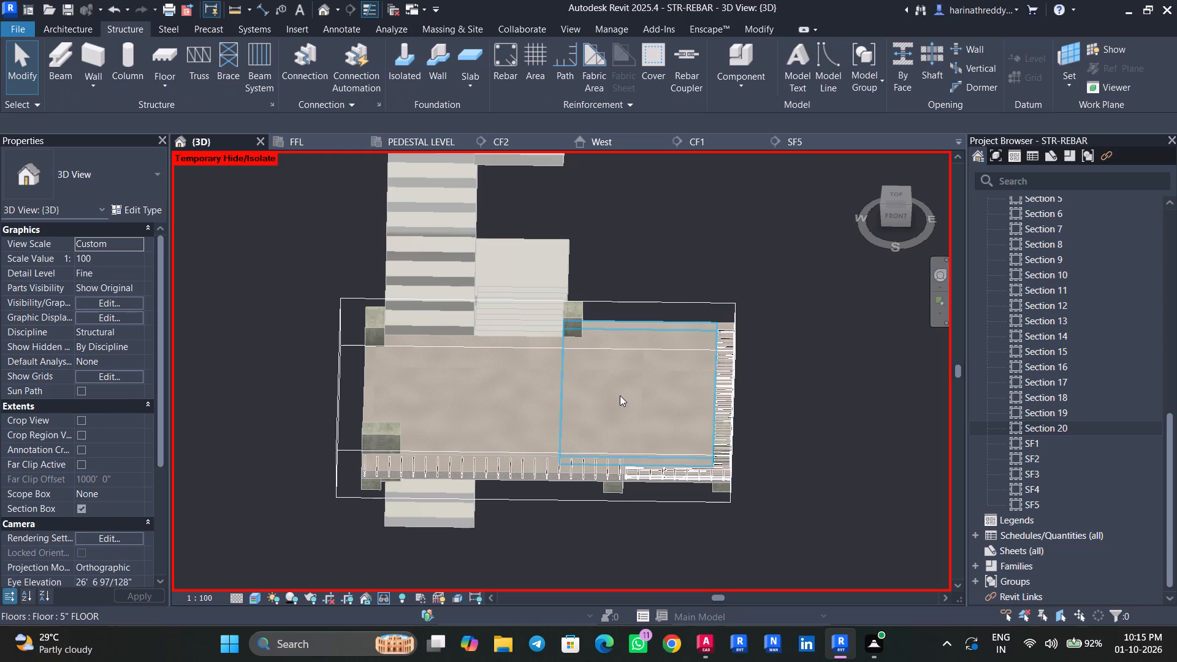
pyautogui.keyDown('shift'); pyautogui.moveTo(608, 399); pyautogui.dragTo(612, 496, button='middle'); pyautogui.keyUp('shift')
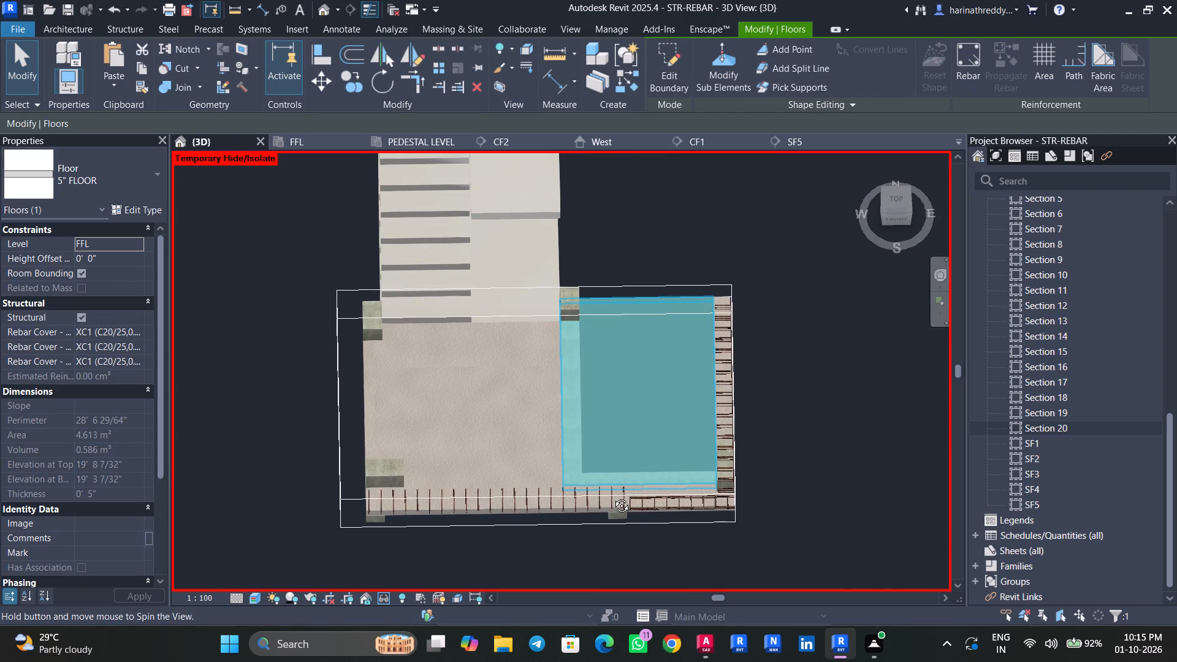
pyautogui.keyDown('shift'); pyautogui.moveTo(612, 496); pyautogui.dragTo(612, 496, button='middle'); pyautogui.keyUp('shift')
pyautogui.press('Escape')
pyautogui.click(474, 409)
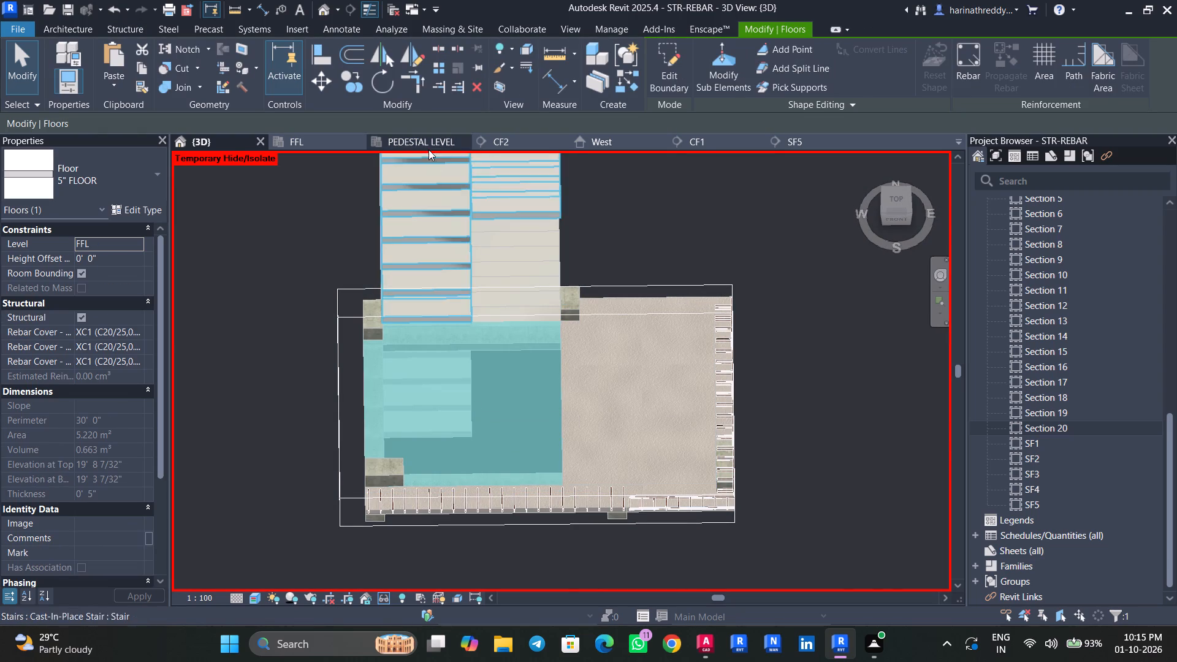
# In the FFL plan, draw a horizontal section line through the unreinforced panel between grids 4 and 5, looking toward grid 5.
pyautogui.click(322, 139)
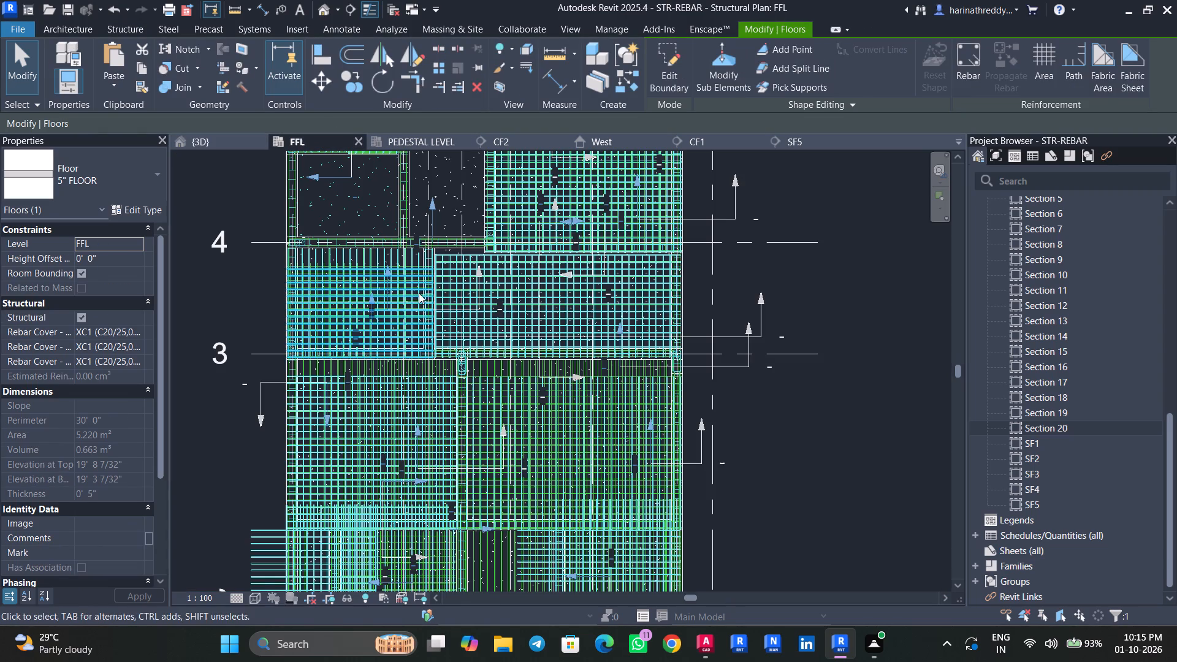
pyautogui.moveTo(347, 205); pyautogui.dragTo(414, 398, button='middle')
pyautogui.scroll(3, 396, 386)
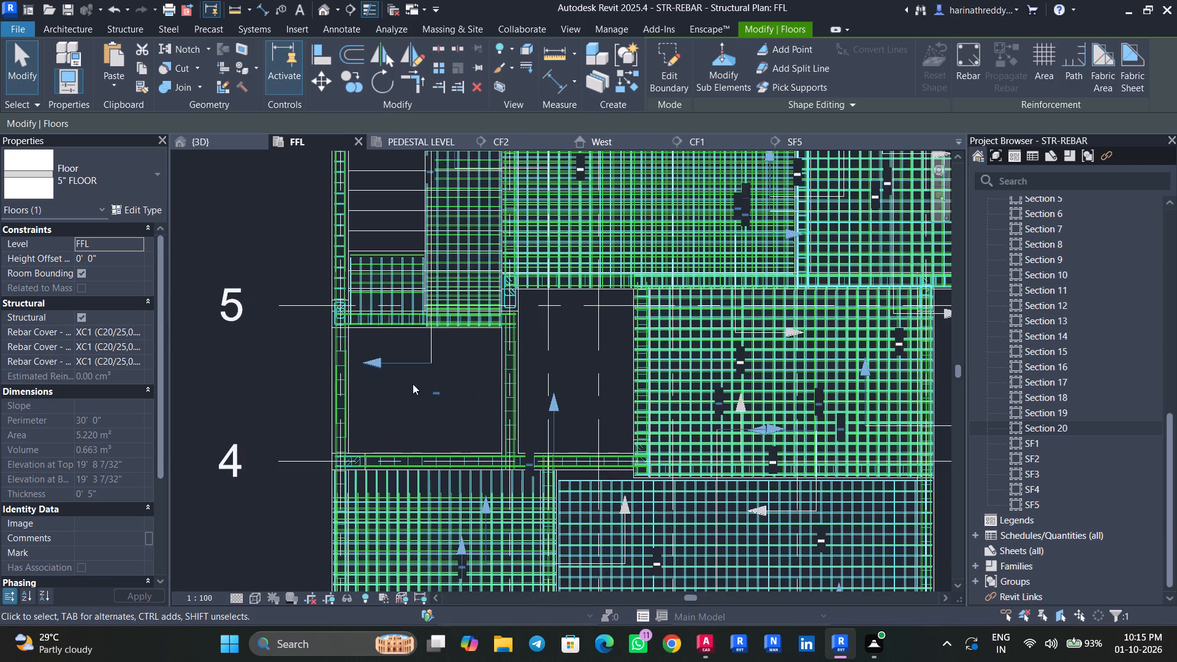
pyautogui.click(357, 14)
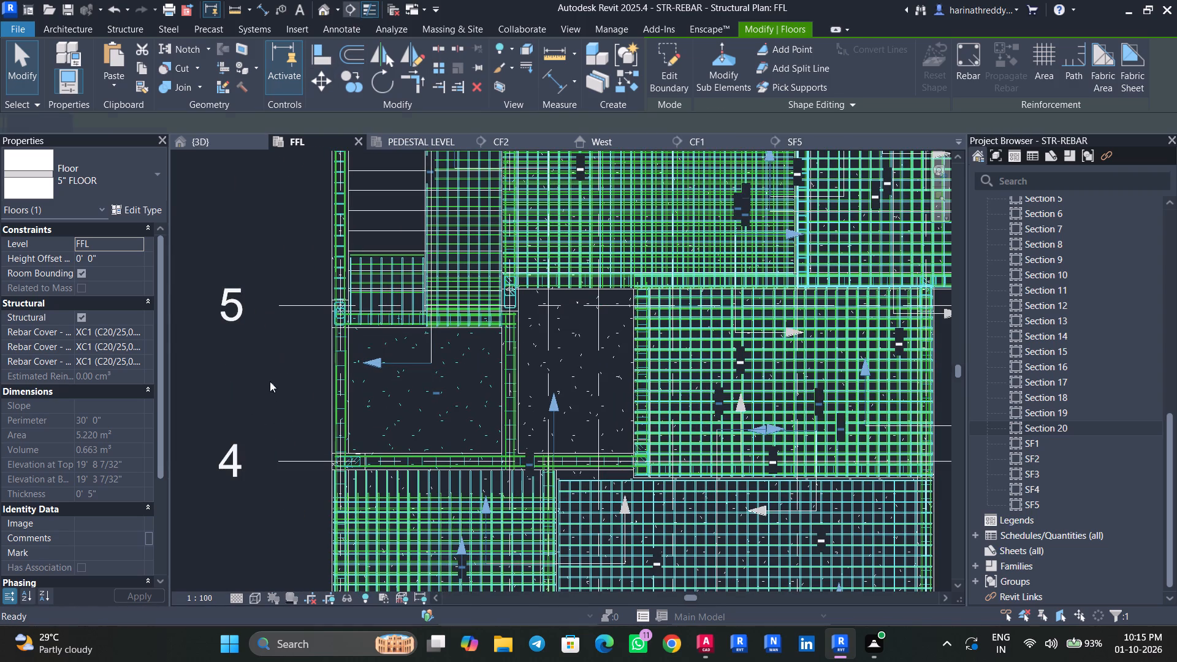
pyautogui.click(289, 387)
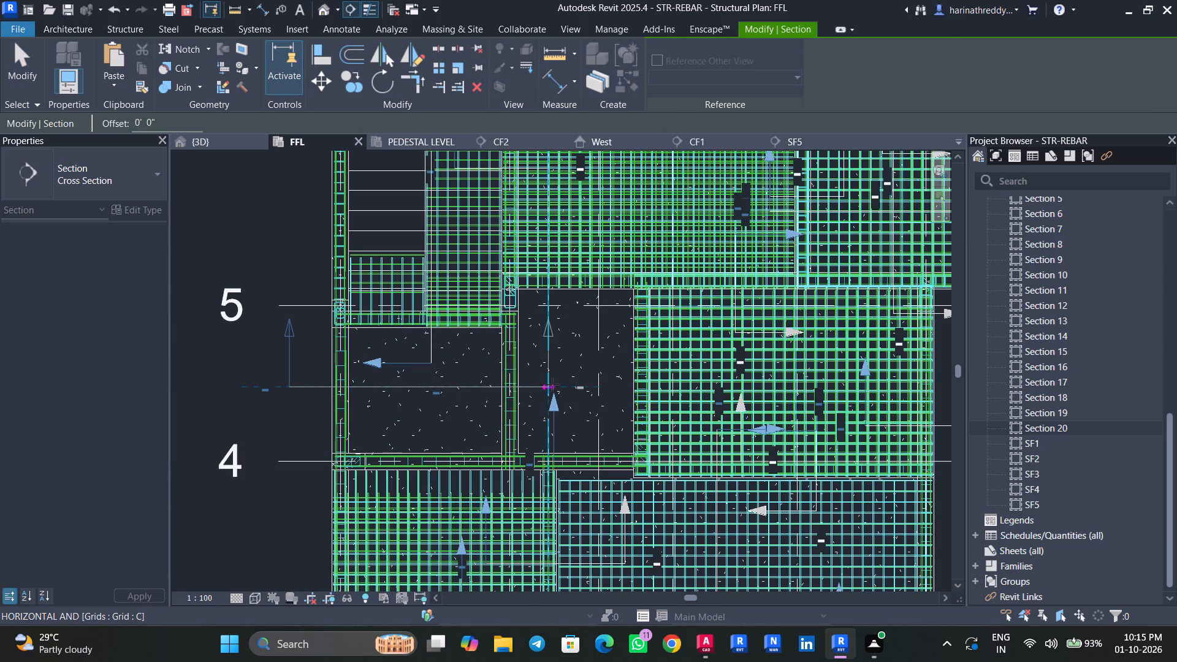
pyautogui.click(552, 384)
pyautogui.press('Escape')
pyautogui.press('Escape')
pyautogui.press('Escape')
pyautogui.press('Escape')
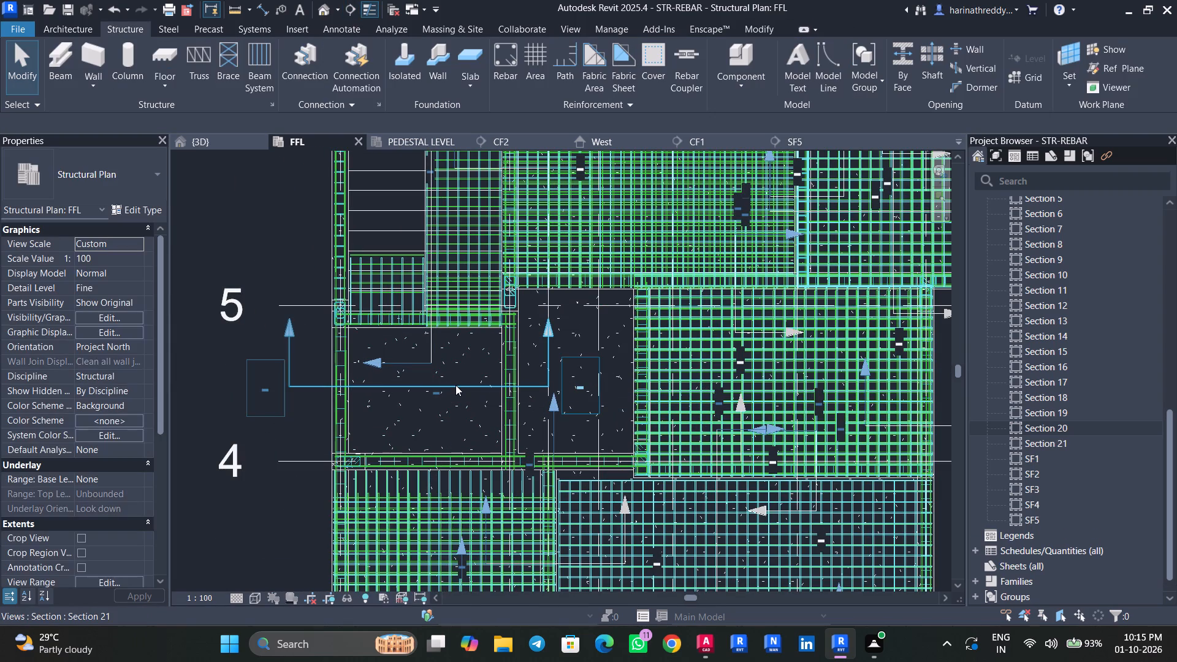
# Open the view of the new section.
pyautogui.click(455, 385)
pyautogui.rightClick(455, 385)
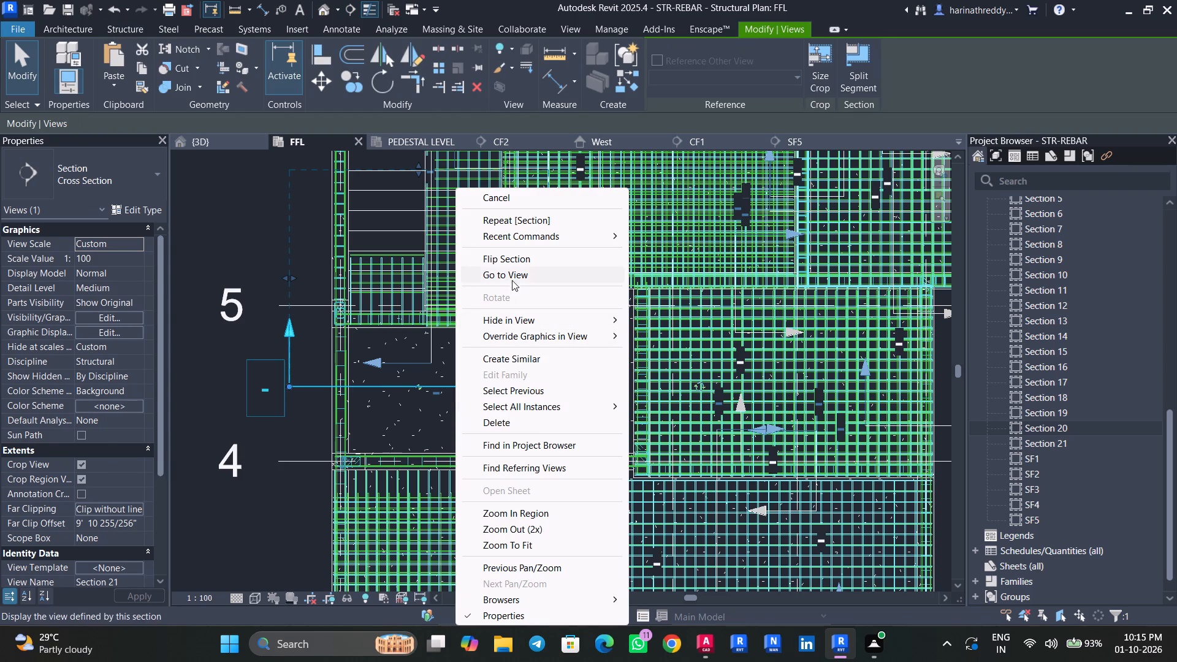
pyautogui.click(512, 278)
# Temporarily hide the columns, stair elements and their bars in the storey below the upper slab, between grids A and B.
pyautogui.scroll(6, 556, 343)
pyautogui.scroll(-1, 528, 340)
pyautogui.scroll(2, 528, 340)
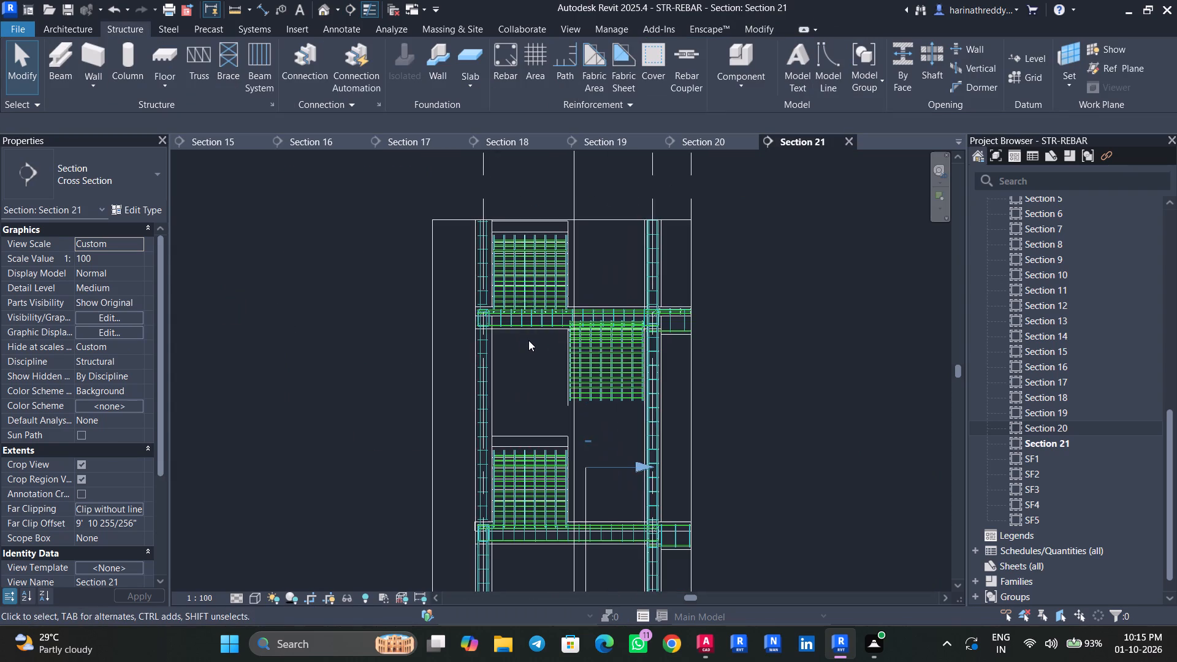
pyautogui.moveTo(528, 340); pyautogui.dragTo(492, 401, button='middle')
pyautogui.scroll(4, 476, 372)
pyautogui.scroll(-1, 459, 433)
pyautogui.scroll(1, 459, 433)
pyautogui.scroll(-6, 459, 433)
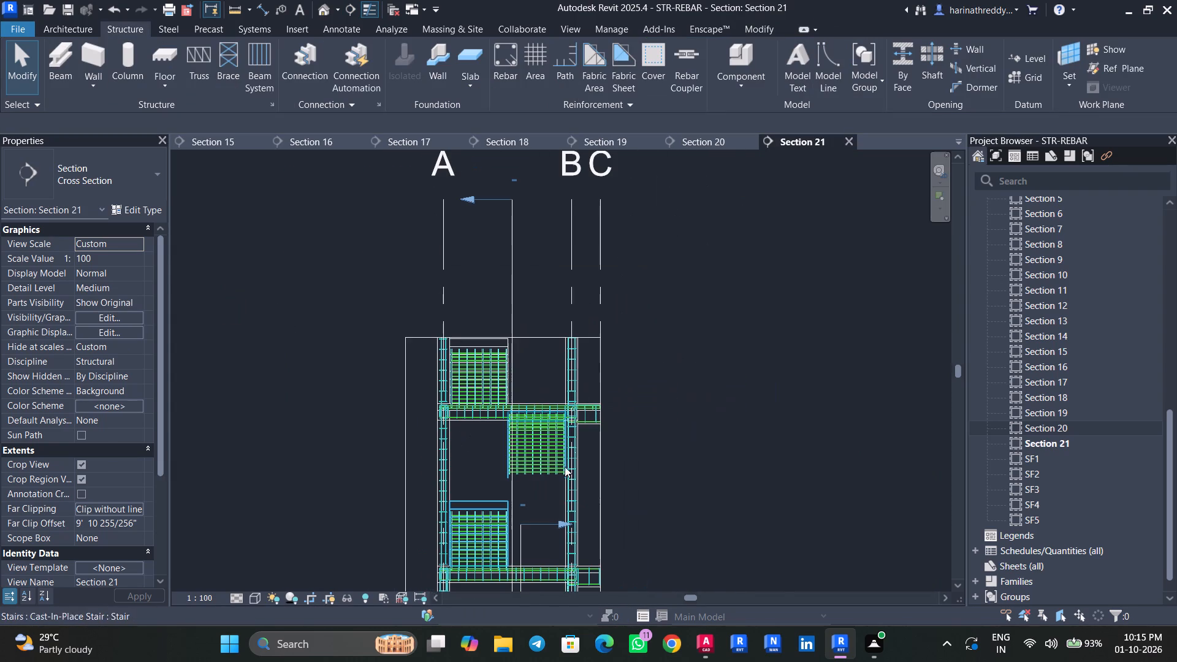
pyautogui.moveTo(590, 494); pyautogui.dragTo(427, 468)
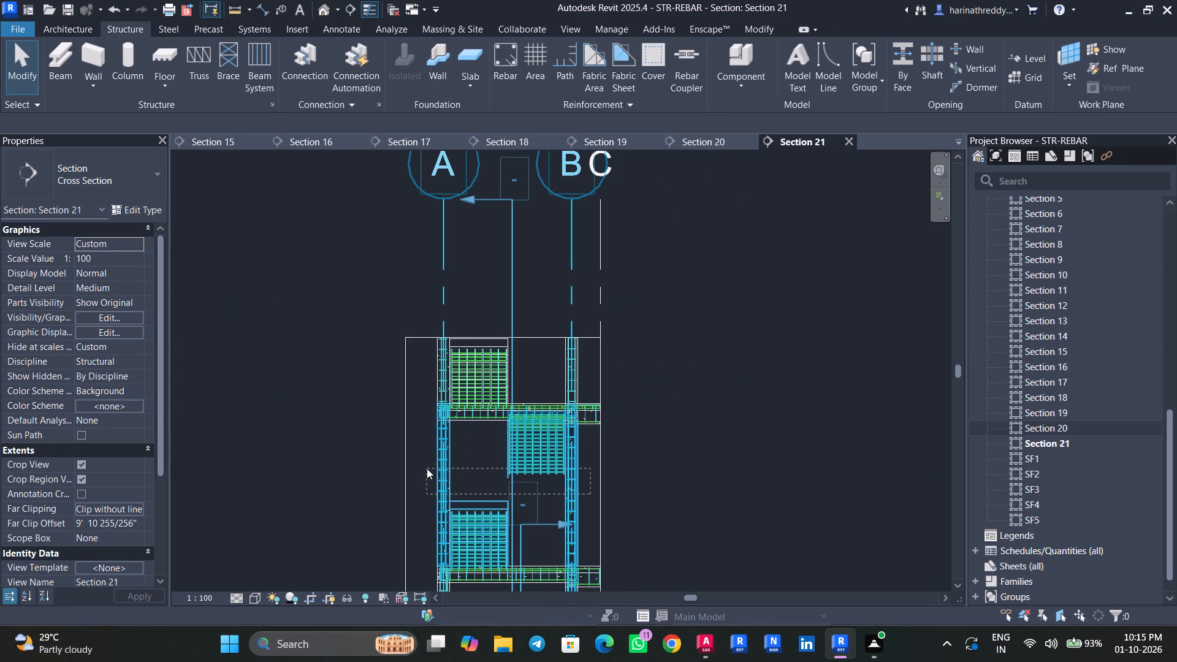
pyautogui.write('HH')
# Temporarily hide the column bars at grid B above the slab and the framing between grids B and C.
pyautogui.moveTo(498, 495); pyautogui.dragTo(496, 458, button='middle')
pyautogui.moveTo(497, 455); pyautogui.dragTo(505, 495, button='middle')
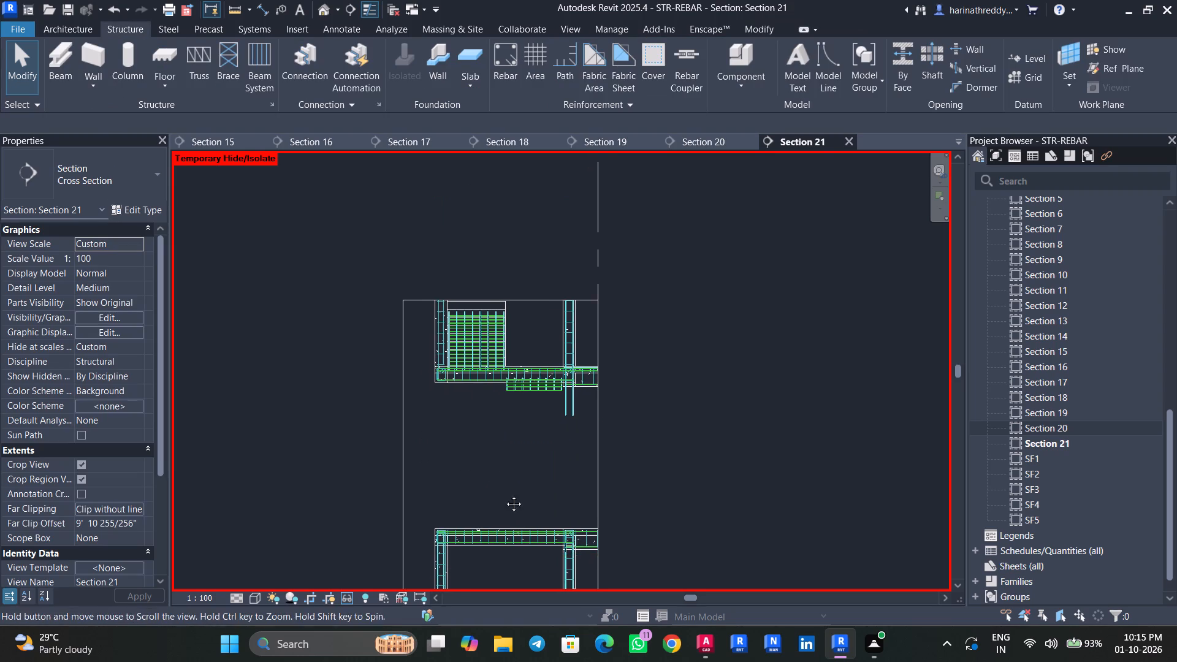
pyautogui.moveTo(505, 495); pyautogui.dragTo(514, 541, button='middle')
pyautogui.moveTo(566, 519); pyautogui.dragTo(577, 476)
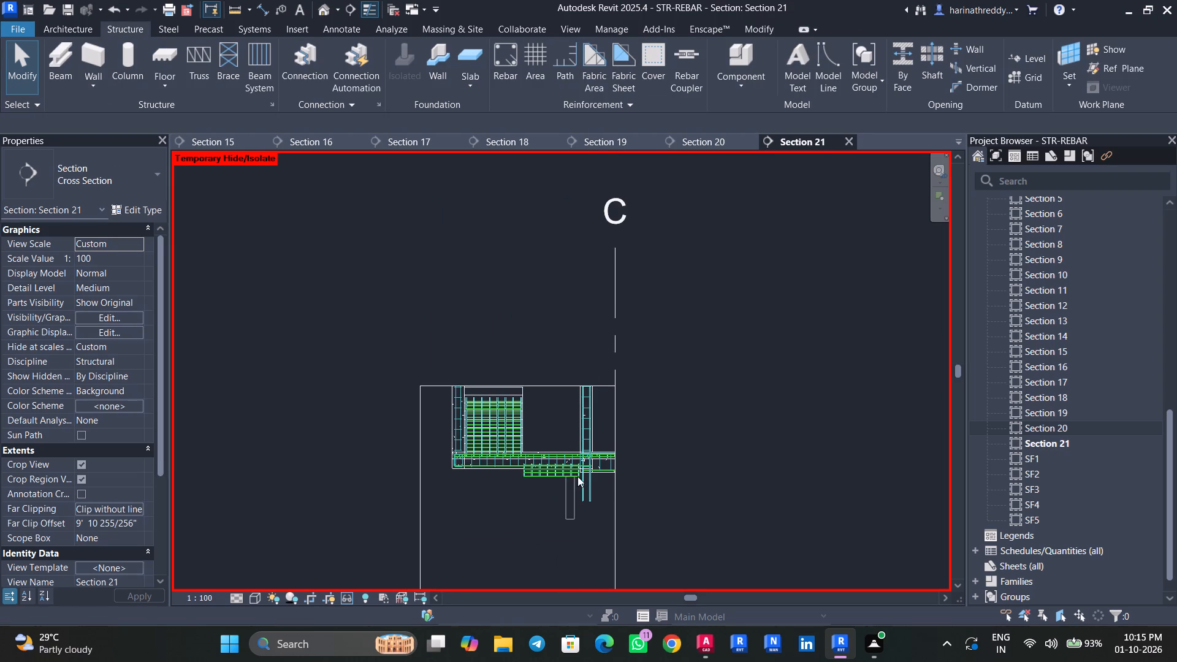
pyautogui.moveTo(577, 476); pyautogui.dragTo(603, 481)
pyautogui.moveTo(603, 420); pyautogui.dragTo(575, 418)
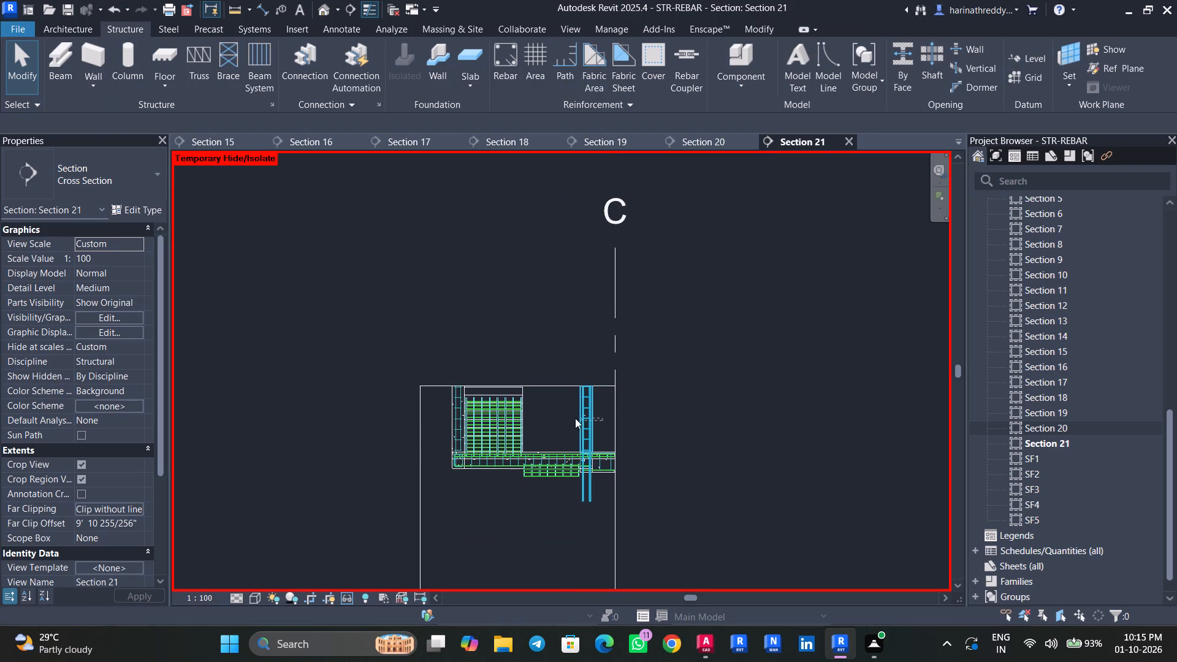
pyautogui.moveTo(575, 418); pyautogui.dragTo(560, 418)
pyautogui.write('HH')
pyautogui.scroll(1, 573, 452)
pyautogui.scroll(-1, 573, 452)
pyautogui.scroll(3, 573, 452)
pyautogui.moveTo(612, 519); pyautogui.dragTo(622, 435)
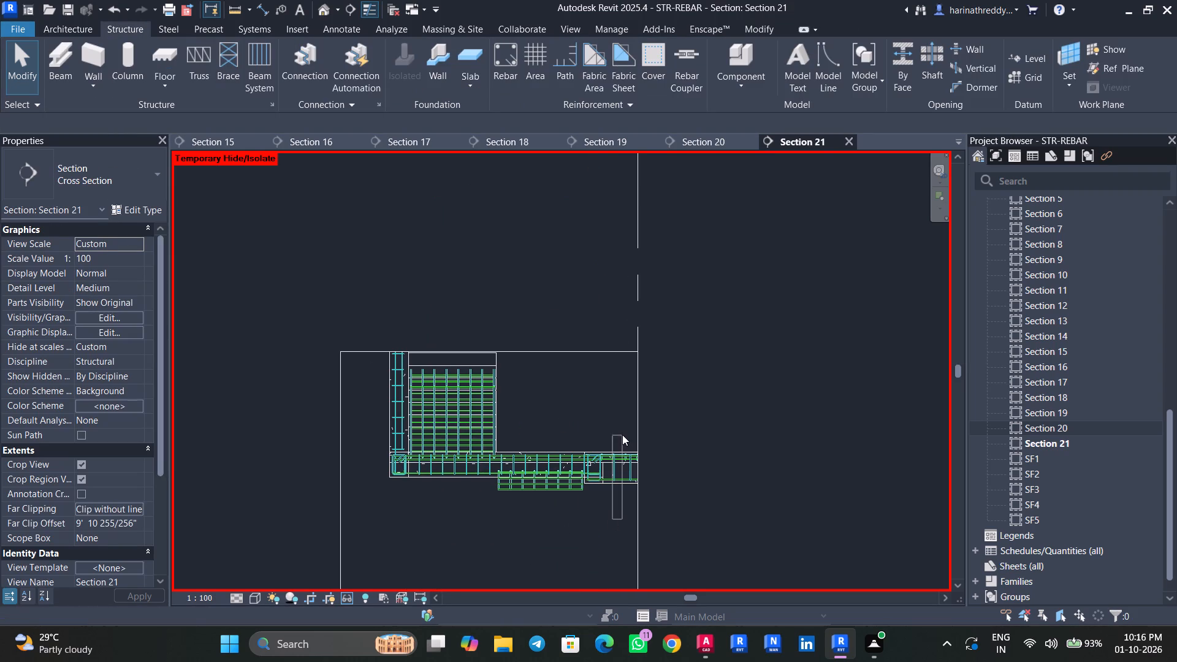
pyautogui.moveTo(622, 435); pyautogui.dragTo(604, 427)
pyautogui.write('HH')
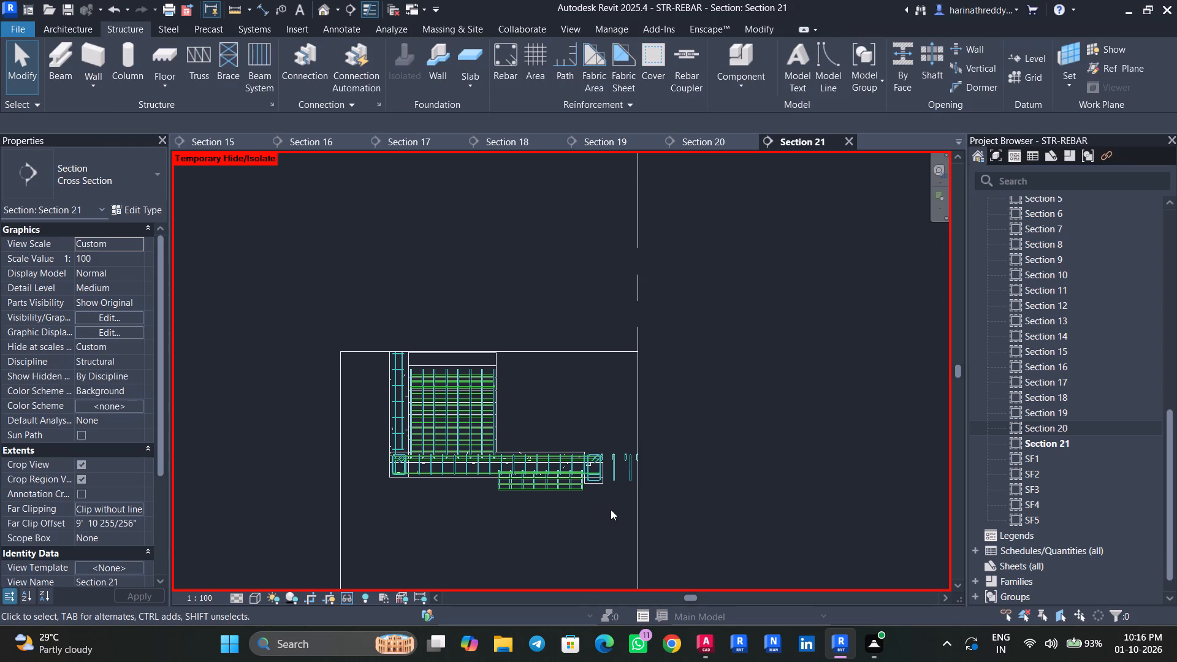
# Select everything around the slab, filter out Floors, and temporarily hide the rest so only the floor stays in view.
pyautogui.moveTo(622, 509); pyautogui.dragTo(354, 382)
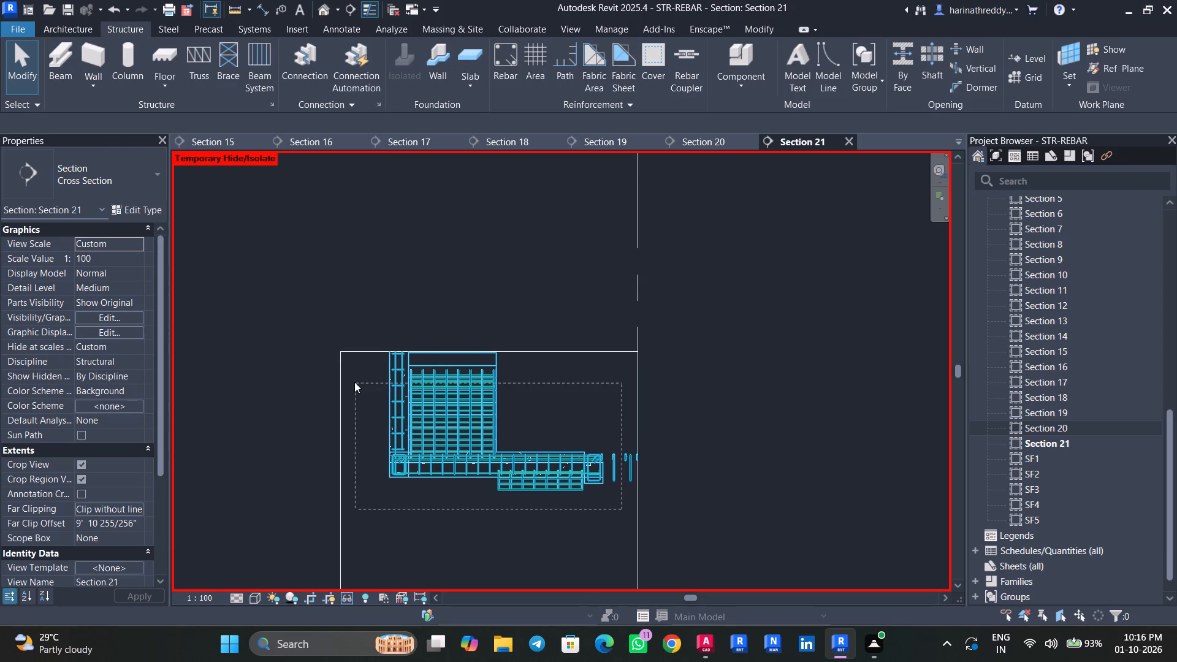
pyautogui.moveTo(354, 382); pyautogui.dragTo(368, 376)
pyautogui.click(739, 78)
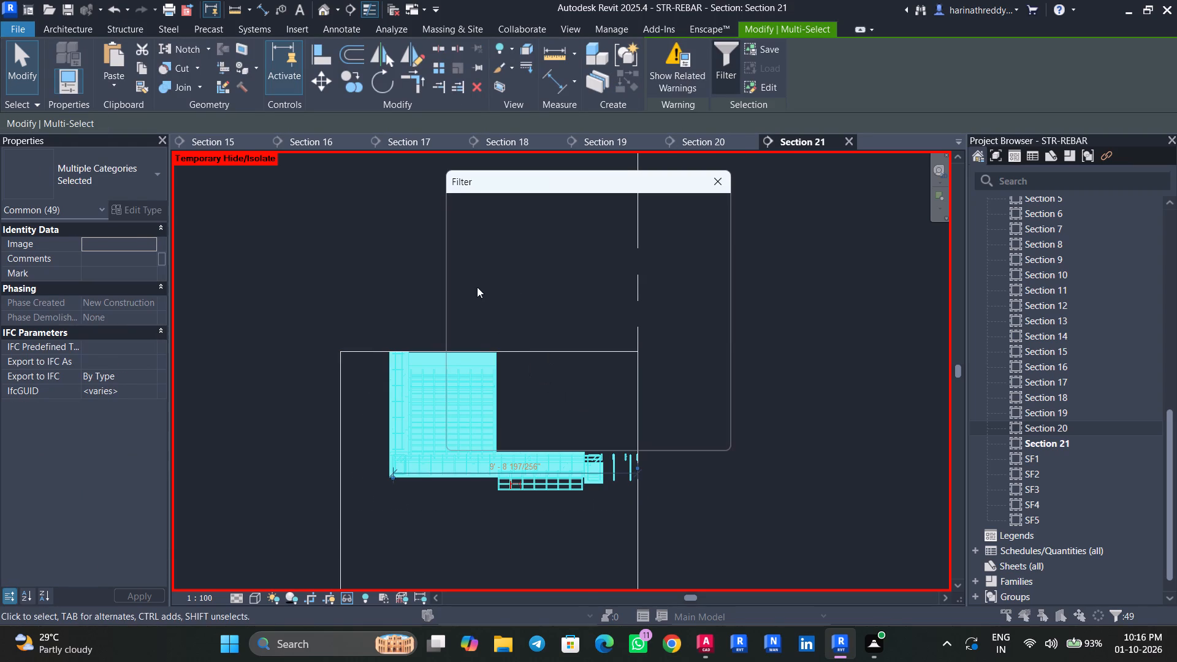
pyautogui.click(462, 222)
pyautogui.click(680, 436)
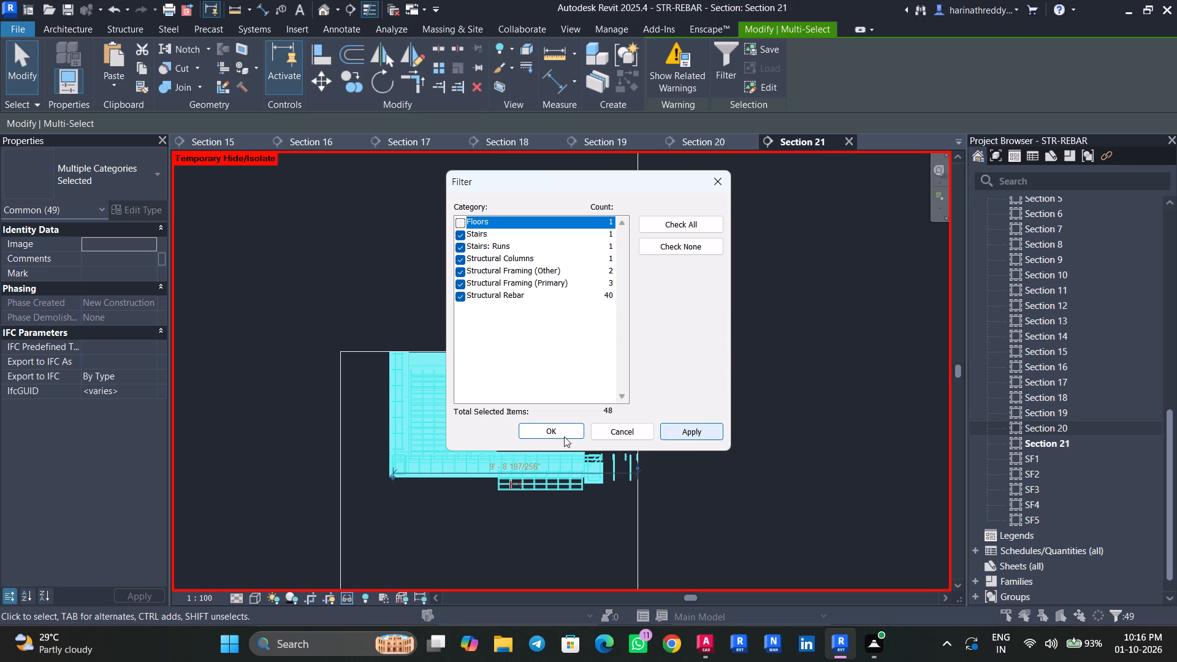
pyautogui.click(559, 434)
pyautogui.write('HH')
# Set the rebar cover of the isolated 5" FLOOR to SLAB <30 mm>.
pyautogui.scroll(2, 435, 470)
pyautogui.click(454, 460)
pyautogui.scroll(6, 454, 460)
pyautogui.scroll(-2, 454, 460)
pyautogui.scroll(3, 454, 460)
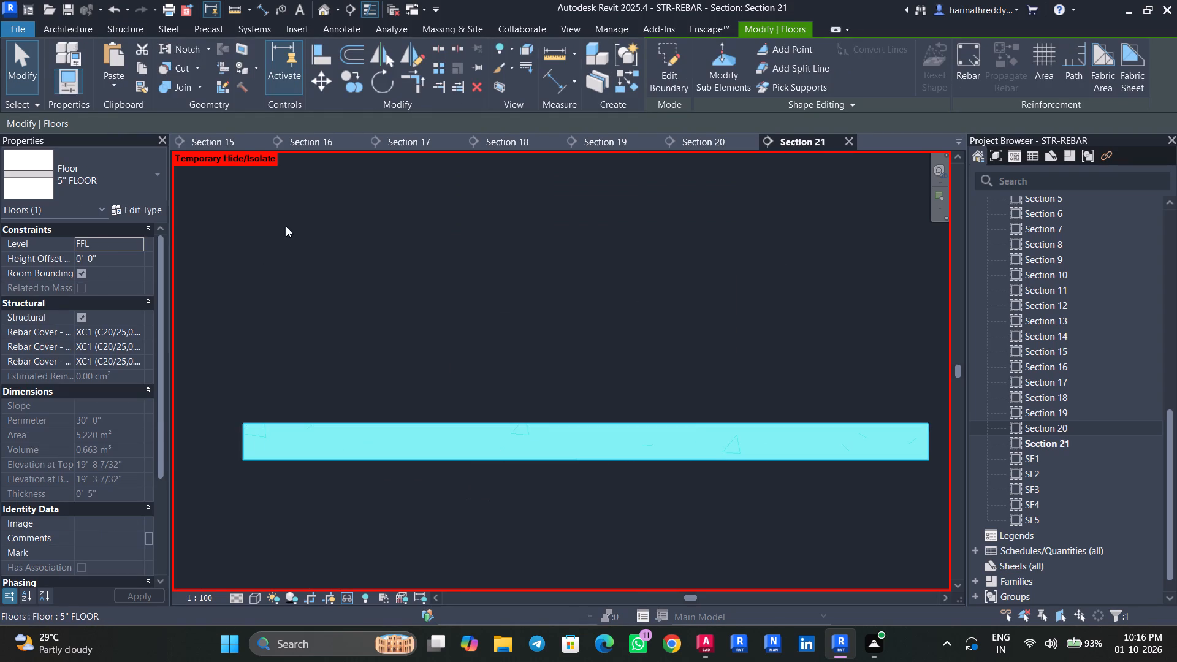
pyautogui.click(131, 28)
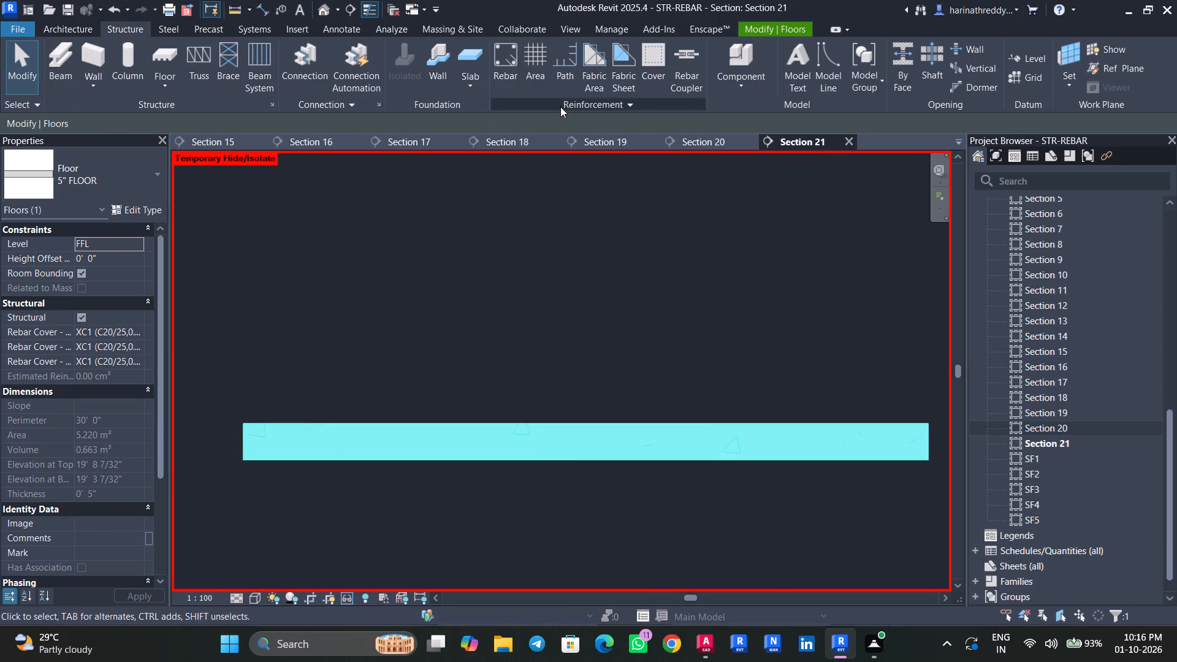
pyautogui.click(658, 78)
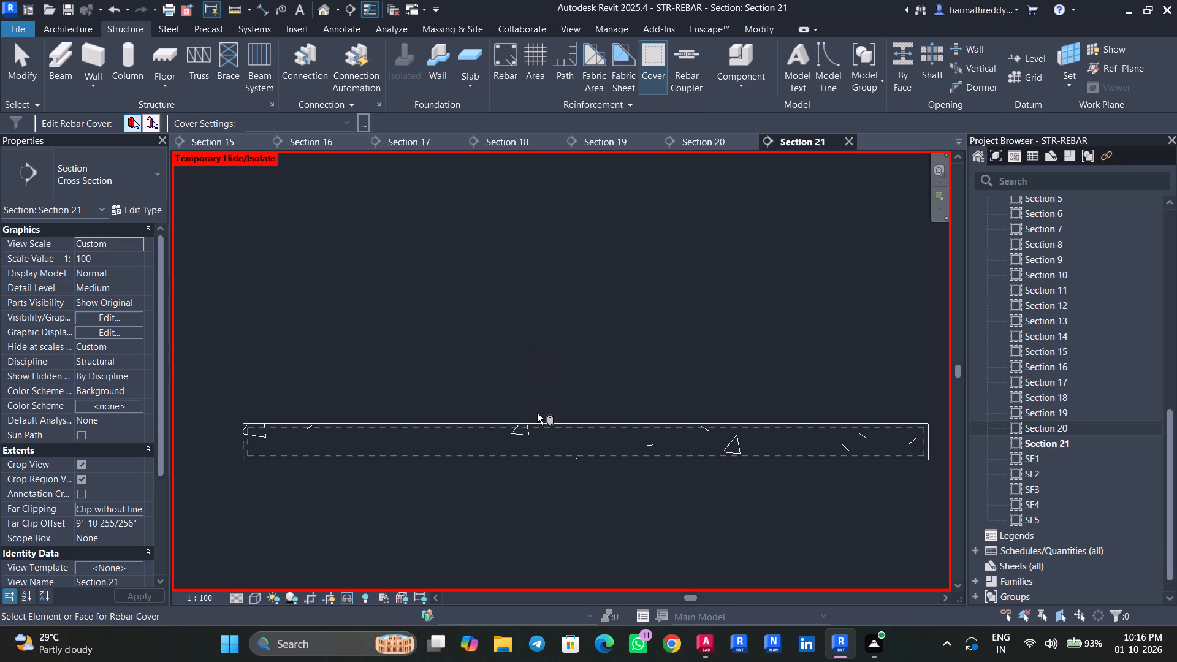
pyautogui.click(538, 414)
pyautogui.click(542, 424)
pyautogui.click(343, 122)
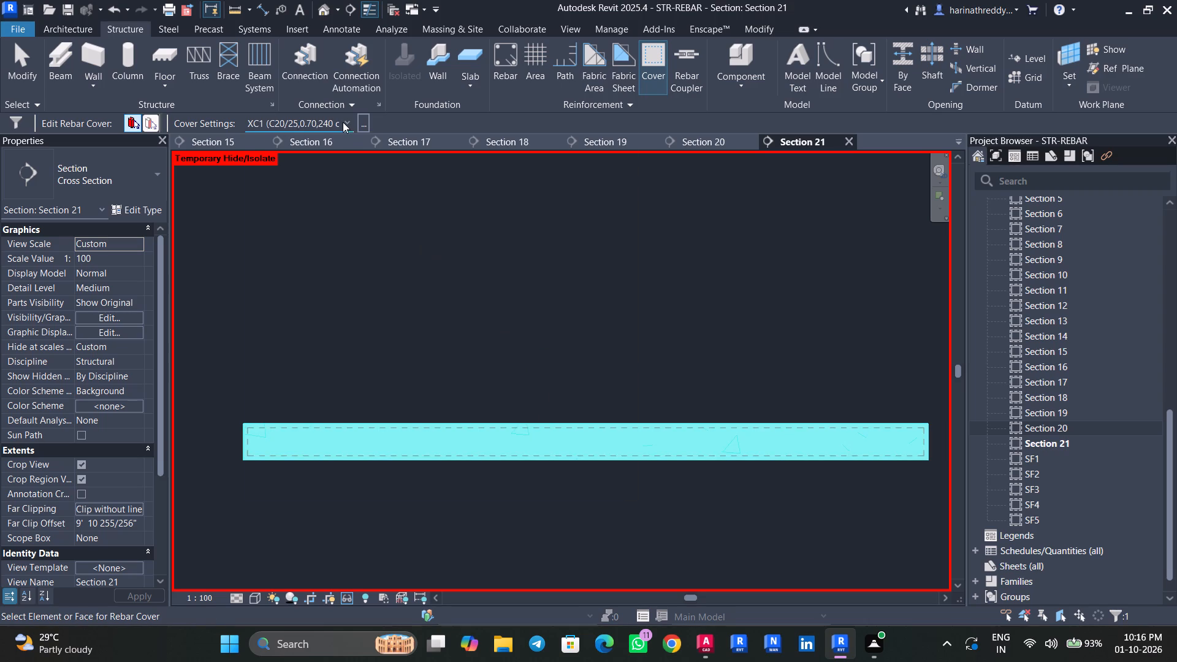
pyautogui.scroll(7, 311, 175)
pyautogui.scroll(-1, 316, 172)
pyautogui.scroll(4, 316, 172)
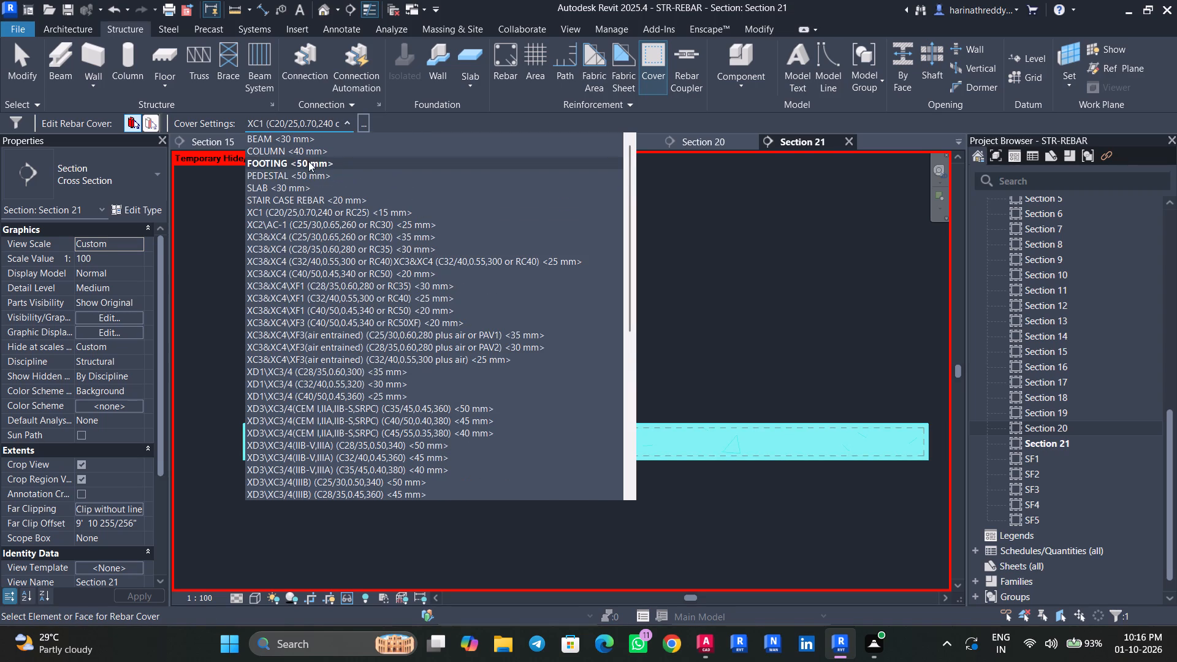
pyautogui.click(308, 189)
pyautogui.moveTo(444, 332); pyautogui.dragTo(402, 257, button='middle')
pyautogui.press('Escape')
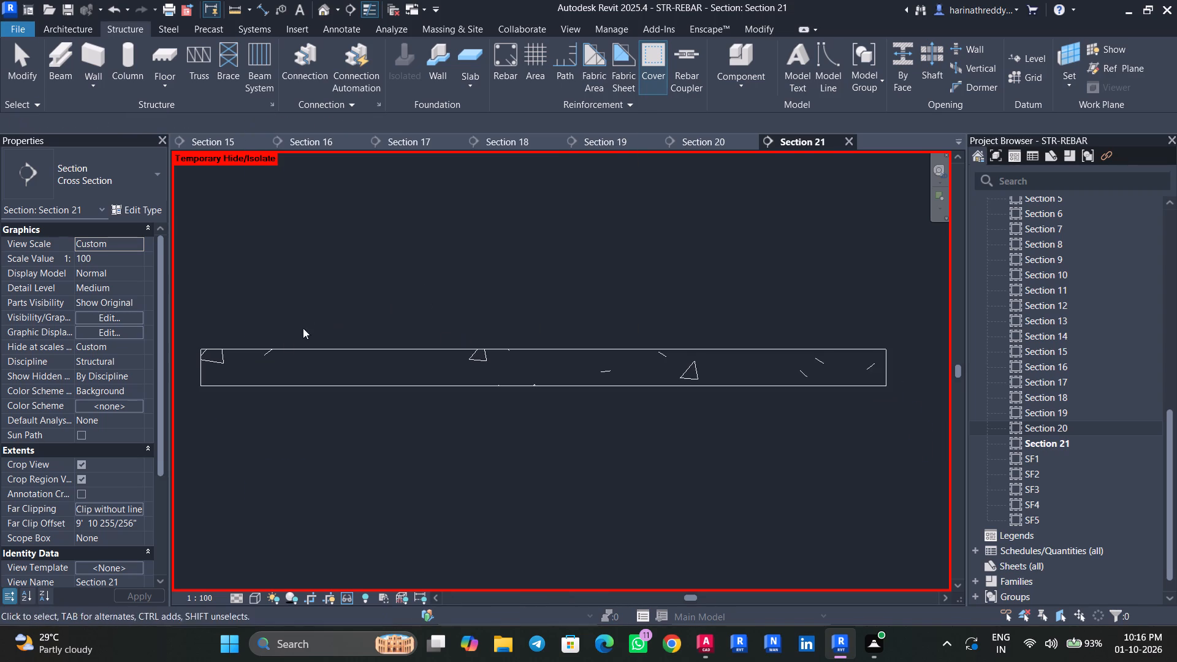
pyautogui.press('Escape')
# Start a sketched rebar hosted by the isolated 5" FLOOR and draw its first horizontal segment 1.5' long from the end cover, just below the top cover.
pyautogui.click(286, 347)
pyautogui.moveTo(306, 328); pyautogui.dragTo(349, 300, button='middle')
pyautogui.scroll(2, 477, 285)
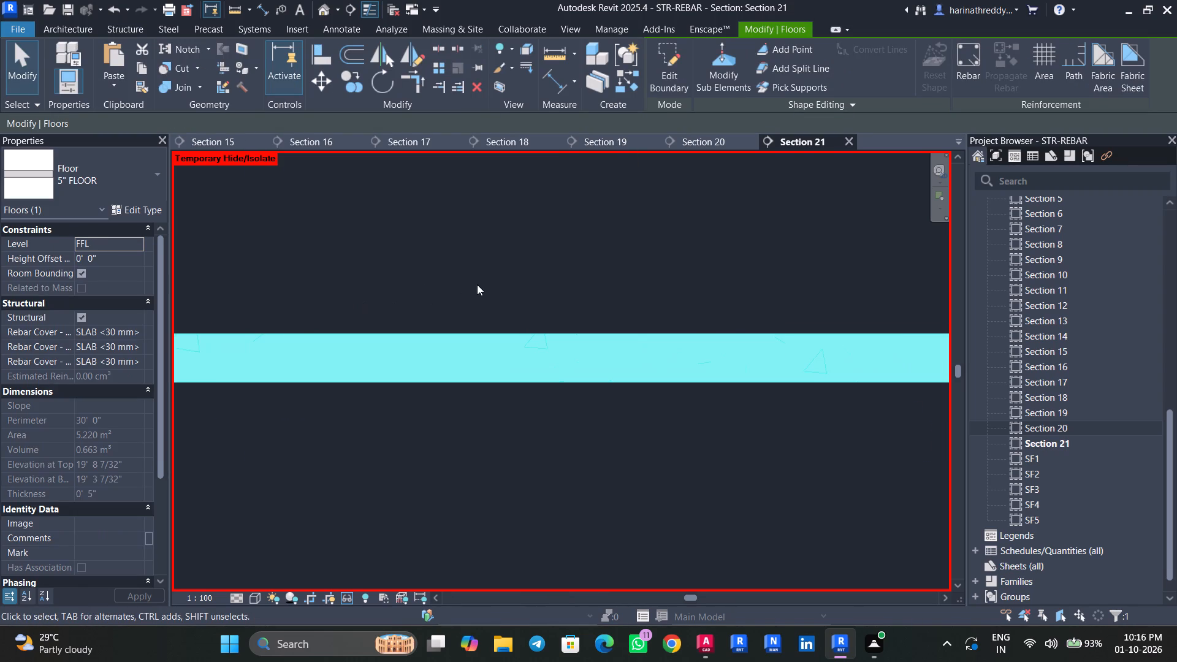
pyautogui.scroll(-2, 527, 280)
pyautogui.click(973, 62)
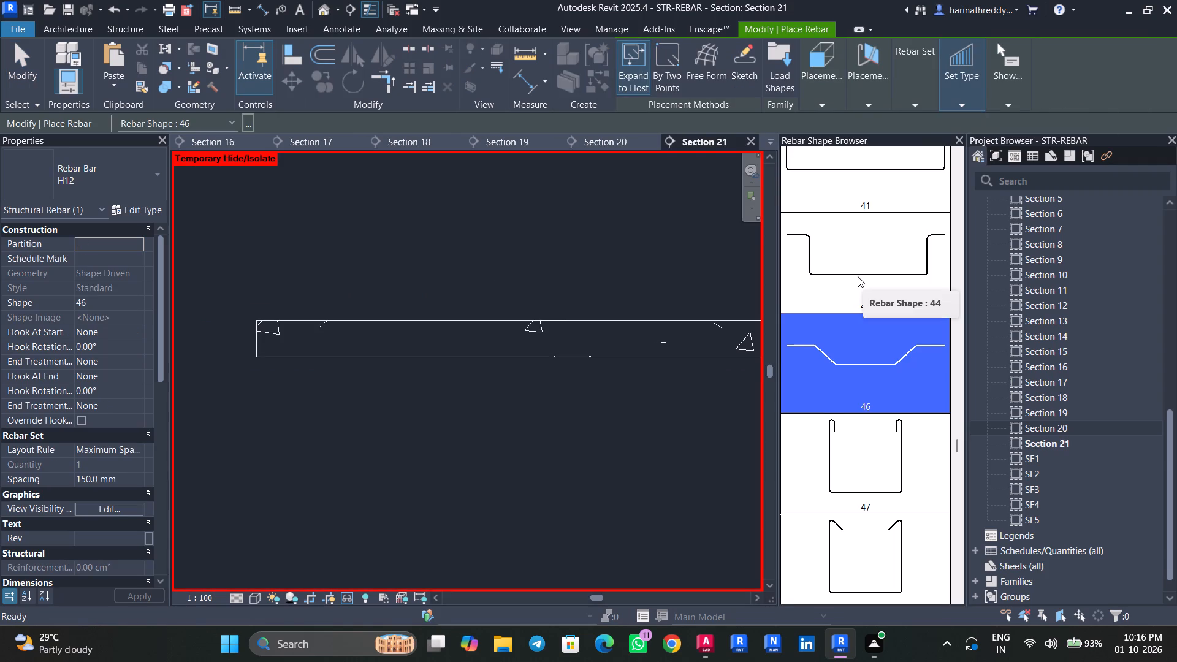
pyautogui.scroll(20, 859, 276)
pyautogui.scroll(20, 859, 276)
pyautogui.scroll(1, 859, 276)
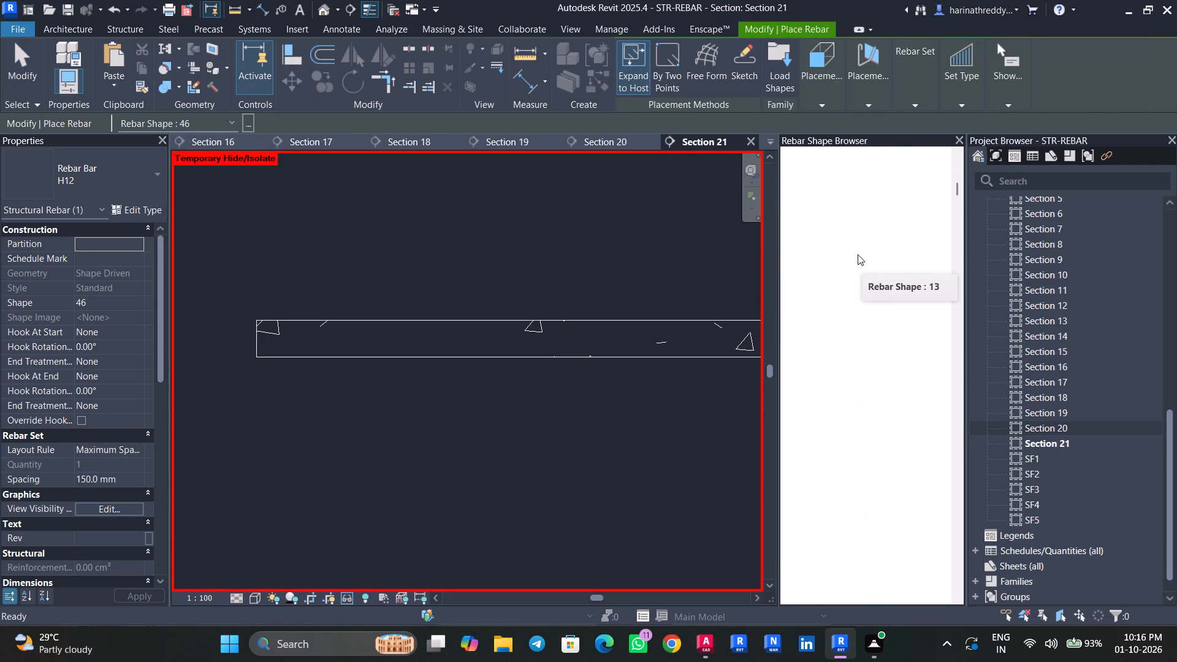
pyautogui.scroll(16, 858, 254)
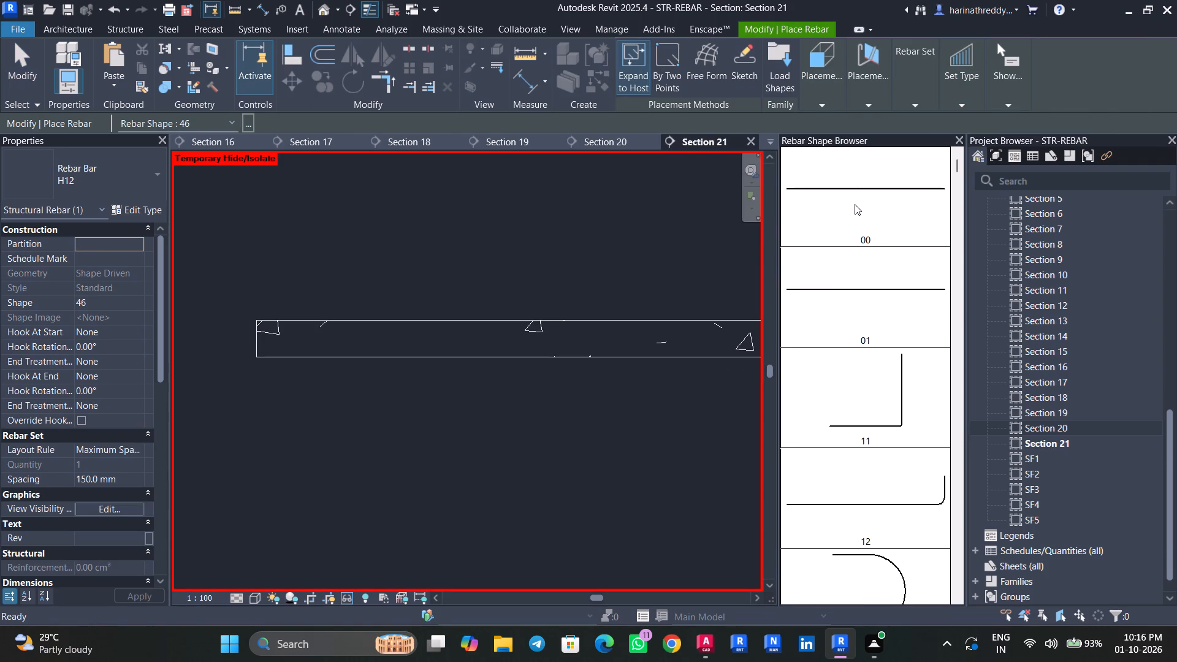
pyautogui.click(855, 204)
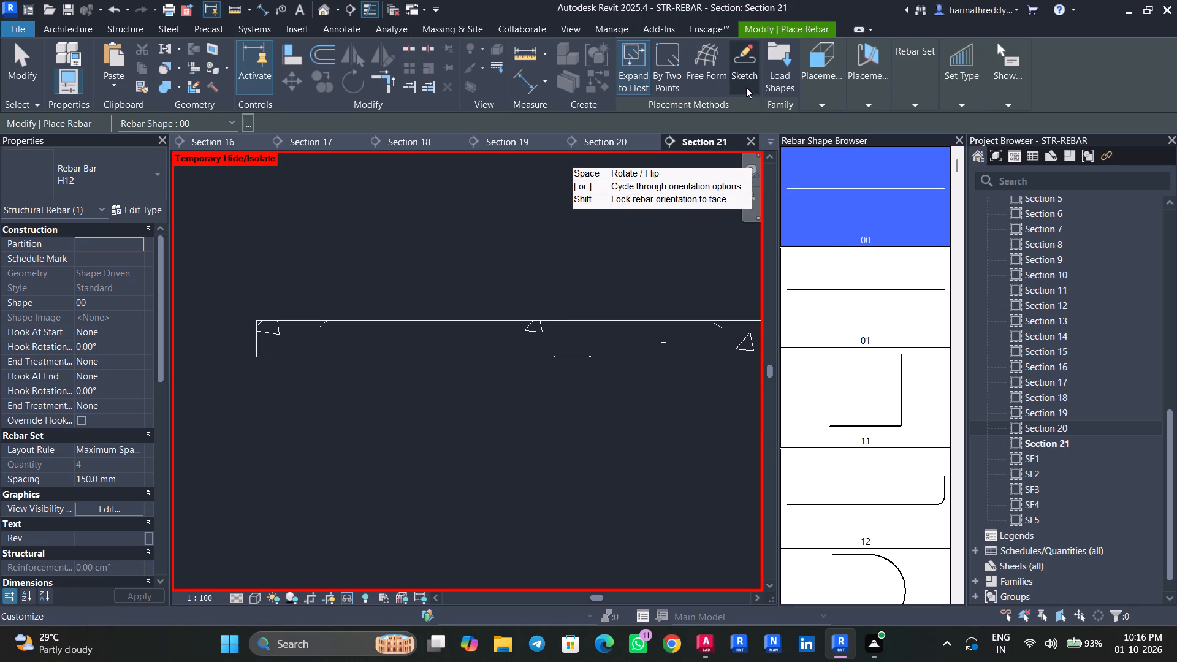
pyautogui.click(746, 87)
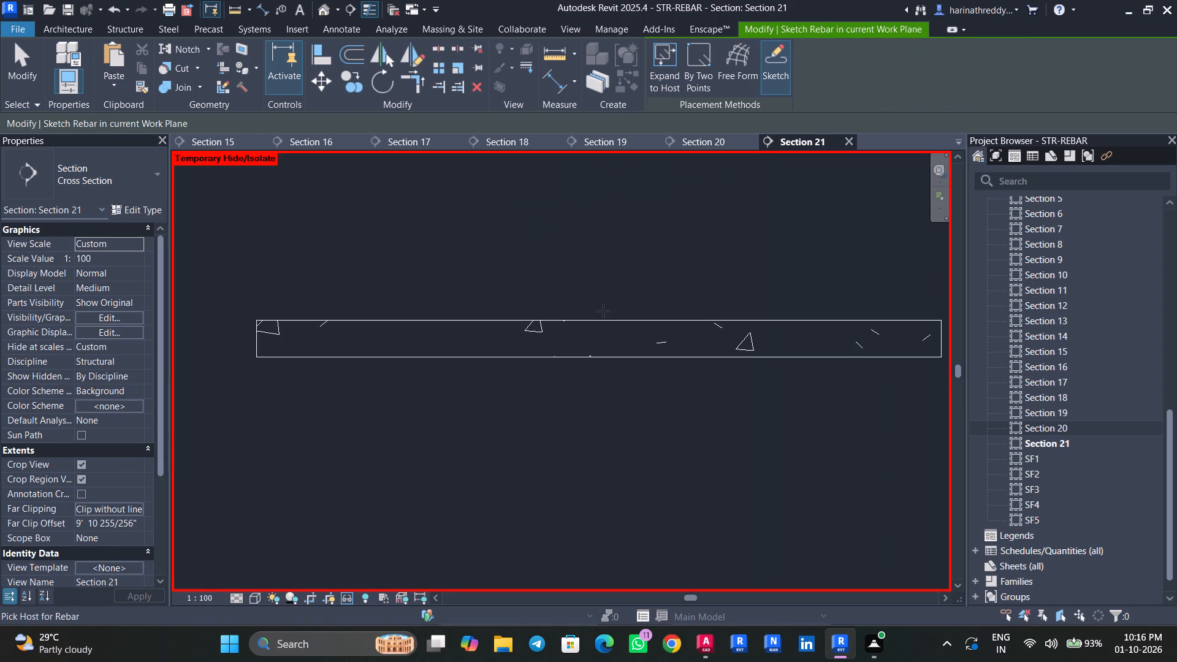
pyautogui.click(603, 319)
pyautogui.scroll(2, 288, 330)
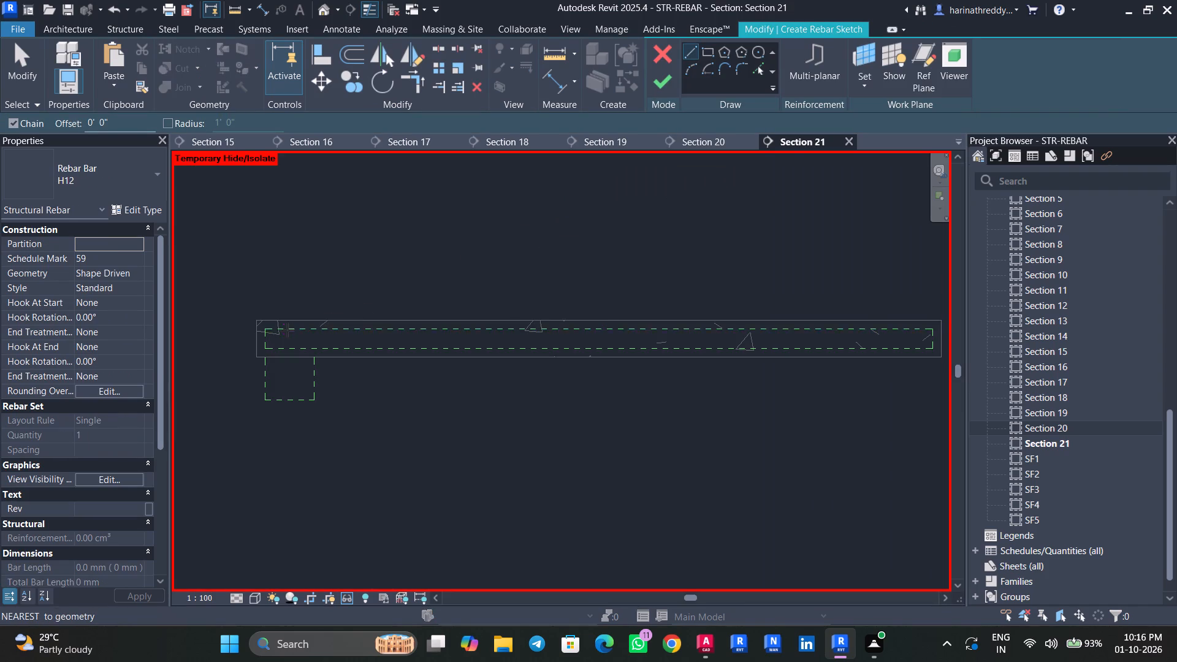
pyautogui.scroll(6, 288, 330)
pyautogui.click(237, 329)
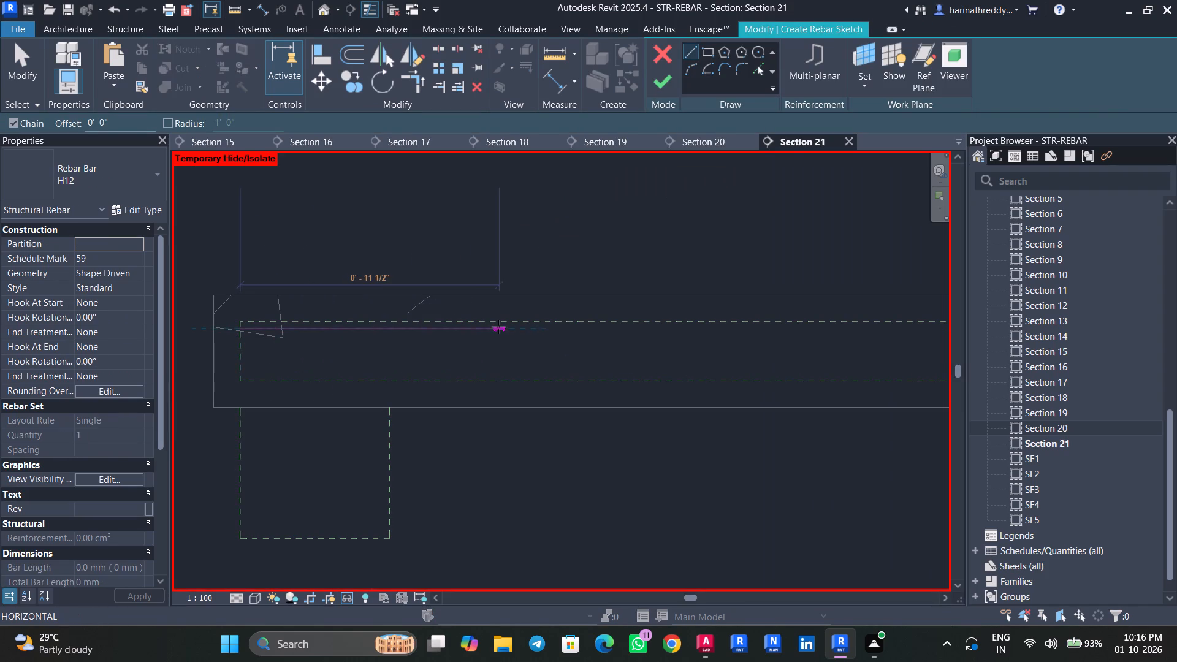
pyautogui.moveTo(560, 338); pyautogui.dragTo(424, 338, button='middle')
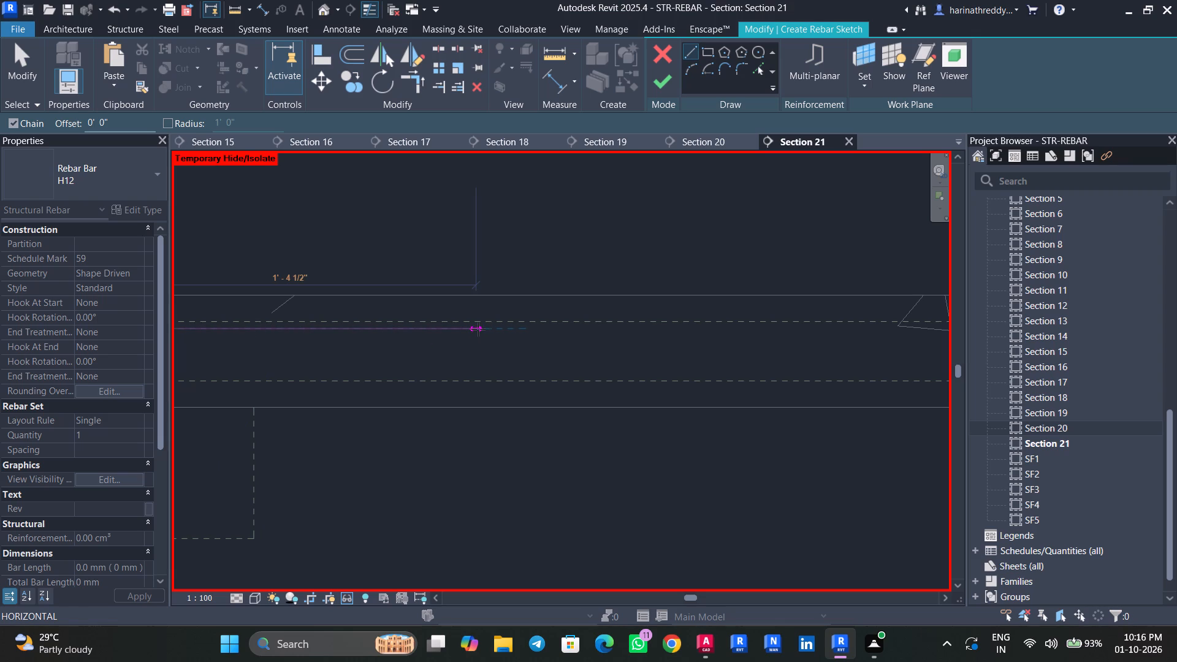
pyautogui.write('1.5')
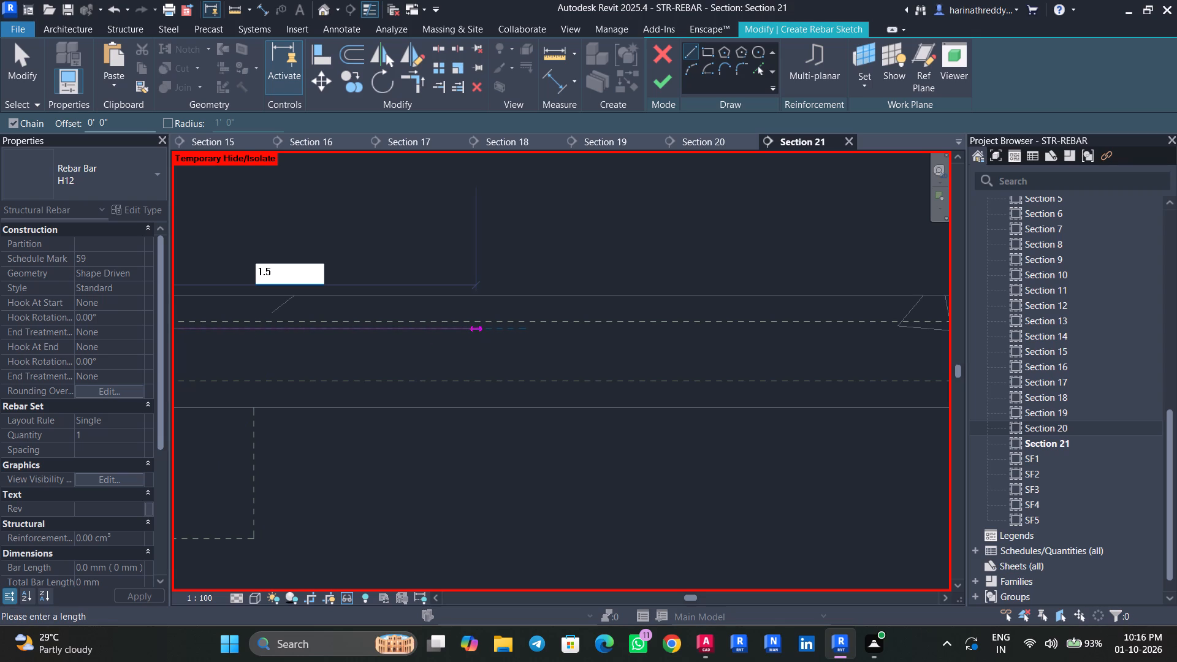
pyautogui.press("'")
pyautogui.press('Return')
# Draw a 45° downward crank from the top segment's end and shorten it to about 2 3/4", ending just above the bottom cover.
pyautogui.scroll(-3, 603, 362)
pyautogui.moveTo(603, 362); pyautogui.dragTo(452, 358, button='middle')
pyautogui.scroll(3, 452, 358)
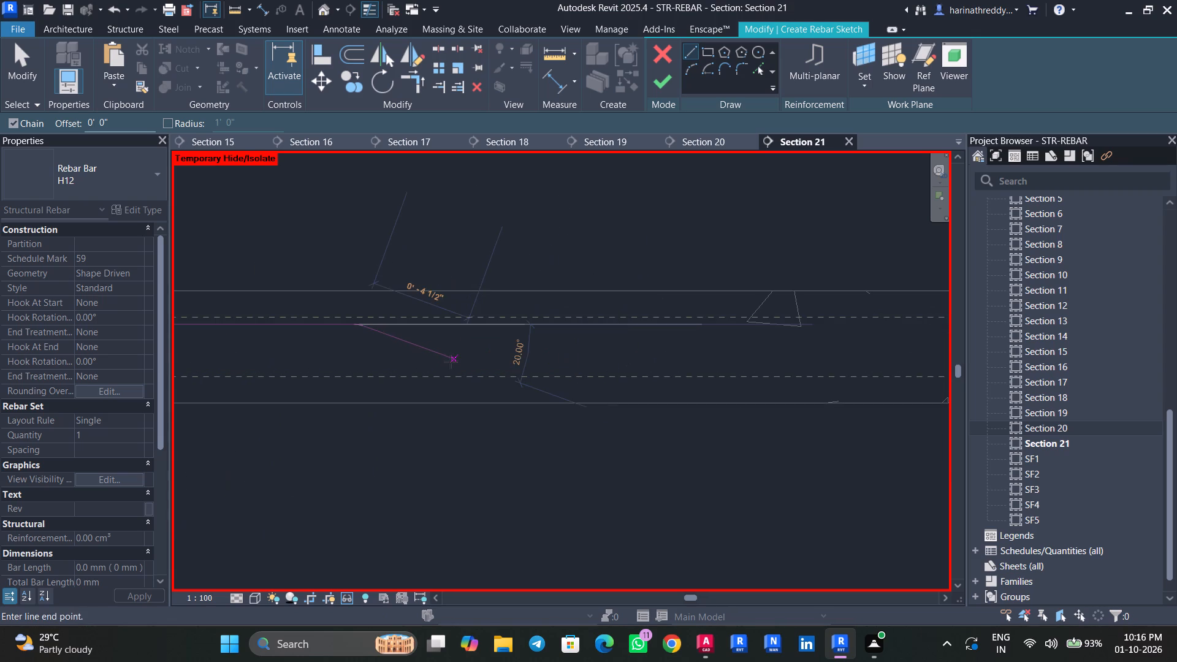
pyautogui.scroll(3, 442, 370)
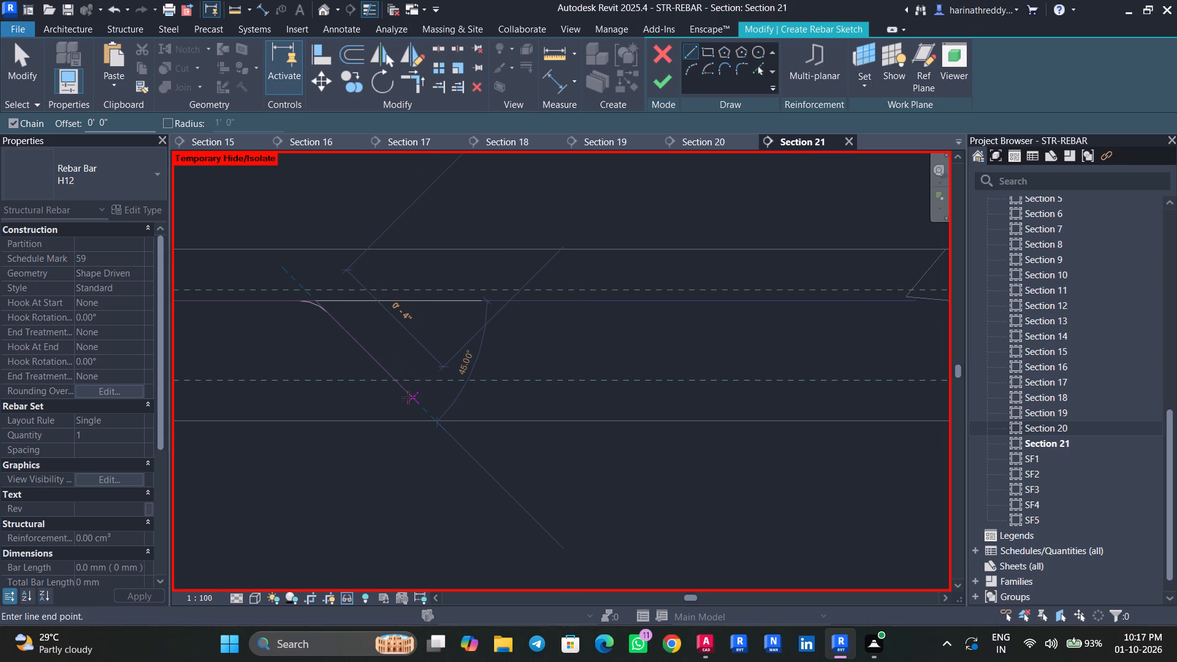
pyautogui.click(408, 397)
pyautogui.press('Escape')
pyautogui.press('Escape')
pyautogui.press('Escape')
pyautogui.click(399, 381)
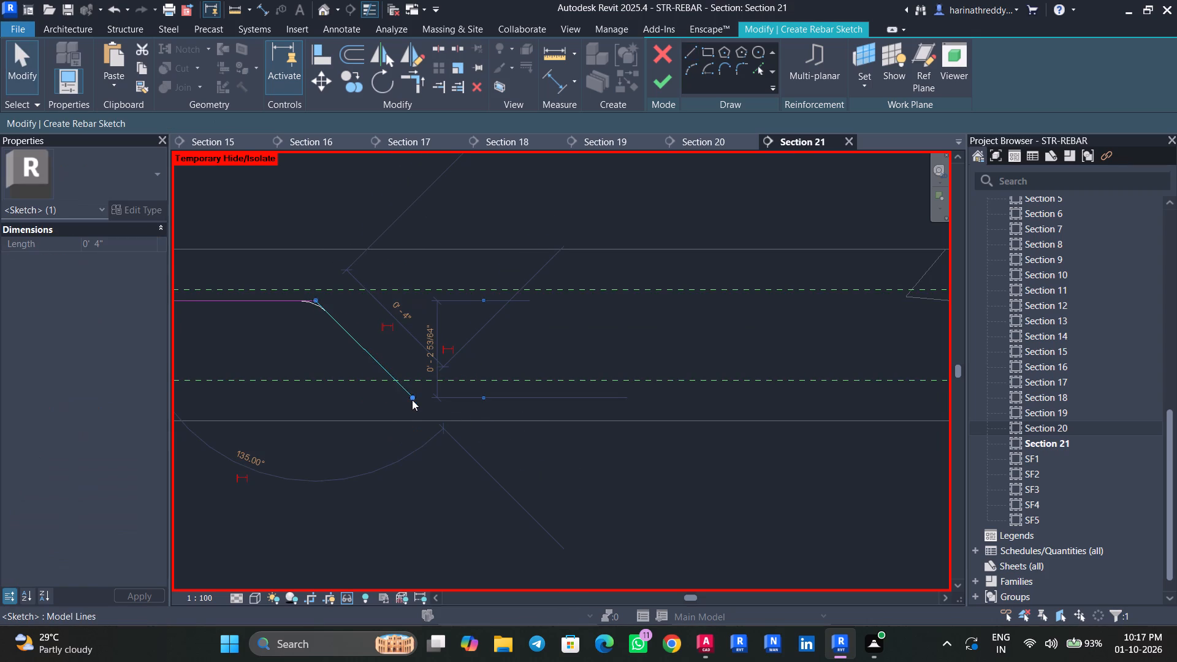
pyautogui.moveTo(412, 398); pyautogui.dragTo(380, 370)
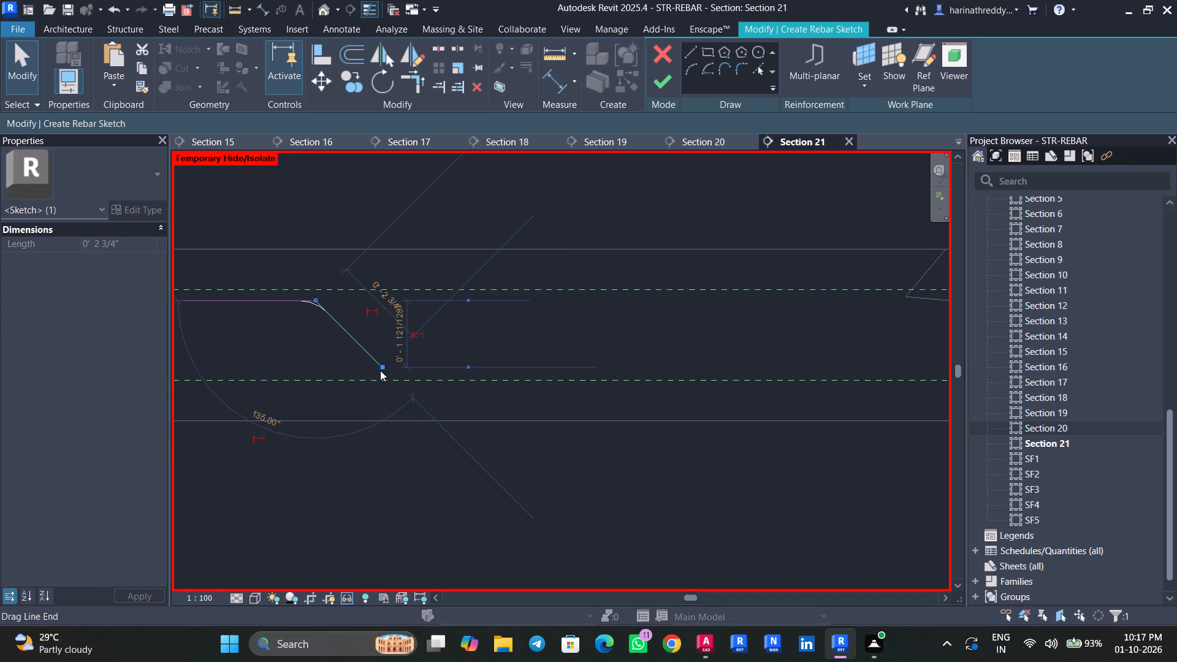
pyautogui.scroll(4, 380, 370)
pyautogui.press('Escape')
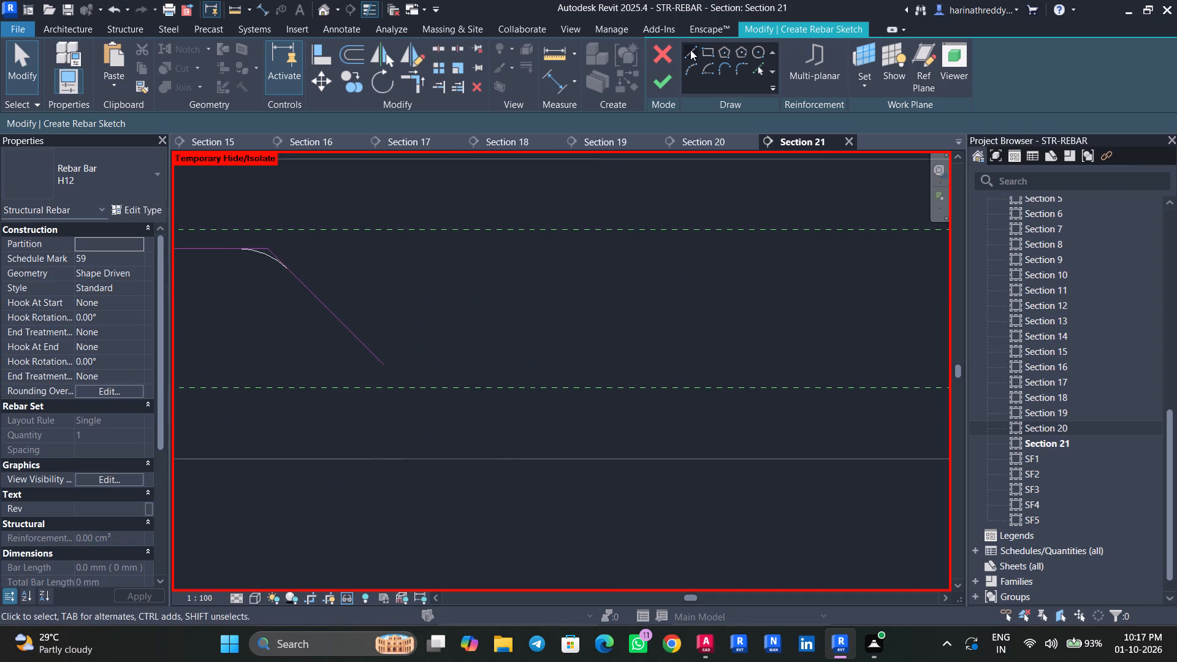
# Draw the bar's horizontal bottom segment, about 1200 mm long, from the crank's lower end along the bottom cover.
pyautogui.click(690, 50)
pyautogui.click(384, 365)
pyautogui.scroll(-9, 384, 365)
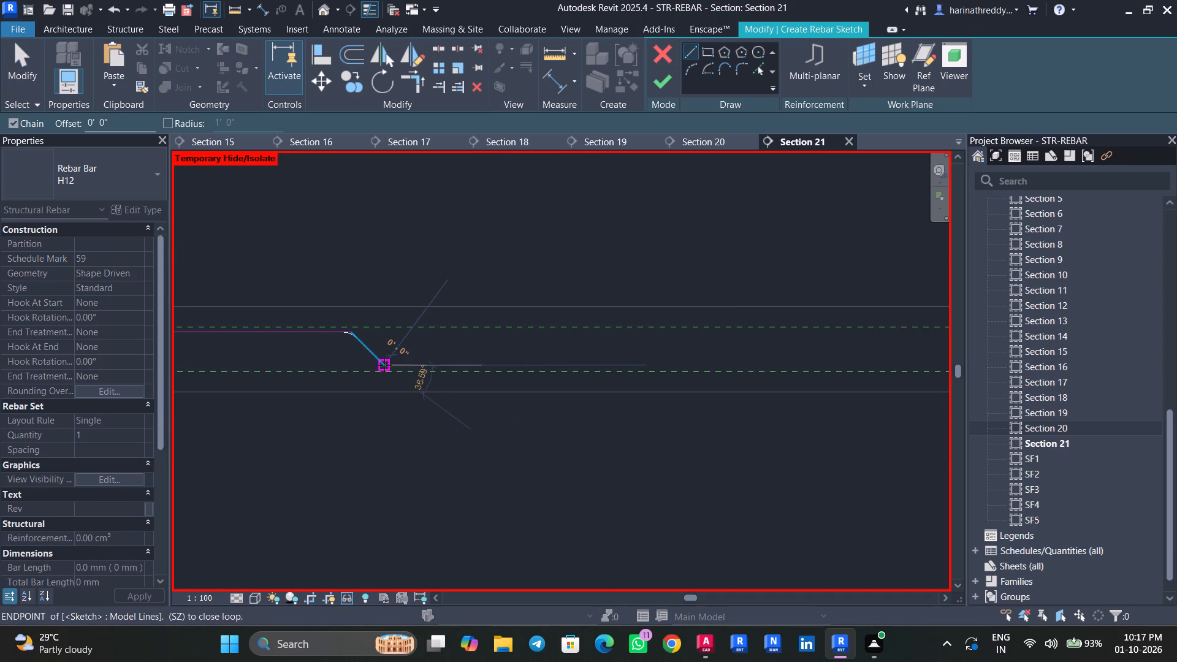
pyautogui.scroll(-1, 384, 365)
pyautogui.moveTo(652, 360); pyautogui.dragTo(587, 360, button='middle')
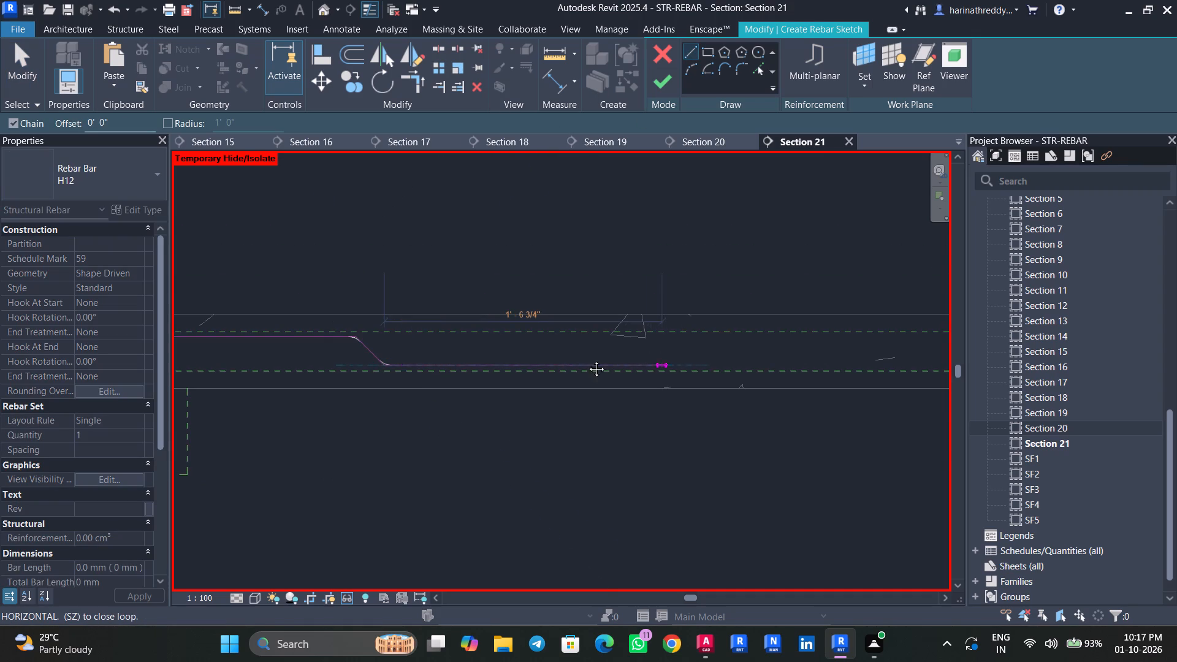
pyautogui.moveTo(587, 360); pyautogui.dragTo(292, 360, button='middle')
pyautogui.moveTo(649, 355); pyautogui.dragTo(368, 360, button='middle')
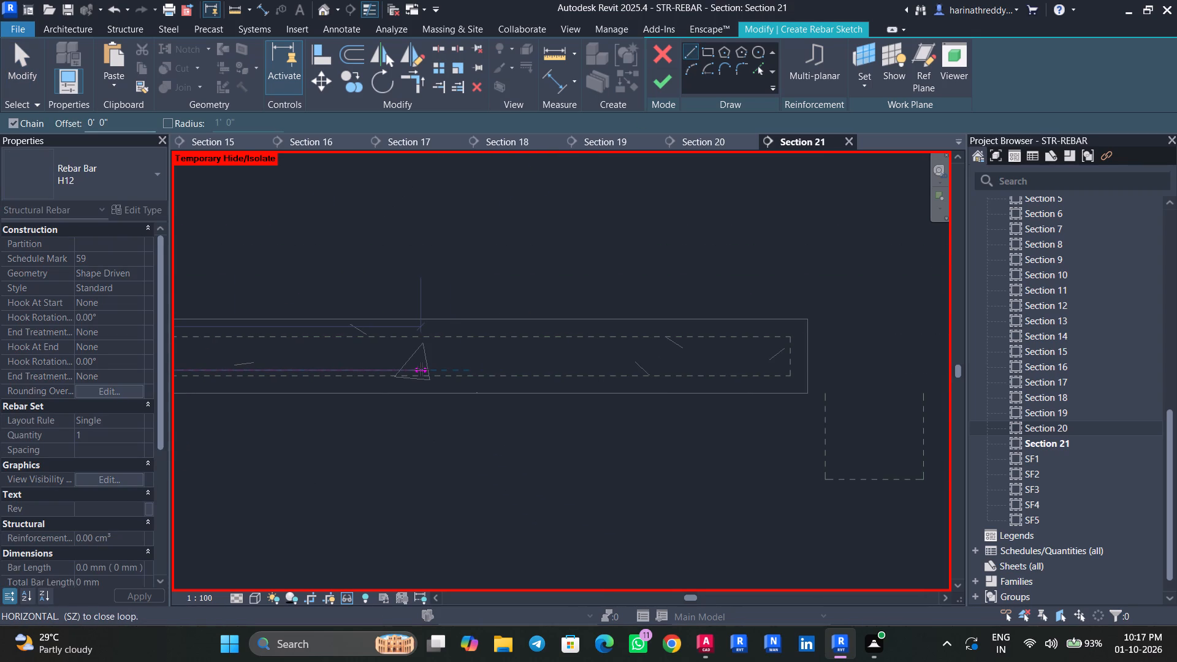
pyautogui.click(446, 369)
# Draw a 45° upward crank of about 2 3/4" and a horizontal top segment to the far end cover, completing the rebar sketch.
pyautogui.scroll(8, 446, 369)
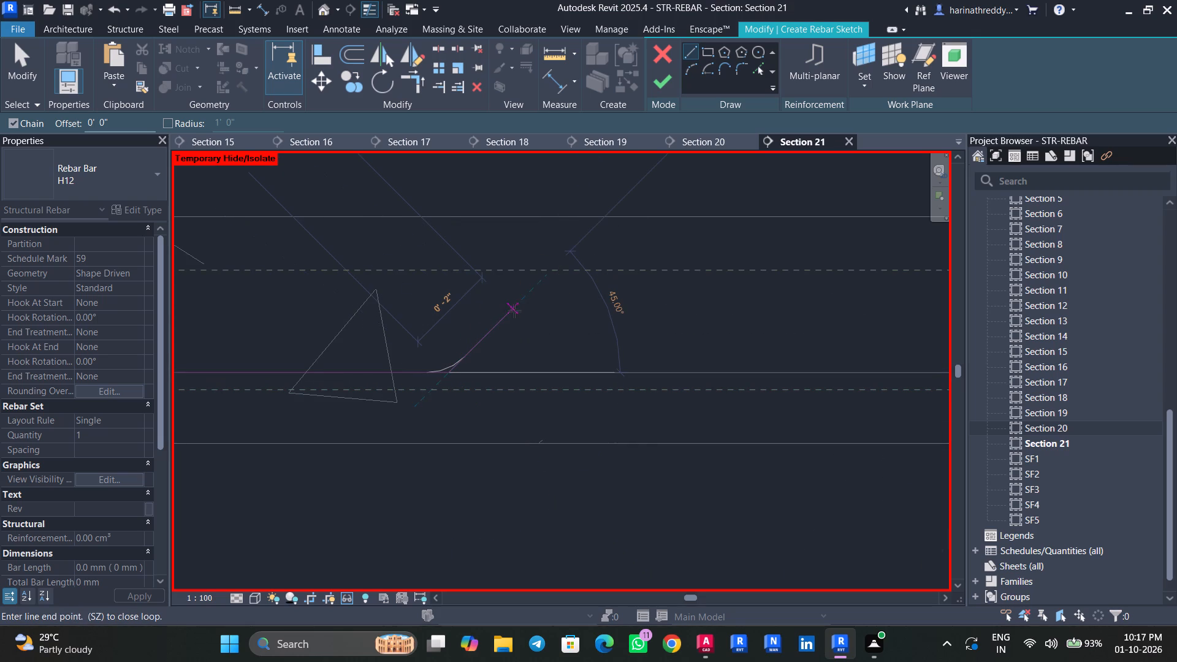
pyautogui.click(541, 289)
pyautogui.moveTo(738, 281); pyautogui.dragTo(442, 297, button='middle')
pyautogui.moveTo(722, 310); pyautogui.dragTo(484, 327, button='middle')
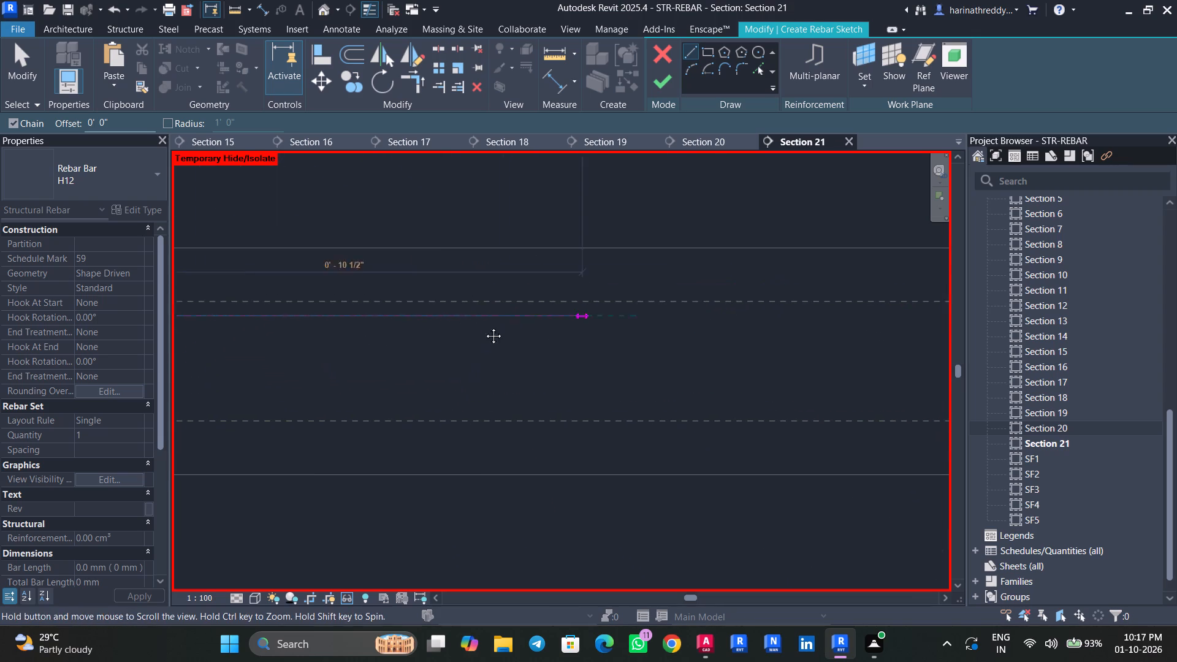
pyautogui.moveTo(484, 327); pyautogui.dragTo(456, 327, button='middle')
pyautogui.moveTo(728, 336); pyautogui.dragTo(405, 335, button='middle')
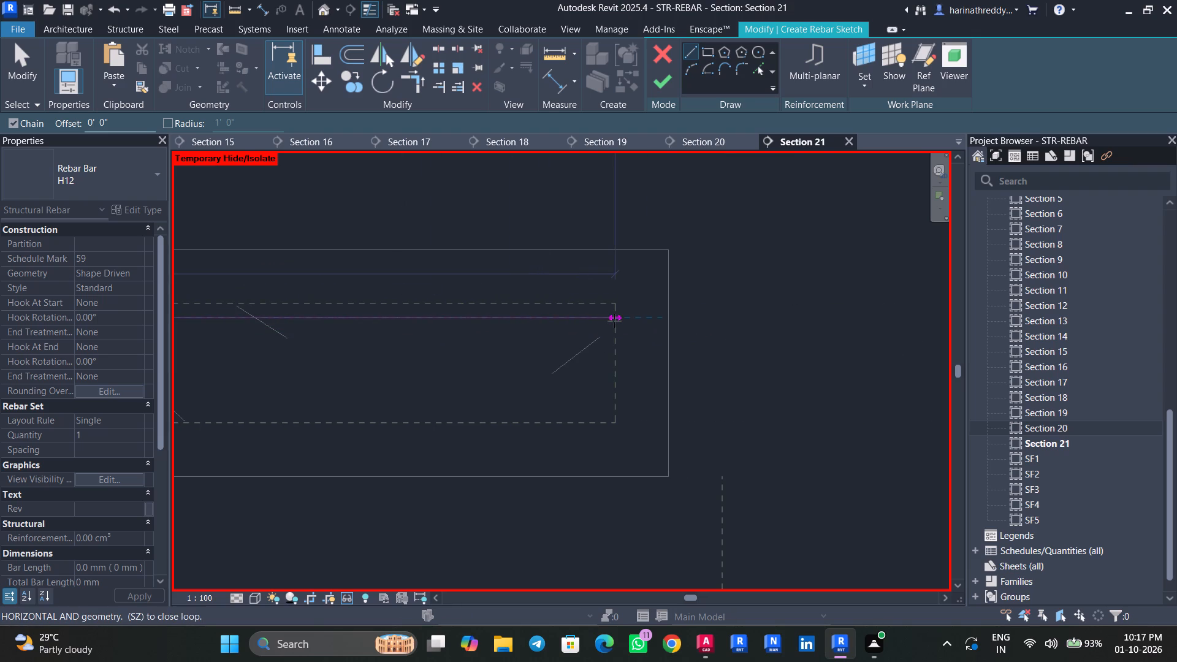
pyautogui.scroll(5, 615, 321)
pyautogui.click(615, 317)
pyautogui.press('Escape')
pyautogui.press('Escape')
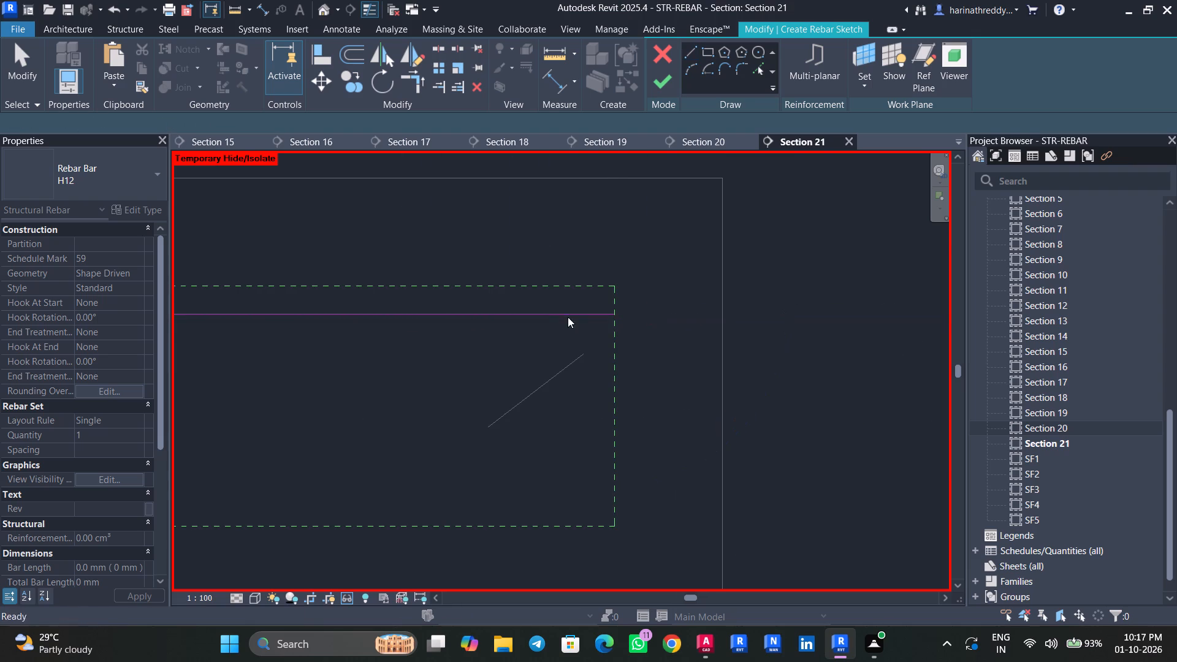
pyautogui.click(663, 86)
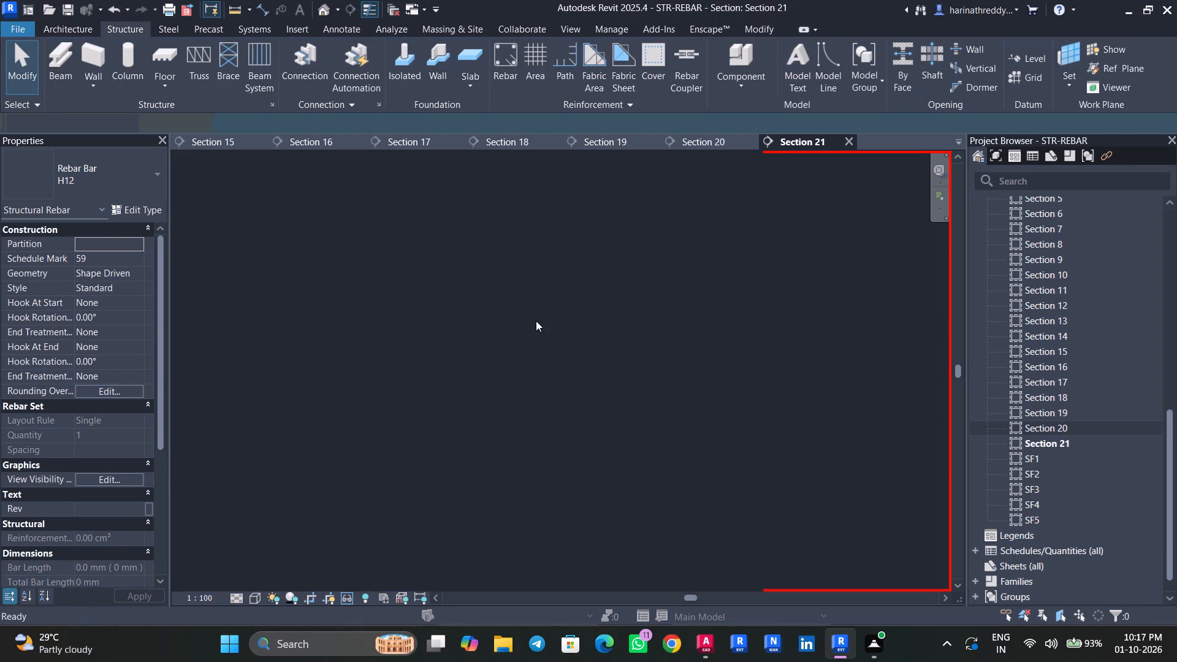
# Change the new cranked bar's type to H16.
pyautogui.scroll(-5, 509, 367)
pyautogui.press('Escape')
pyautogui.press('Escape')
pyautogui.press('Escape')
pyautogui.click(454, 348)
pyautogui.scroll(-5, 449, 376)
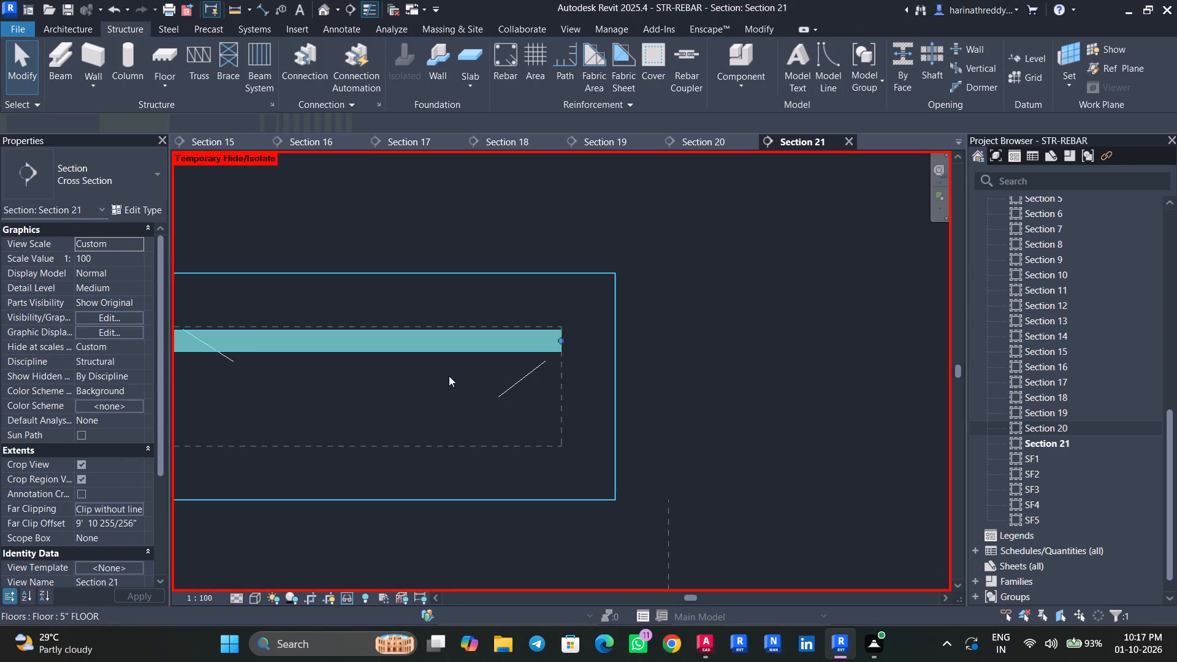
pyautogui.moveTo(442, 378); pyautogui.dragTo(761, 378, button='middle')
pyautogui.click(59, 165)
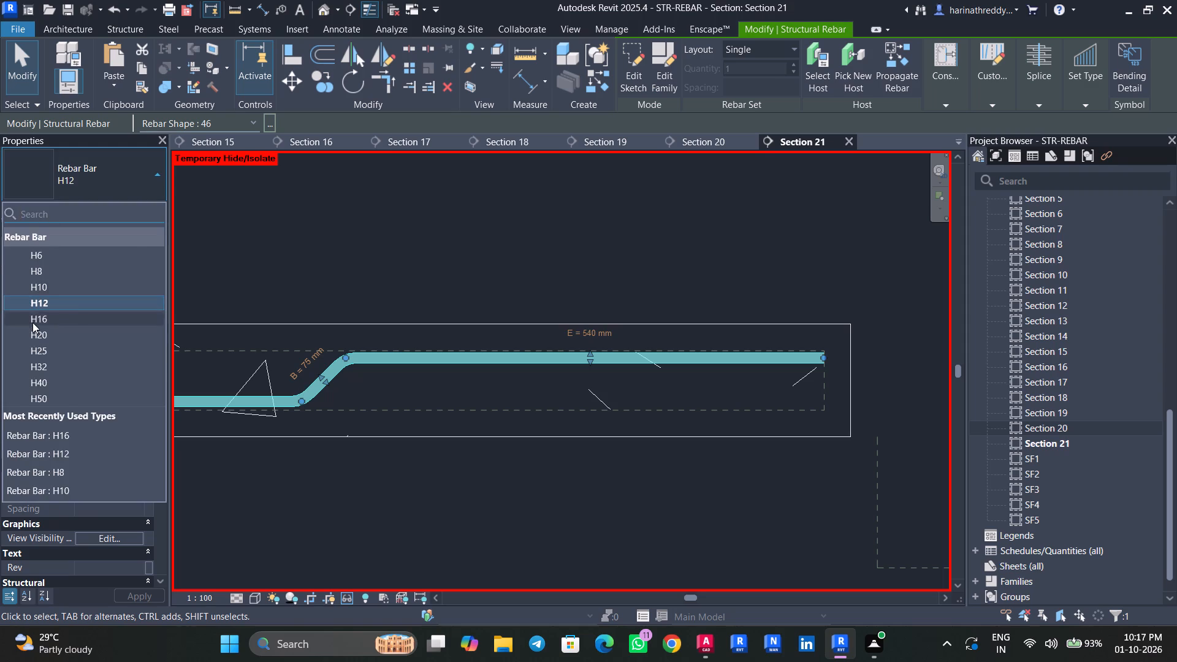
pyautogui.click(32, 322)
pyautogui.press('Escape')
# Shift the H16 bar's far-end top segment slightly below the top cover line and nudge it back upward to fit.
pyautogui.click(514, 366)
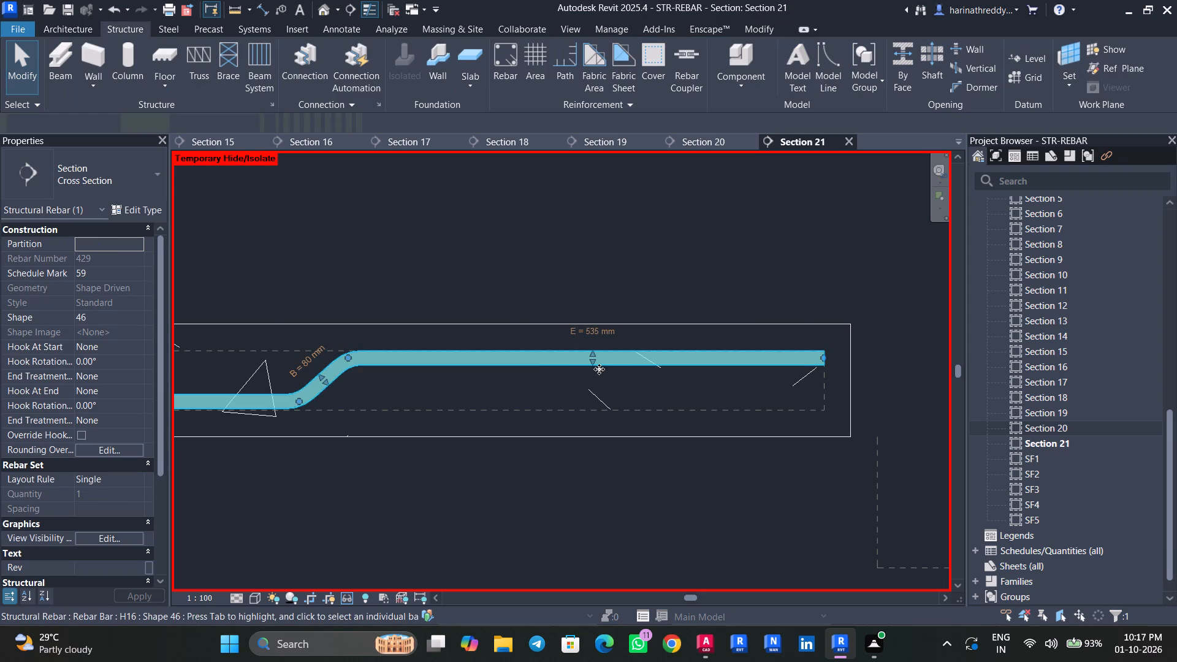
pyautogui.scroll(6, 582, 362)
pyautogui.scroll(-1, 592, 365)
pyautogui.scroll(3, 592, 365)
pyautogui.moveTo(609, 350); pyautogui.dragTo(611, 360)
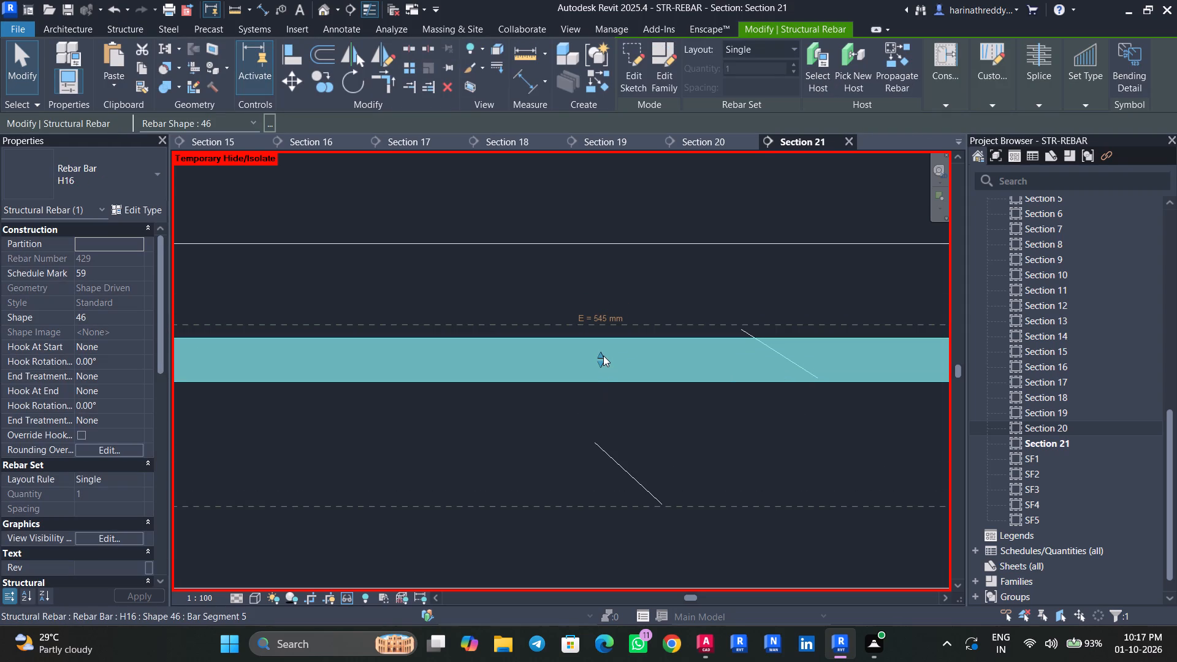
pyautogui.press('Up')
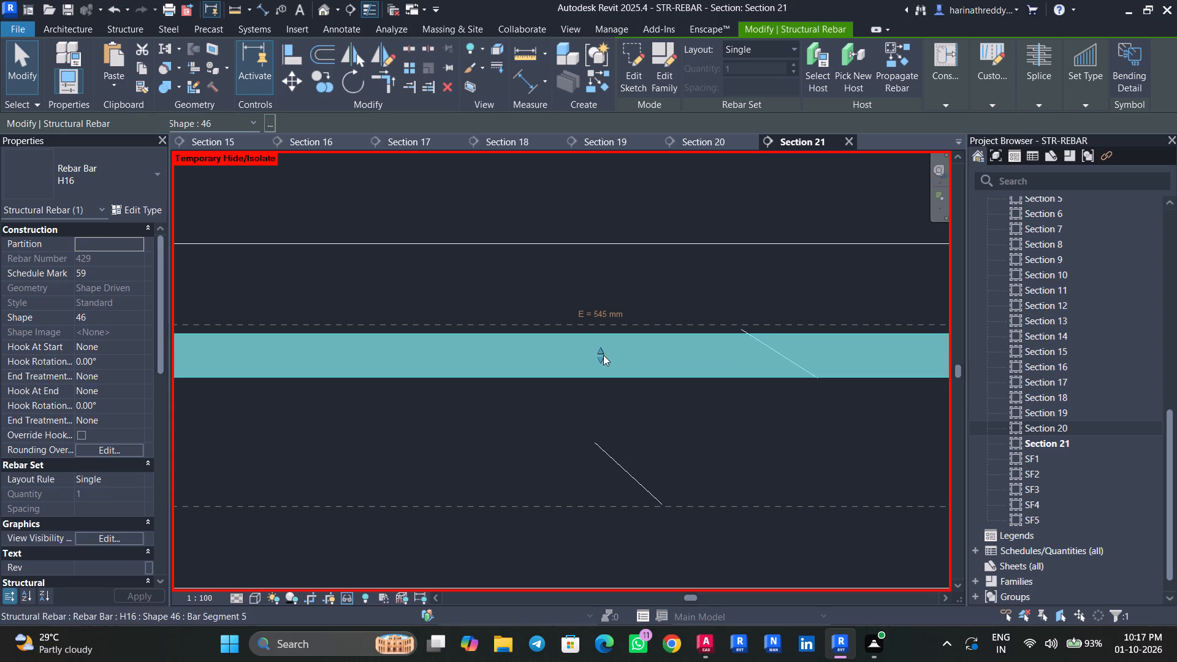
pyautogui.press('Up')
# Examine the cranked bar along the slab, checking its bottom segment, cranks and opposite end against the cover lines.
pyautogui.scroll(-1, 595, 376)
pyautogui.scroll(1, 595, 376)
pyautogui.scroll(-9, 595, 376)
pyautogui.moveTo(590, 386); pyautogui.dragTo(839, 379, button='middle')
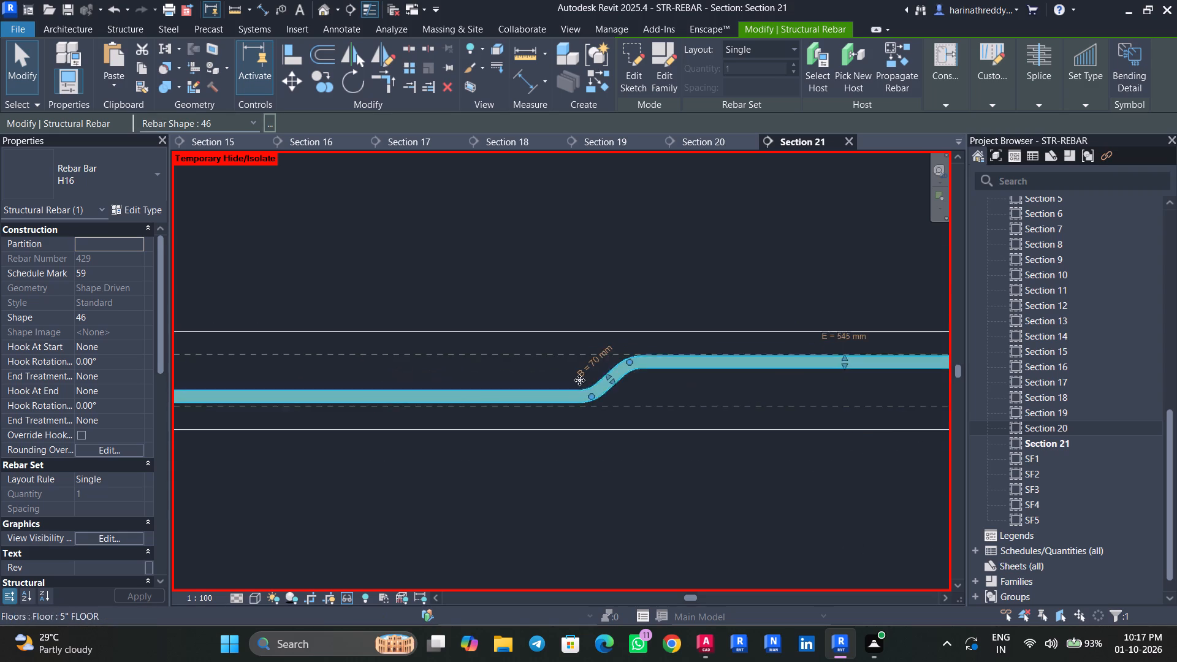
pyautogui.moveTo(477, 400); pyautogui.dragTo(696, 389, button='middle')
pyautogui.moveTo(339, 409); pyautogui.dragTo(671, 409, button='middle')
pyautogui.moveTo(278, 413); pyautogui.dragTo(527, 450, button='middle')
pyautogui.press('Escape')
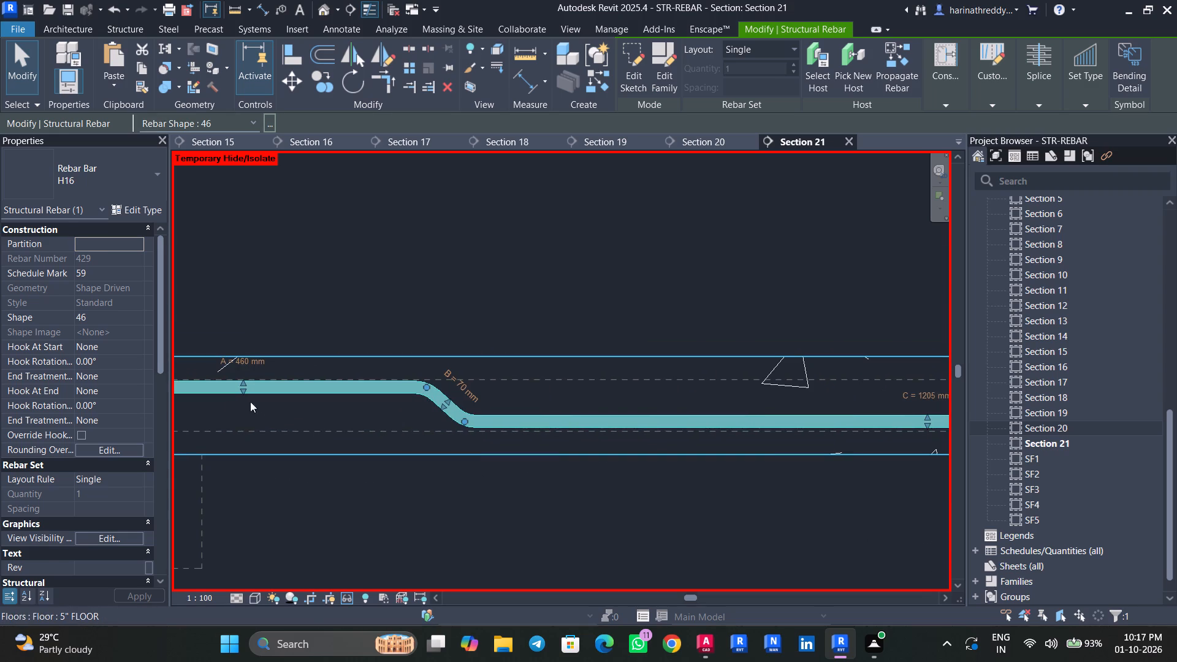
pyautogui.press('Escape')
pyautogui.click(232, 395)
pyautogui.scroll(5, 233, 395)
pyautogui.moveTo(327, 430); pyautogui.dragTo(233, 402, button='middle')
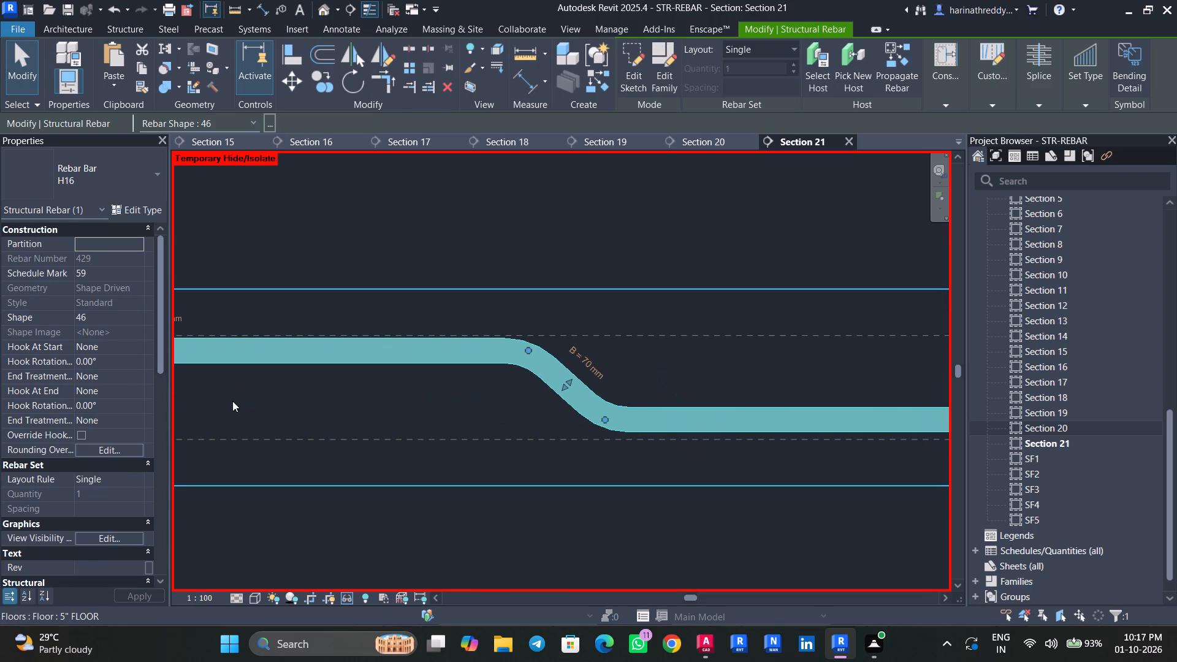
pyautogui.scroll(-2, 232, 399)
pyautogui.scroll(1, 232, 399)
pyautogui.scroll(-9, 232, 399)
pyautogui.press('Escape')
pyautogui.press('Escape')
# Place two rows of straight shape 00 H12 bars at 150 mm maximum spacing, perpendicular to the section, along the slab's bottom and top.
pyautogui.click(382, 369)
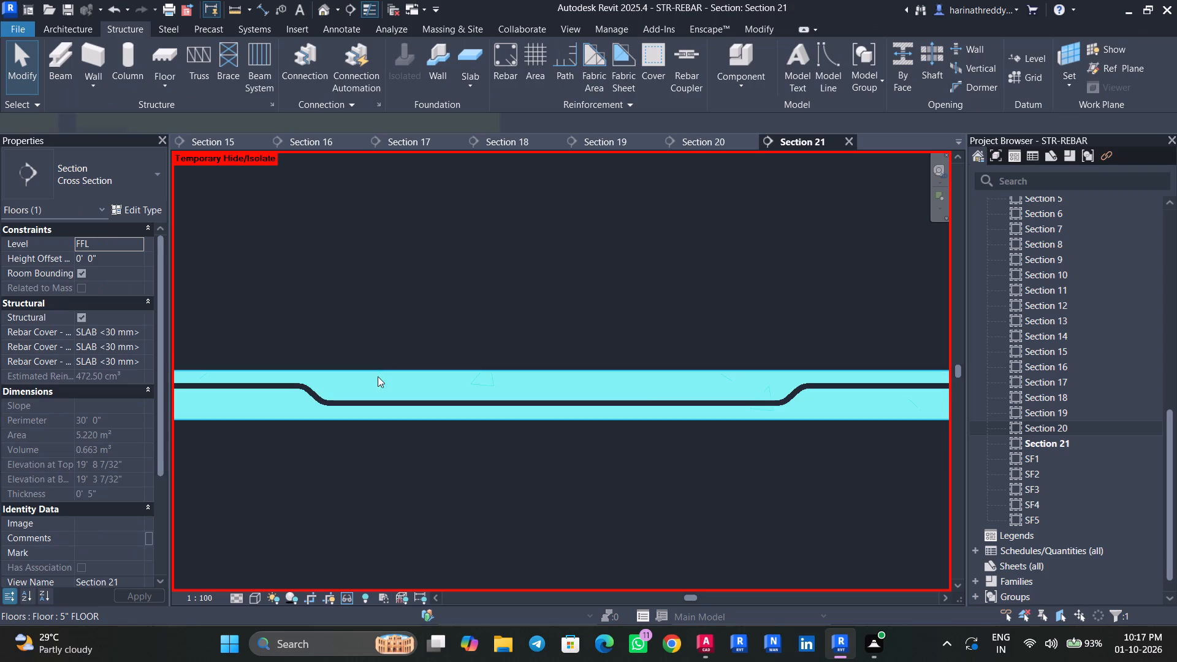
pyautogui.click(963, 67)
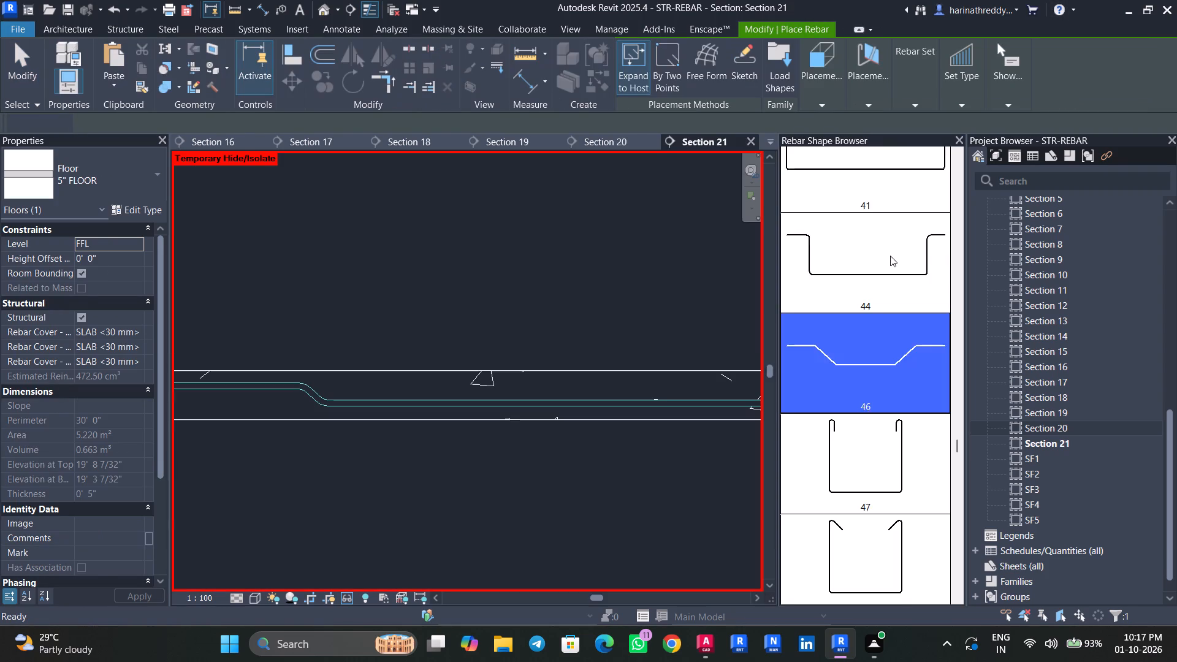
pyautogui.scroll(3, 890, 256)
pyautogui.scroll(-1, 890, 256)
pyautogui.scroll(20, 890, 256)
pyautogui.scroll(7, 890, 256)
pyautogui.scroll(-1, 889, 255)
pyautogui.scroll(2, 889, 255)
pyautogui.scroll(-2, 889, 255)
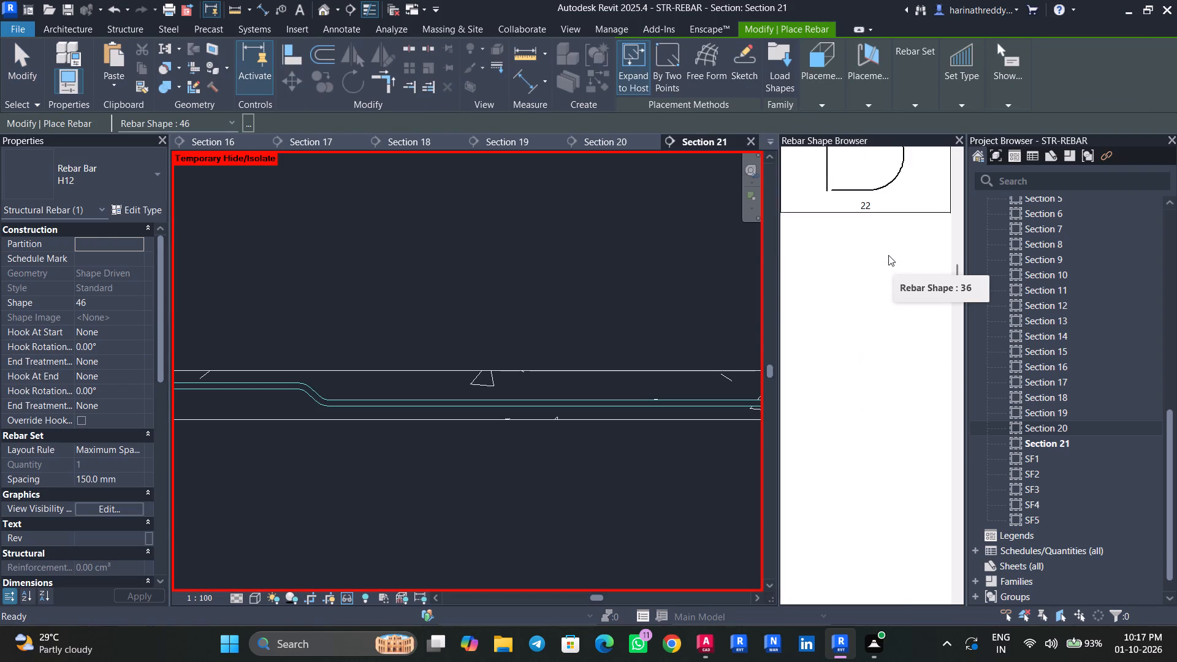
pyautogui.scroll(20, 888, 255)
pyautogui.scroll(2, 888, 255)
pyautogui.click(884, 195)
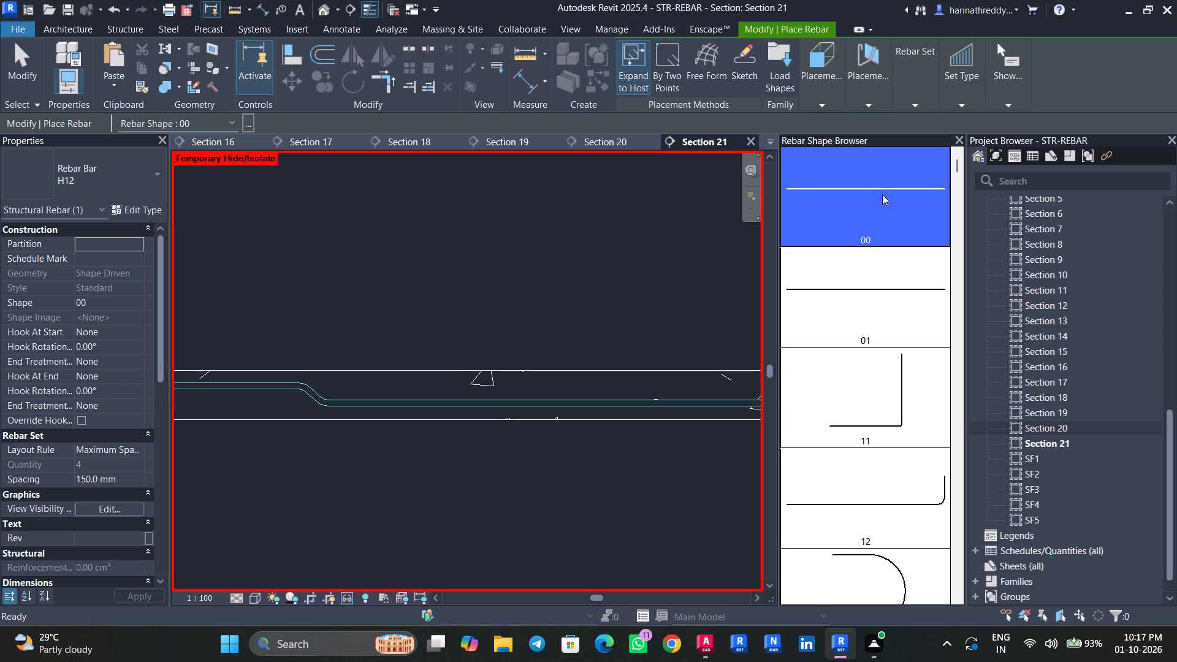
pyautogui.scroll(2, 590, 409)
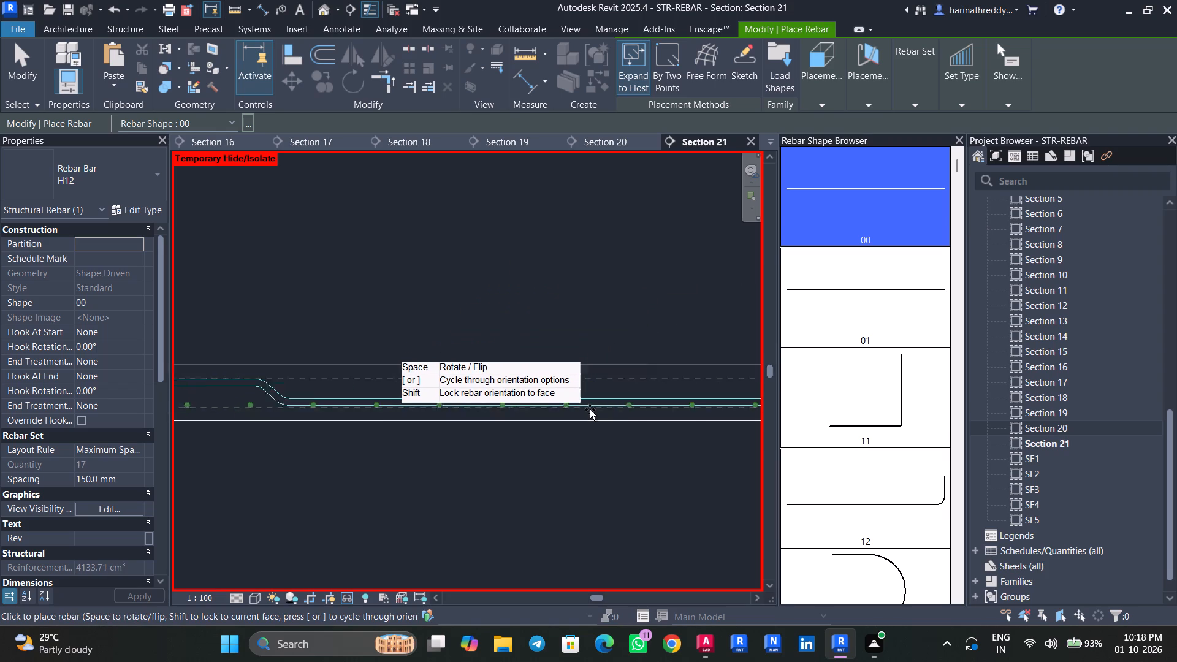
pyautogui.scroll(3, 590, 409)
pyautogui.scroll(-4, 592, 409)
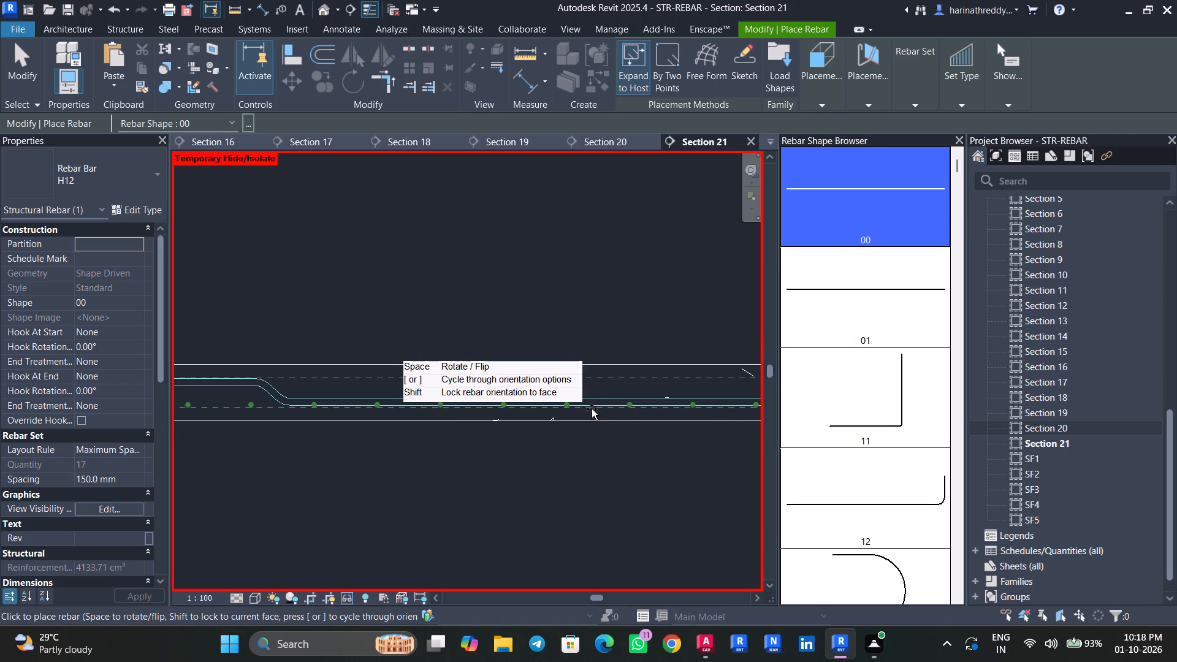
pyautogui.click(592, 409)
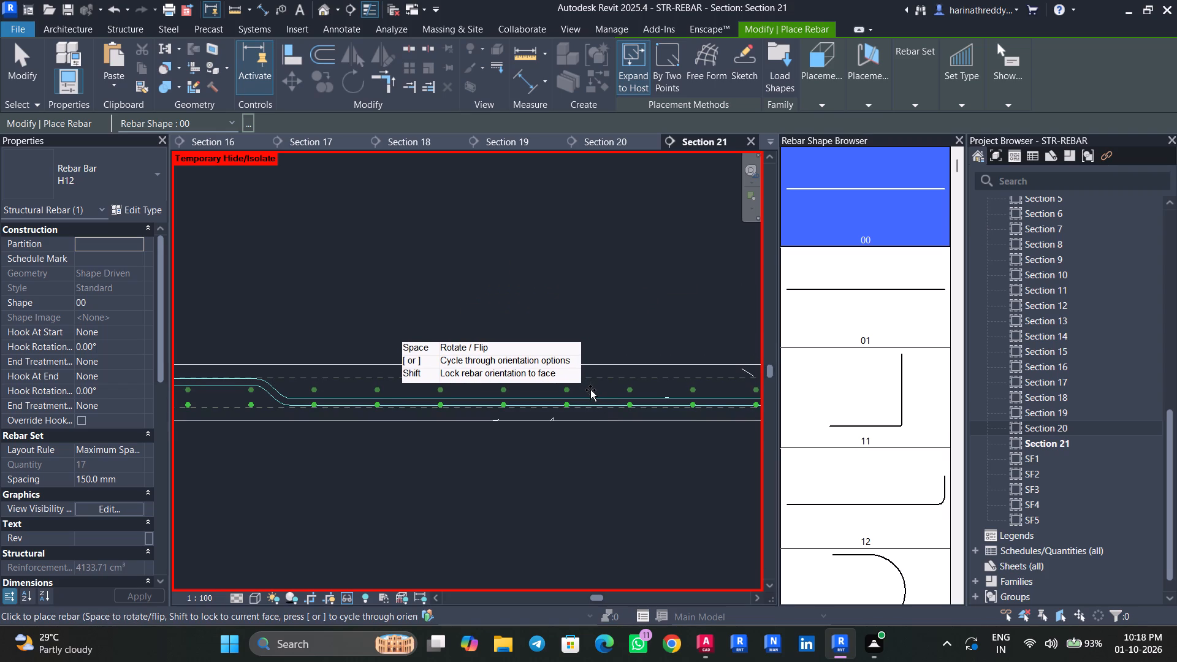
pyautogui.click(590, 389)
pyautogui.press('Escape')
pyautogui.press('Escape')
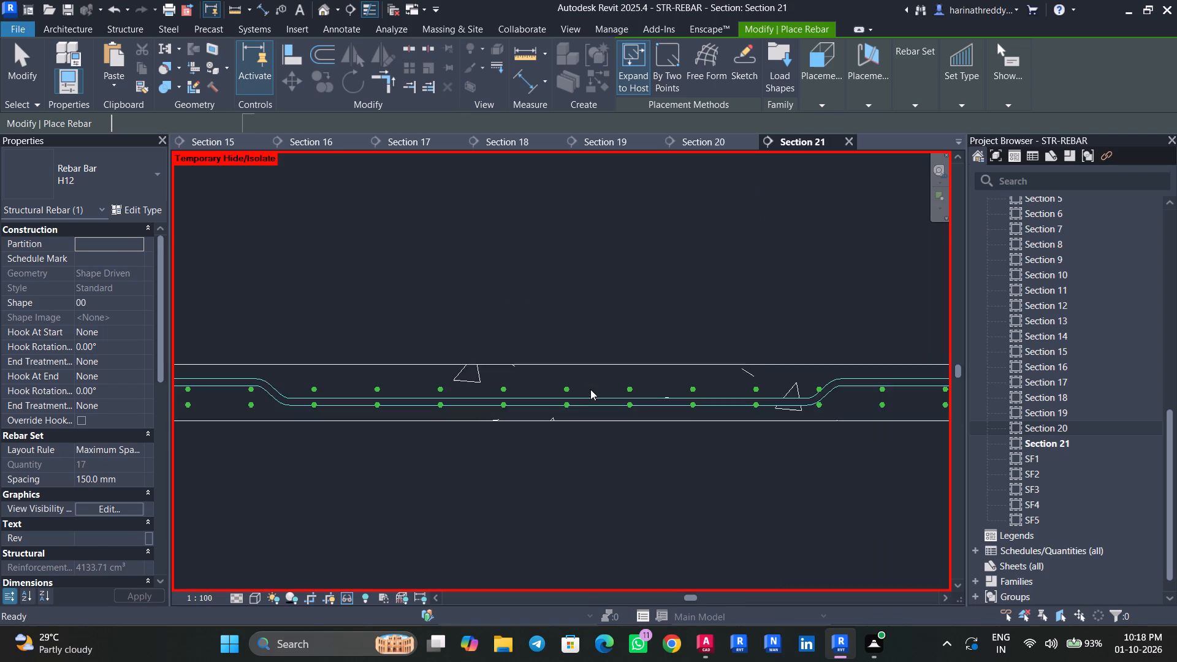
# Shift the H16 cranked bar's middle segment up to rest just above the lower row of H12 bars, with C at 1225 mm.
pyautogui.moveTo(471, 413); pyautogui.dragTo(749, 413, button='middle')
pyautogui.scroll(7, 497, 370)
pyautogui.moveTo(449, 406); pyautogui.dragTo(681, 380, button='middle')
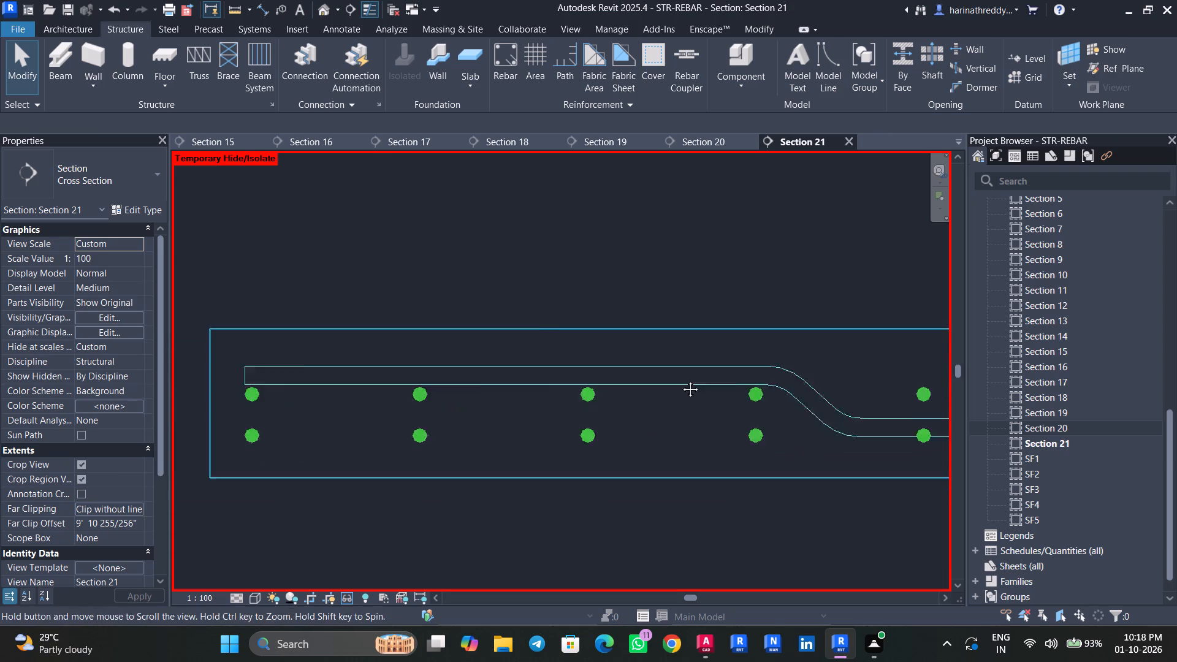
pyautogui.moveTo(681, 380); pyautogui.dragTo(682, 379, button='middle')
pyautogui.moveTo(699, 396); pyautogui.dragTo(335, 333, button='middle')
pyautogui.scroll(1, 335, 333)
pyautogui.click(766, 361)
pyautogui.moveTo(833, 396); pyautogui.dragTo(516, 389, button='middle')
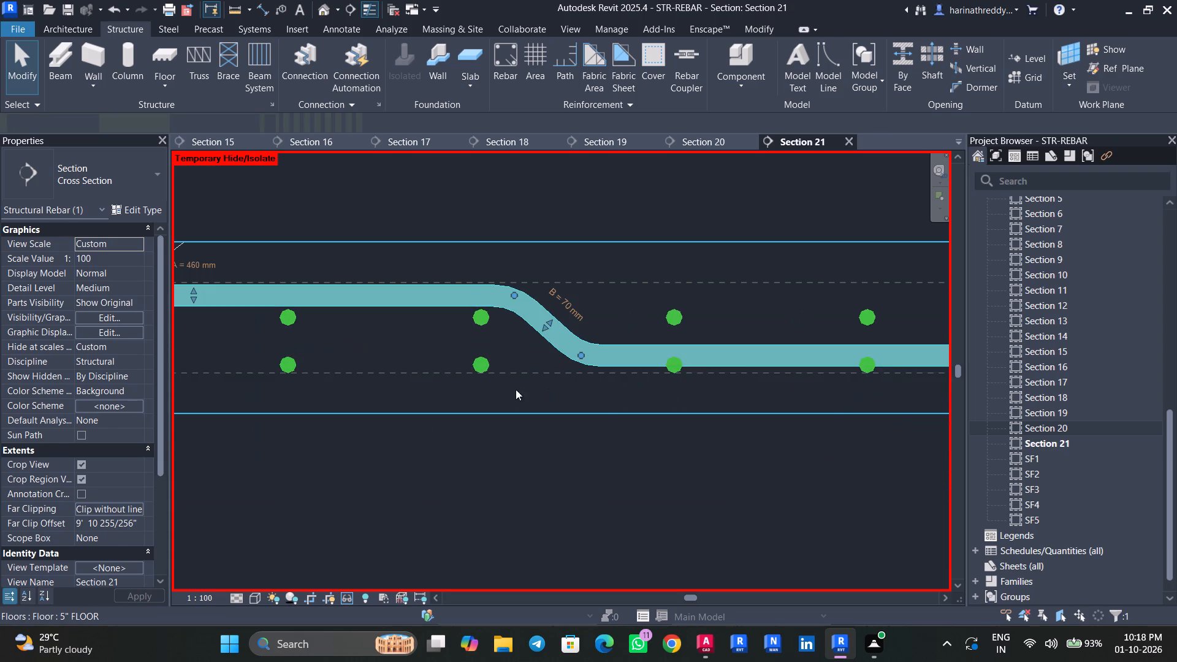
pyautogui.moveTo(516, 389); pyautogui.dragTo(514, 389, button='middle')
pyautogui.scroll(-4, 790, 402)
pyautogui.moveTo(857, 416); pyautogui.dragTo(634, 433, button='middle')
pyautogui.scroll(5, 737, 385)
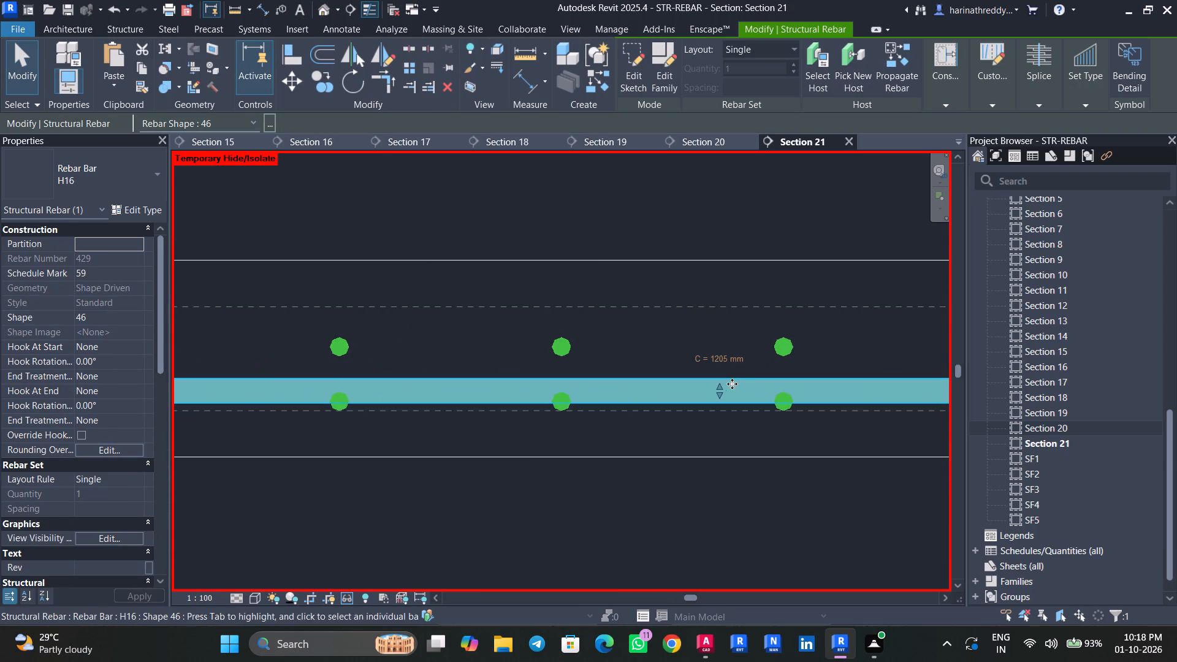
pyautogui.moveTo(723, 386); pyautogui.dragTo(721, 378)
pyautogui.scroll(2, 721, 386)
pyautogui.scroll(-1, 721, 386)
pyautogui.scroll(5, 721, 386)
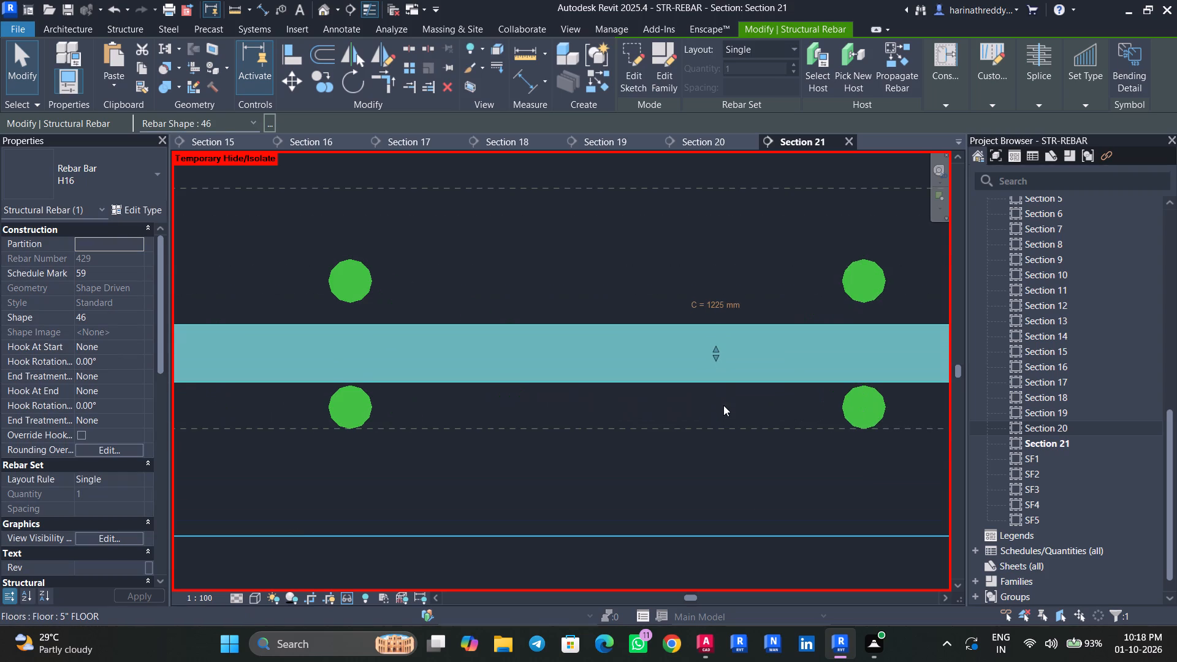
pyautogui.press('Down')
pyautogui.scroll(-3, 725, 406)
pyautogui.scroll(1, 725, 406)
pyautogui.scroll(-8, 725, 406)
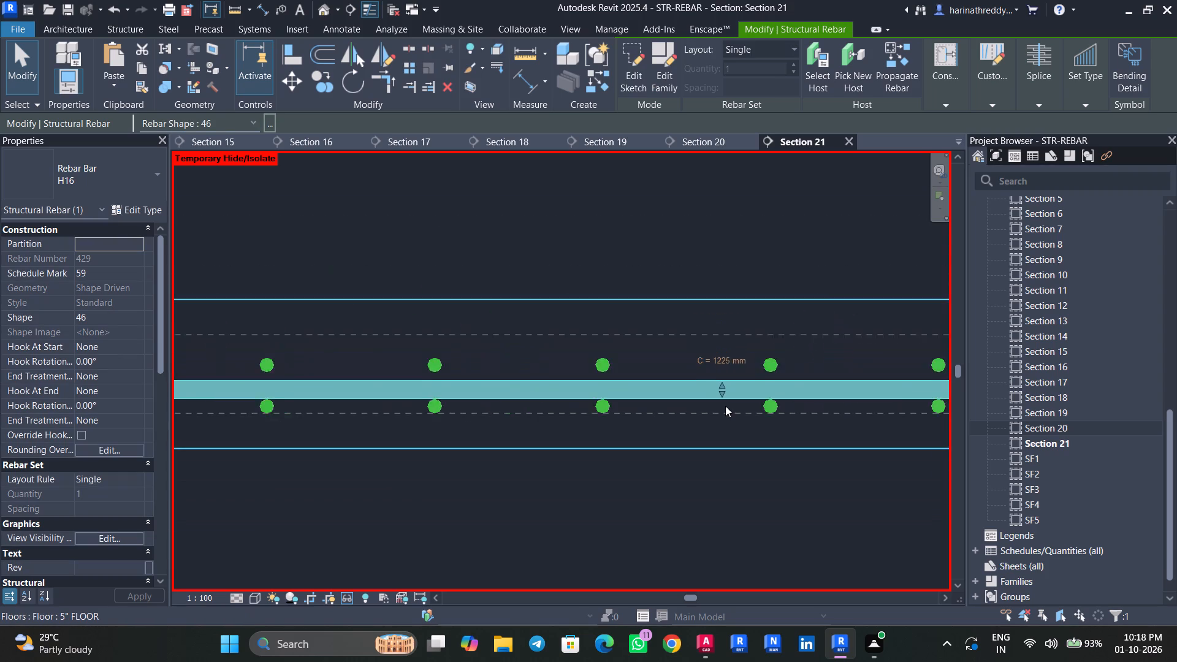
pyautogui.scroll(-10, 725, 406)
pyautogui.press('Escape')
pyautogui.press('Escape')
# Set the H16 cranked bar's layout to Maximum Spacing with 150 mm spacing.
pyautogui.scroll(10, 514, 401)
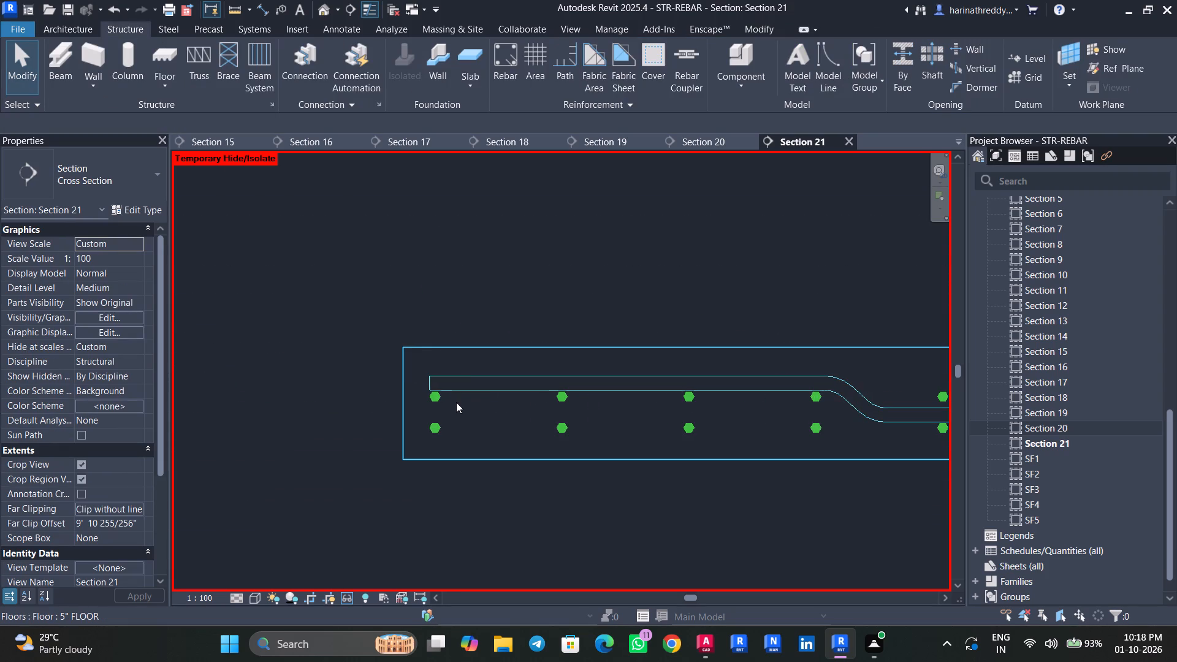
pyautogui.click(522, 380)
pyautogui.click(142, 481)
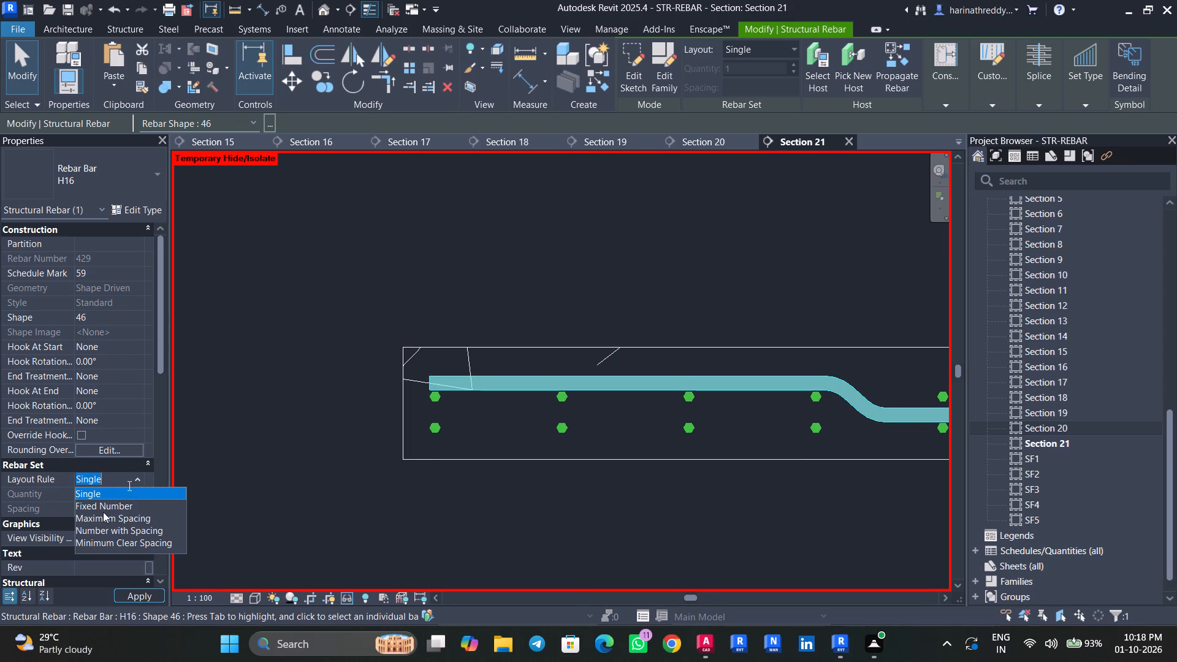
pyautogui.click(105, 514)
pyautogui.click(122, 503)
pyautogui.moveTo(122, 503); pyautogui.dragTo(23, 501)
pyautogui.write('150')
pyautogui.press('Return')
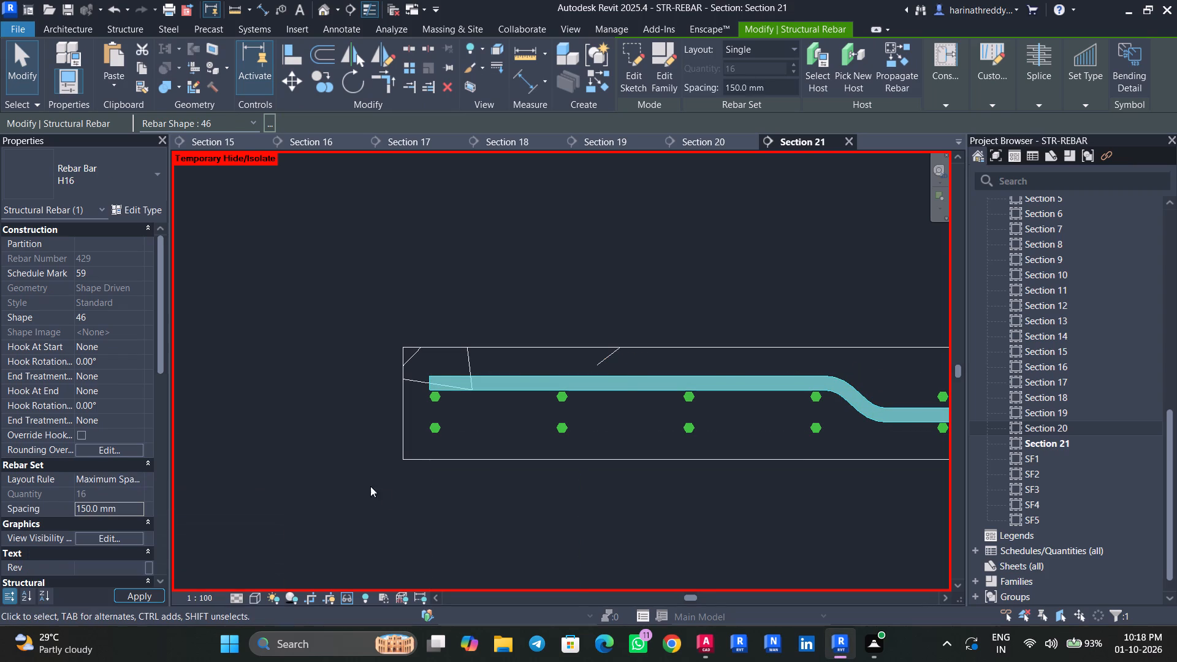
pyautogui.press('Escape')
pyautogui.press('Escape')
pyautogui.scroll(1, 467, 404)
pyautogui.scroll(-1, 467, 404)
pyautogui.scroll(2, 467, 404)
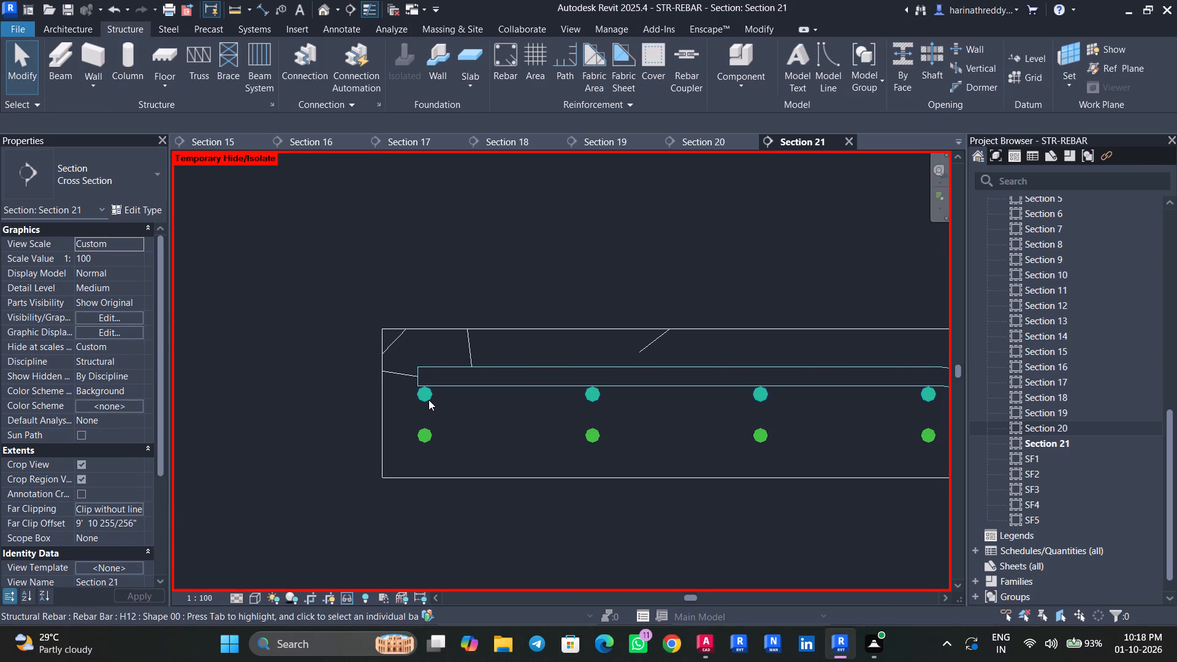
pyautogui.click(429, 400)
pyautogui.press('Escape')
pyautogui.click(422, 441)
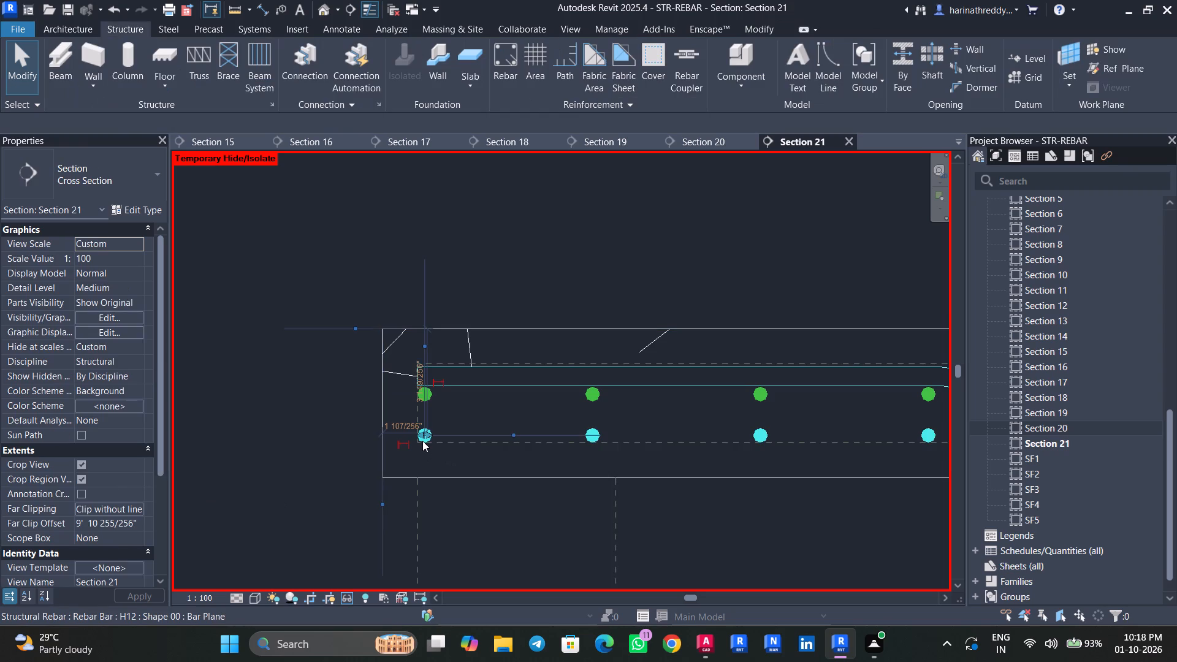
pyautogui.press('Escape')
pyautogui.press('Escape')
# Select all H16 rebar instances and show them unobscured in the {3D} view.
pyautogui.click(486, 391)
pyautogui.write('SA')
pyautogui.click(112, 540)
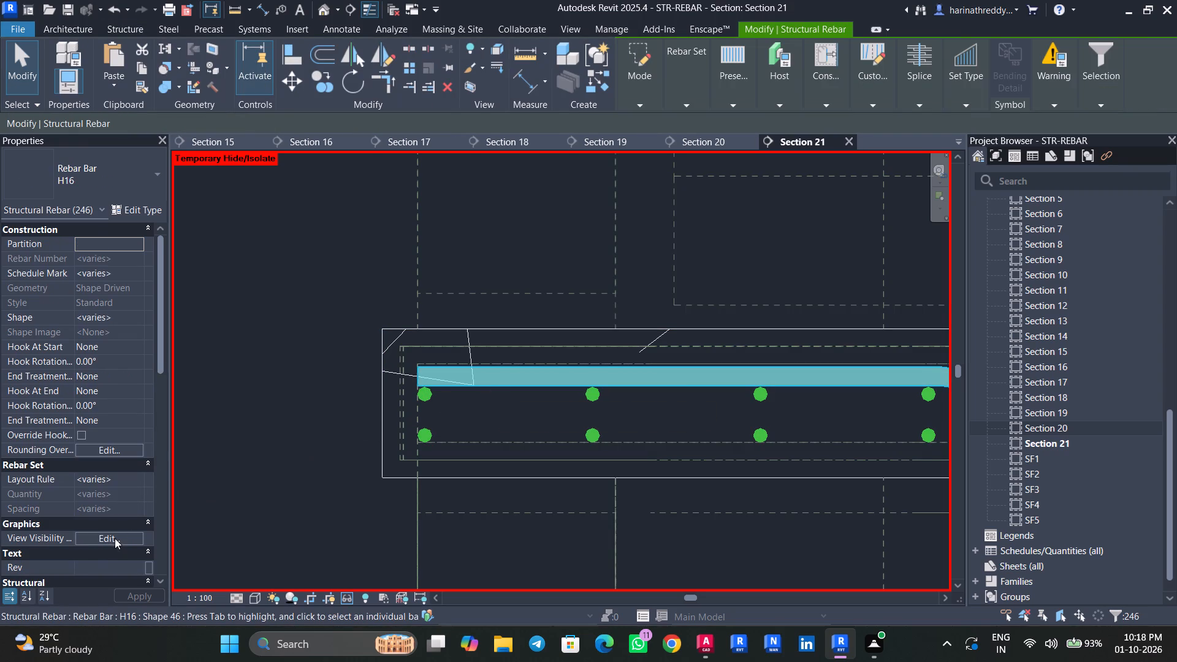
pyautogui.click(719, 284)
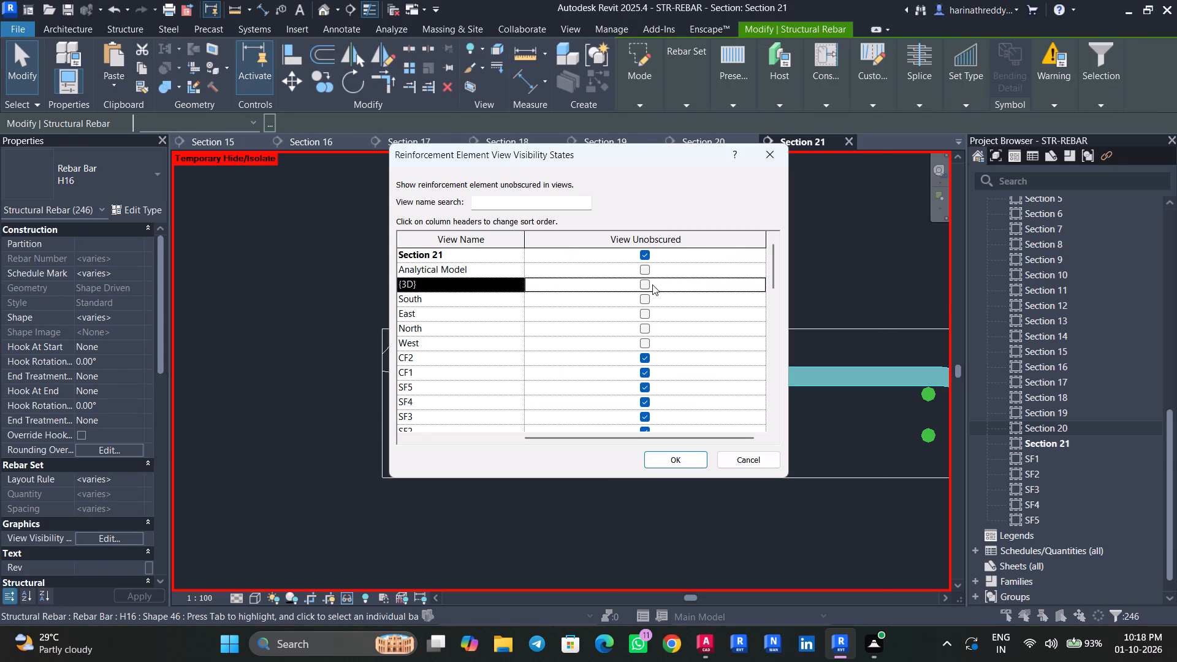
pyautogui.click(652, 284)
pyautogui.click(646, 283)
pyautogui.click(680, 458)
pyautogui.press('Escape')
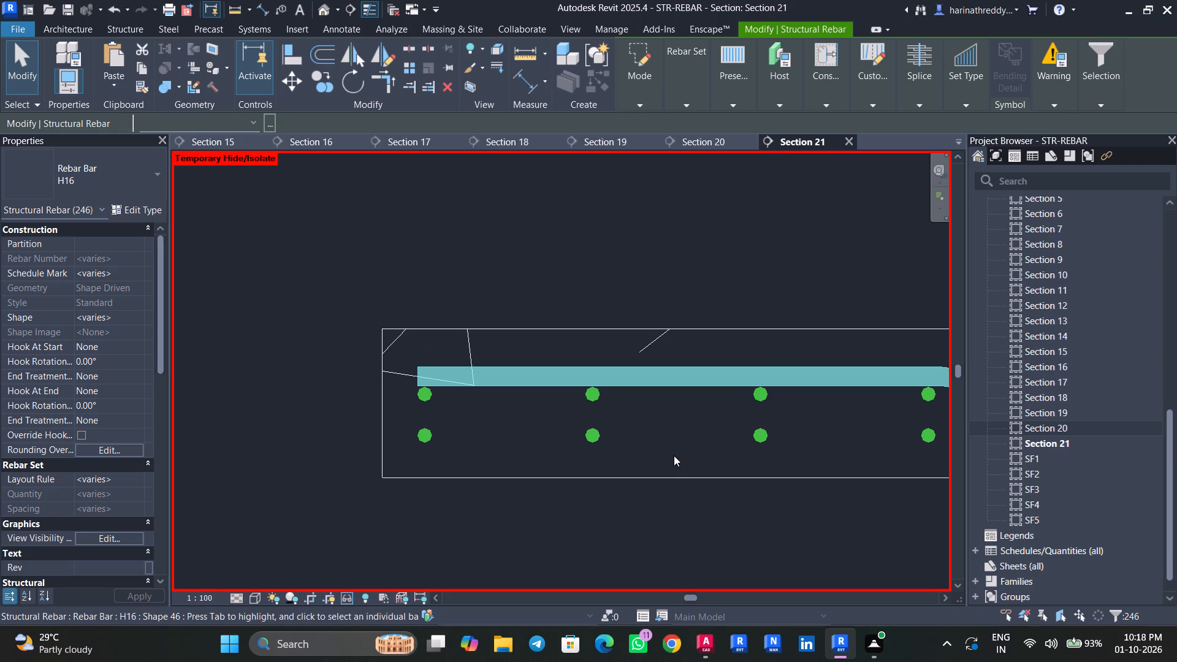
pyautogui.press('Escape')
pyautogui.press('Escape')
pyautogui.press('Escape')
pyautogui.press('Escape')
# Select all H12 rebar instances and show them unobscured in the {3D} view.
pyautogui.click(430, 398)
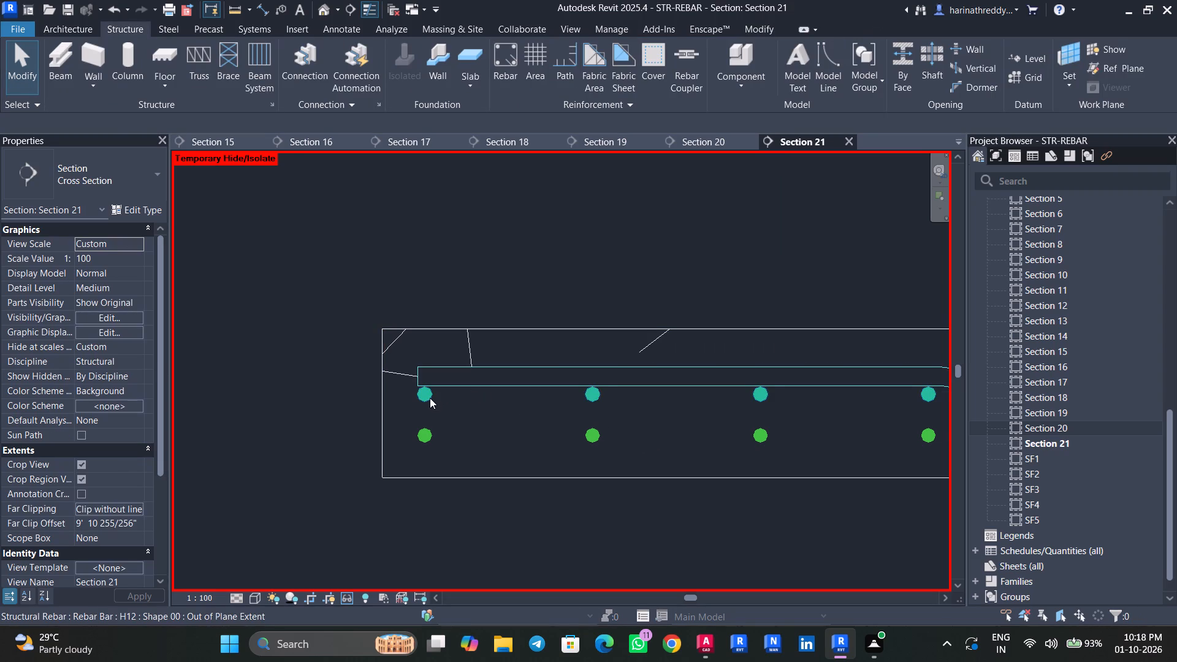
pyautogui.write('SA')
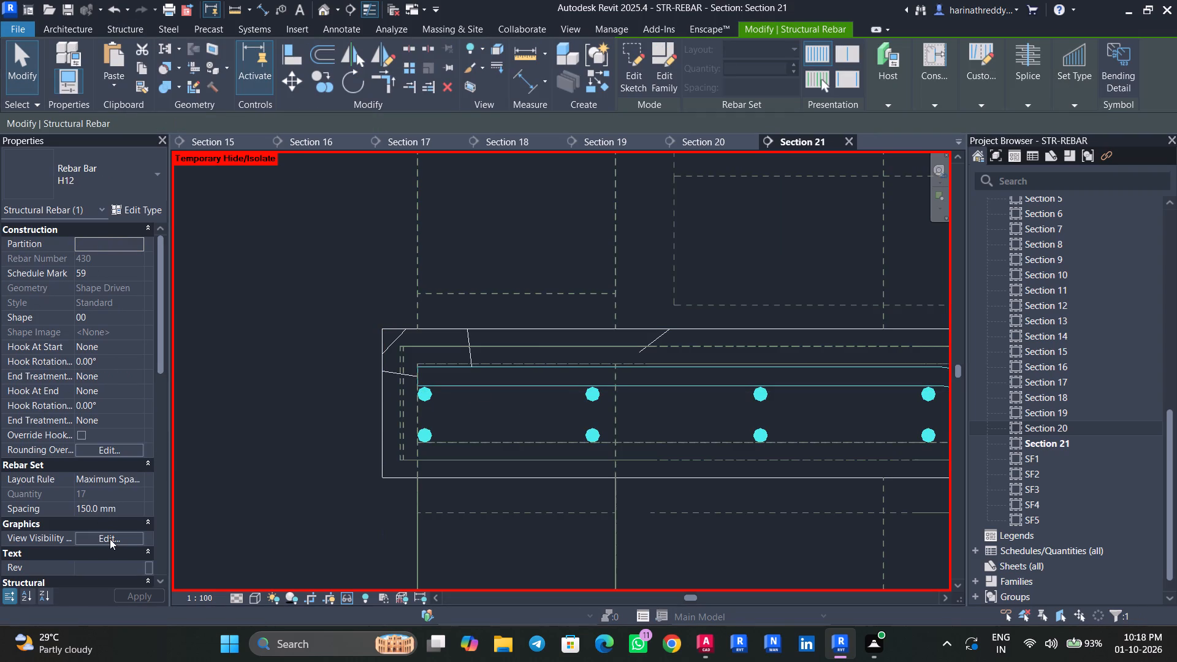
pyautogui.click(110, 536)
pyautogui.click(102, 537)
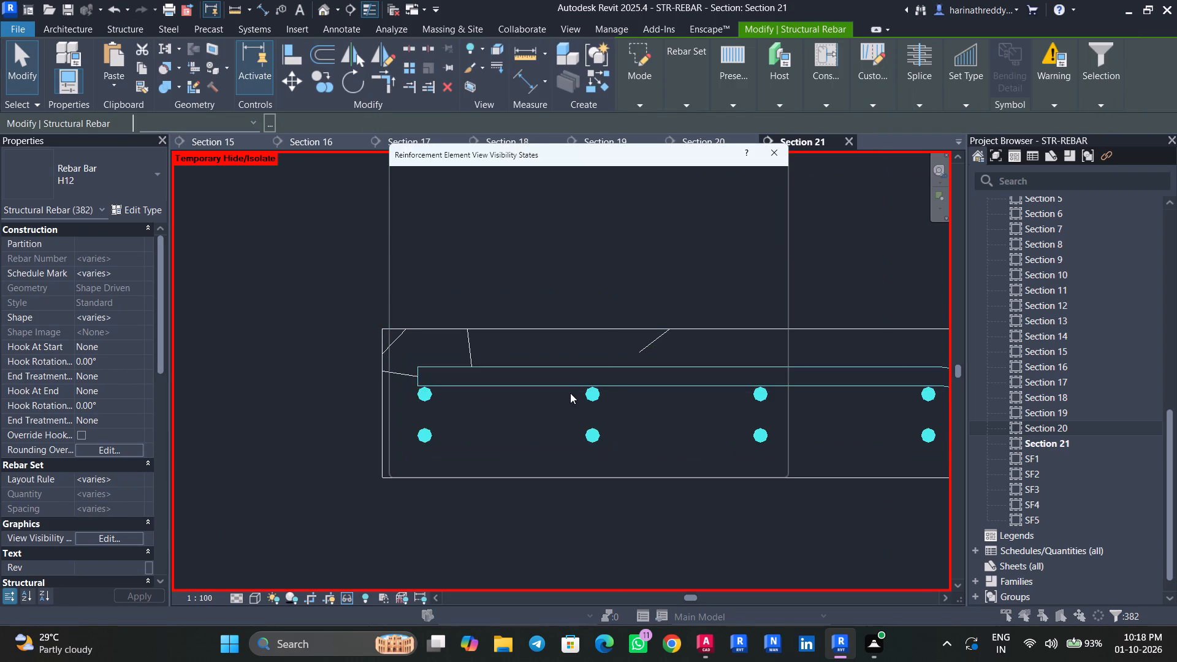
pyautogui.click(720, 283)
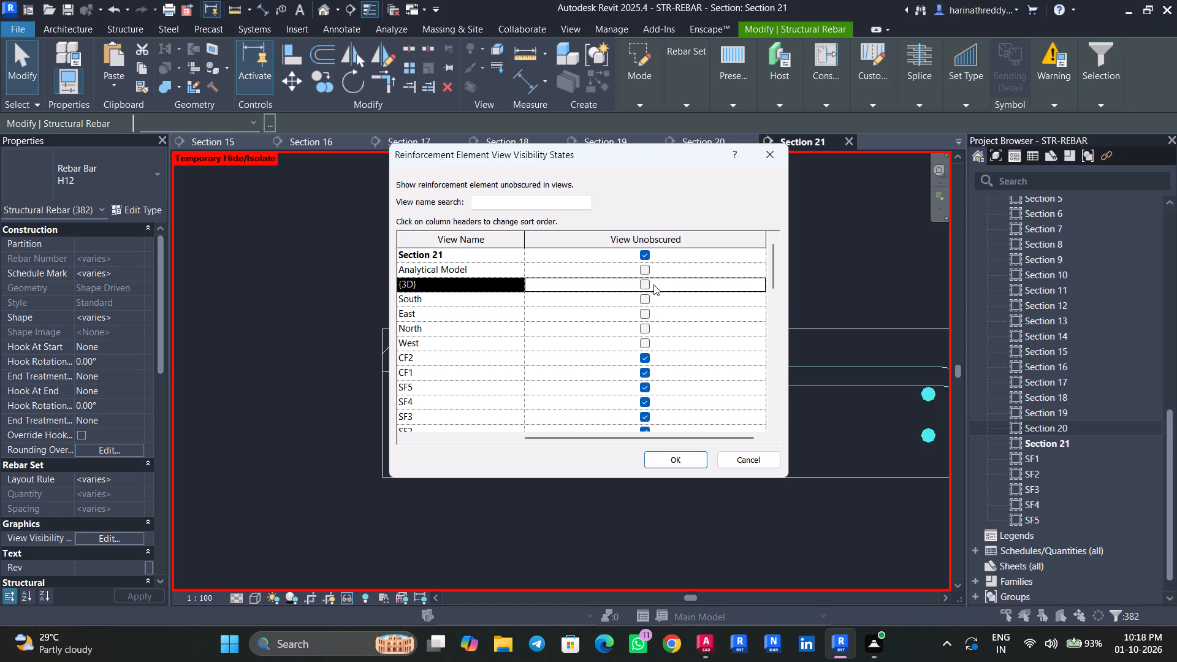
pyautogui.click(644, 284)
pyautogui.click(664, 464)
pyautogui.press('Escape')
pyautogui.press('Escape')
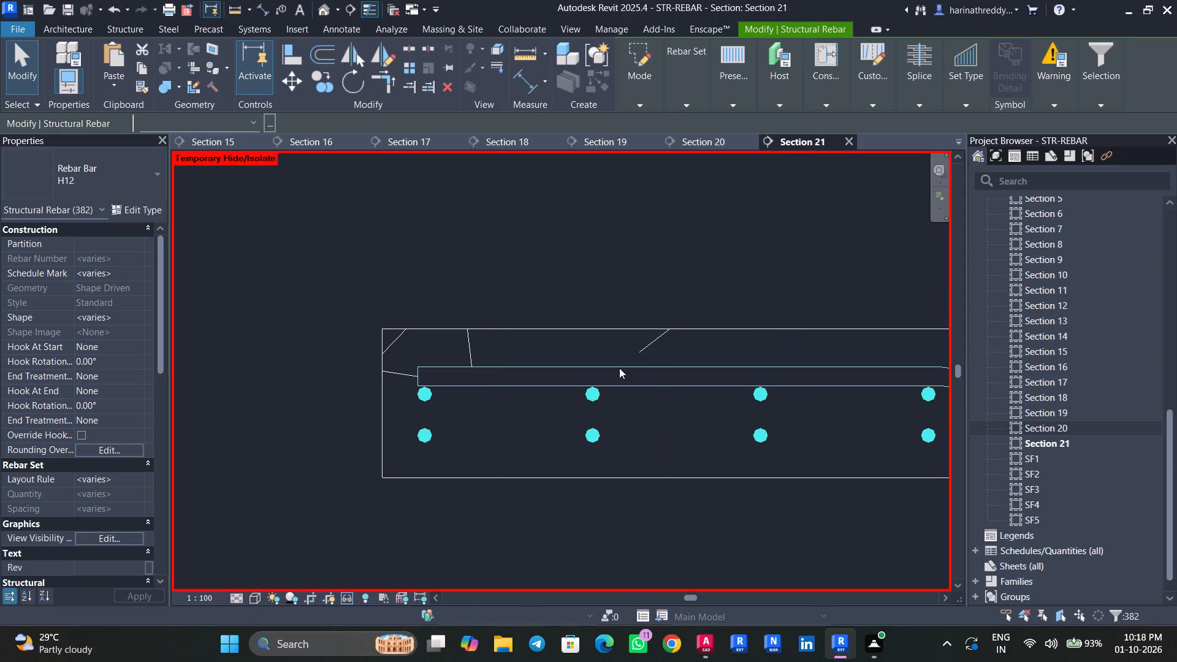
pyautogui.press('Escape')
# Examine the panel's cranked and straight reinforcement from several angles in the default 3D view.
pyautogui.click(324, 11)
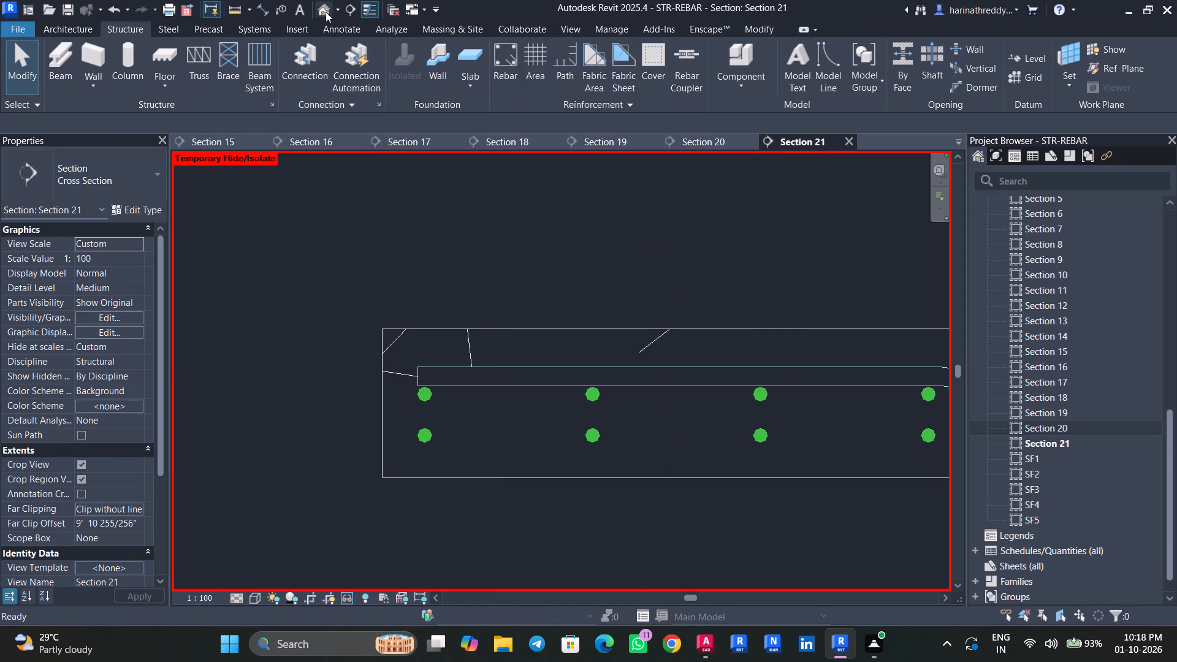
pyautogui.click(326, 11)
pyautogui.keyDown('shift'); pyautogui.moveTo(813, 443); pyautogui.dragTo(792, 321, button='middle'); pyautogui.keyUp('shift')
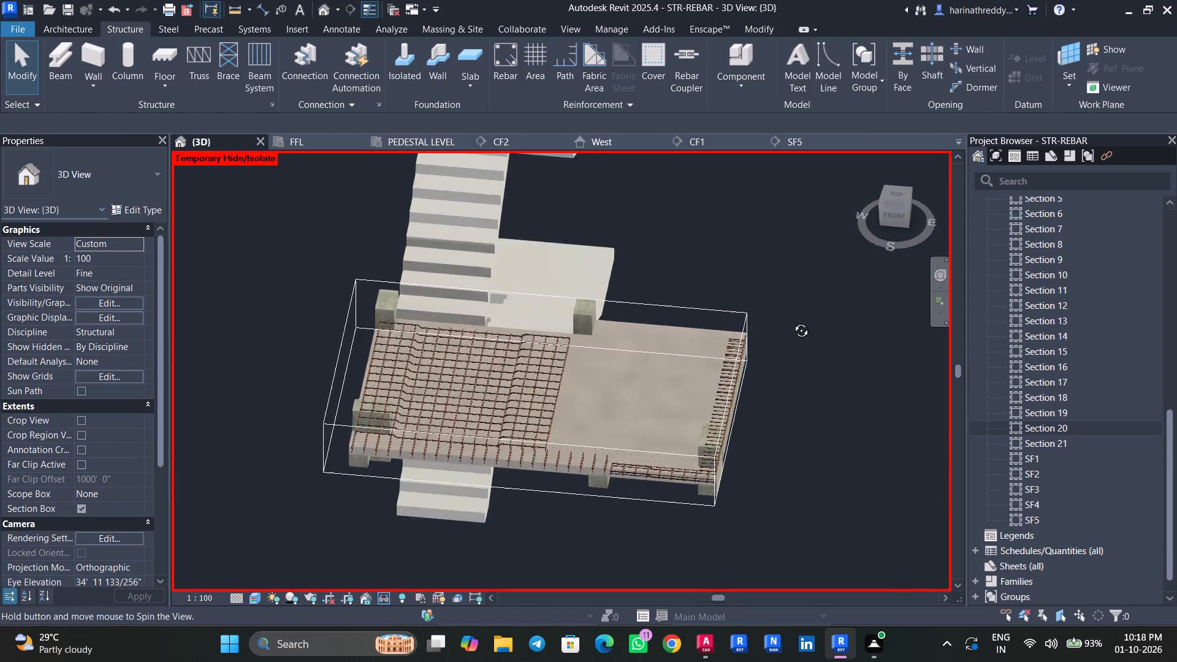
pyautogui.keyDown('shift'); pyautogui.moveTo(792, 321); pyautogui.dragTo(798, 303, button='middle'); pyautogui.keyUp('shift')
pyautogui.scroll(7, 371, 461)
pyautogui.keyDown('shift'); pyautogui.moveTo(478, 479); pyautogui.dragTo(420, 493, button='middle'); pyautogui.keyUp('shift')
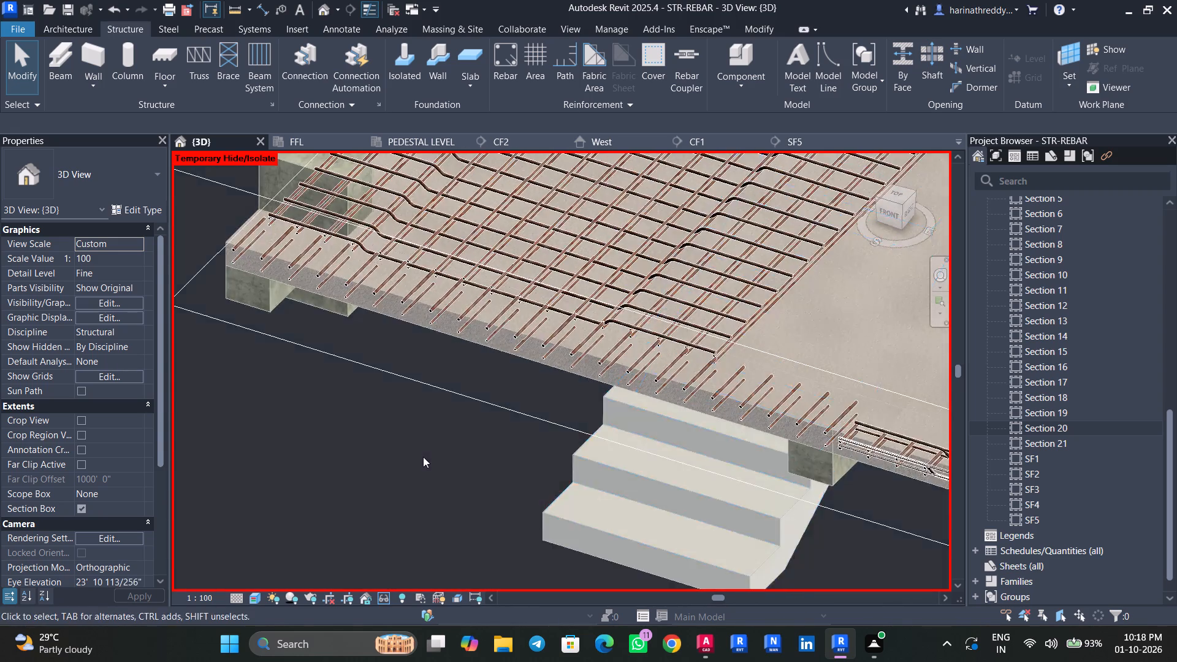
pyautogui.moveTo(424, 460); pyautogui.dragTo(343, 582, button='middle')
pyautogui.scroll(-4, 327, 551)
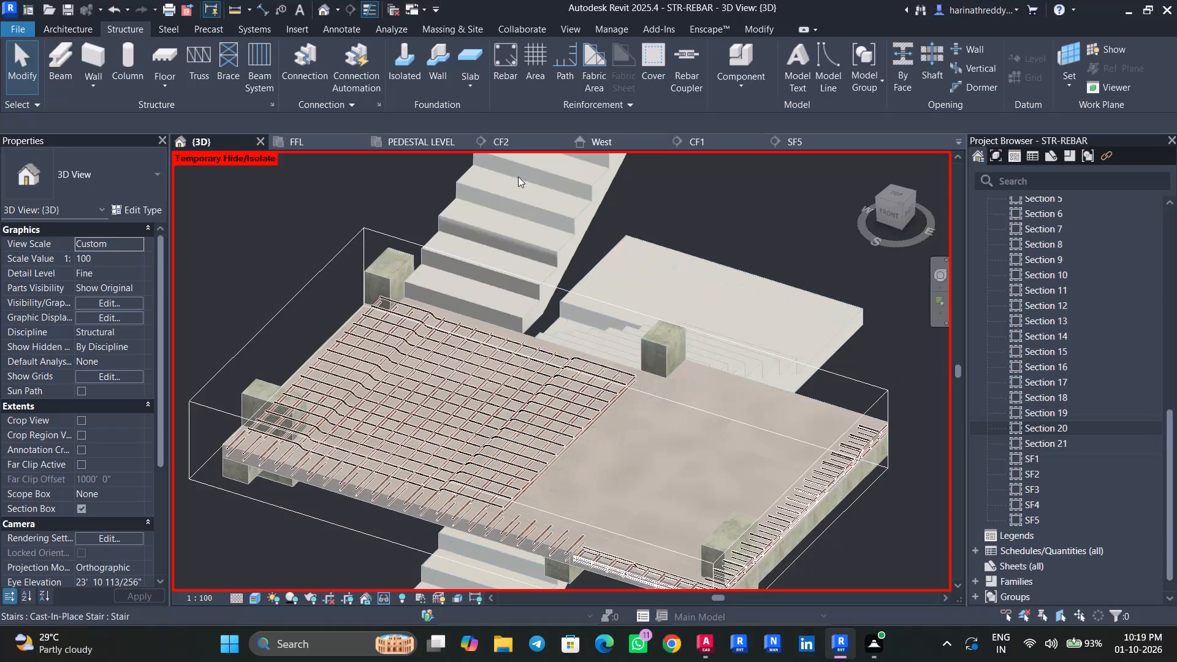
# In the FFL plan, draw a vertical section through the panel below the staircase, from just below grid 4 to just above grid 5.
pyautogui.click(294, 143)
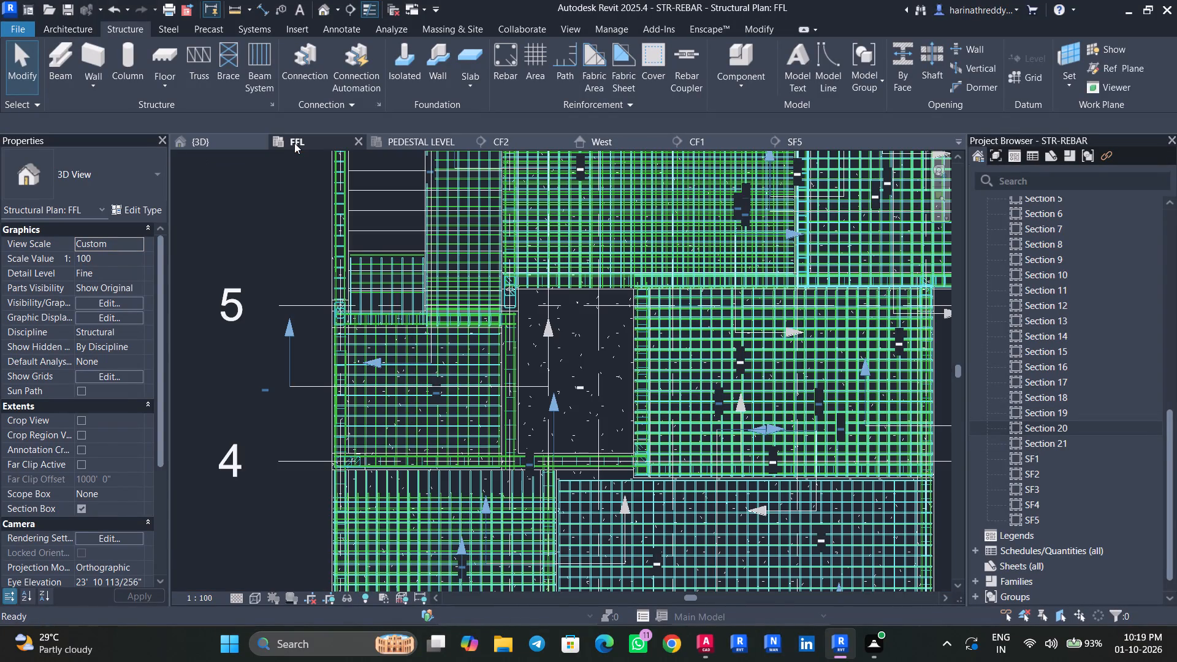
pyautogui.press('Escape')
pyautogui.press('Escape')
pyautogui.scroll(4, 542, 365)
pyautogui.scroll(-5, 483, 408)
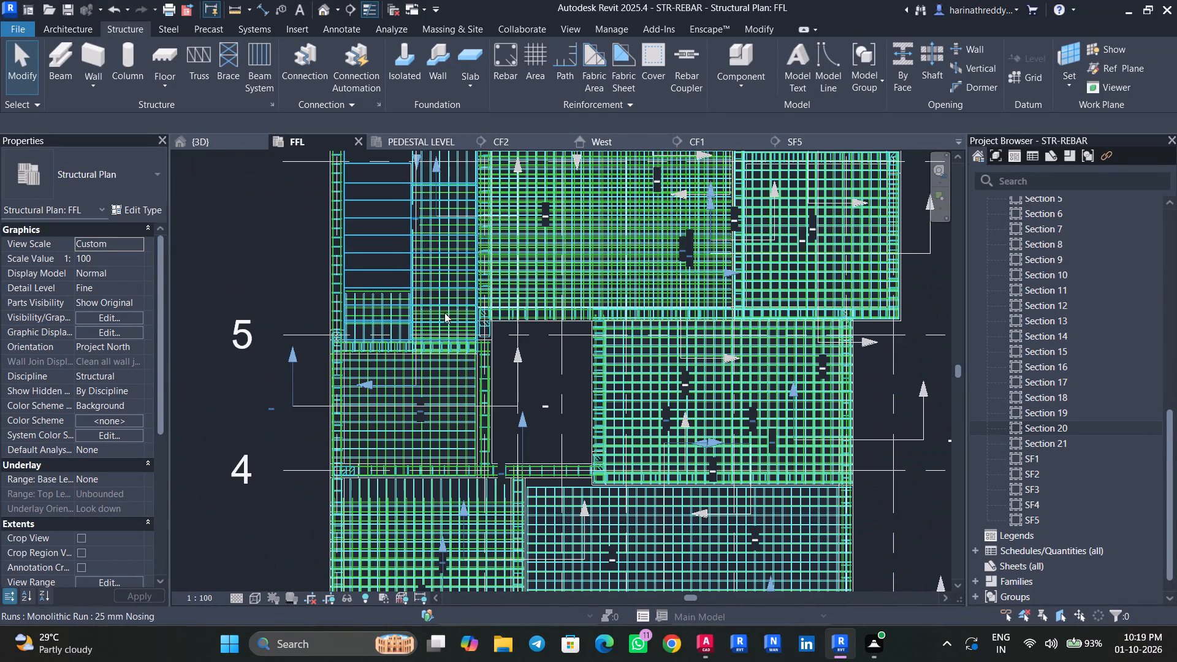
pyautogui.click(346, 12)
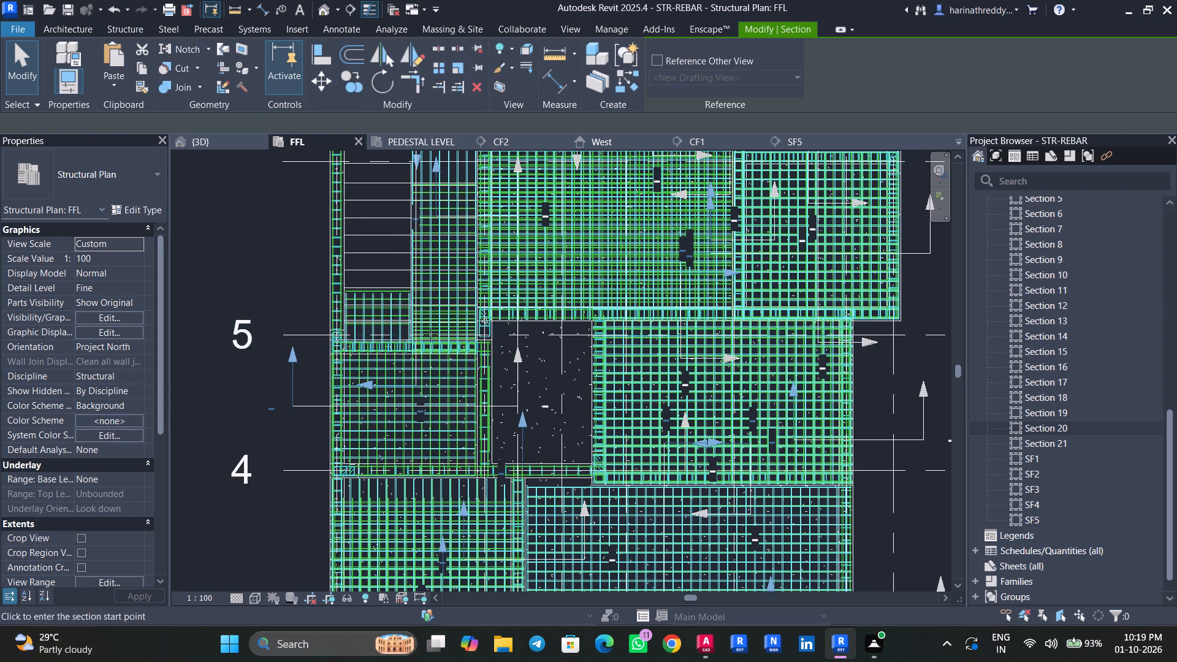
pyautogui.scroll(3, 405, 483)
pyautogui.click(410, 488)
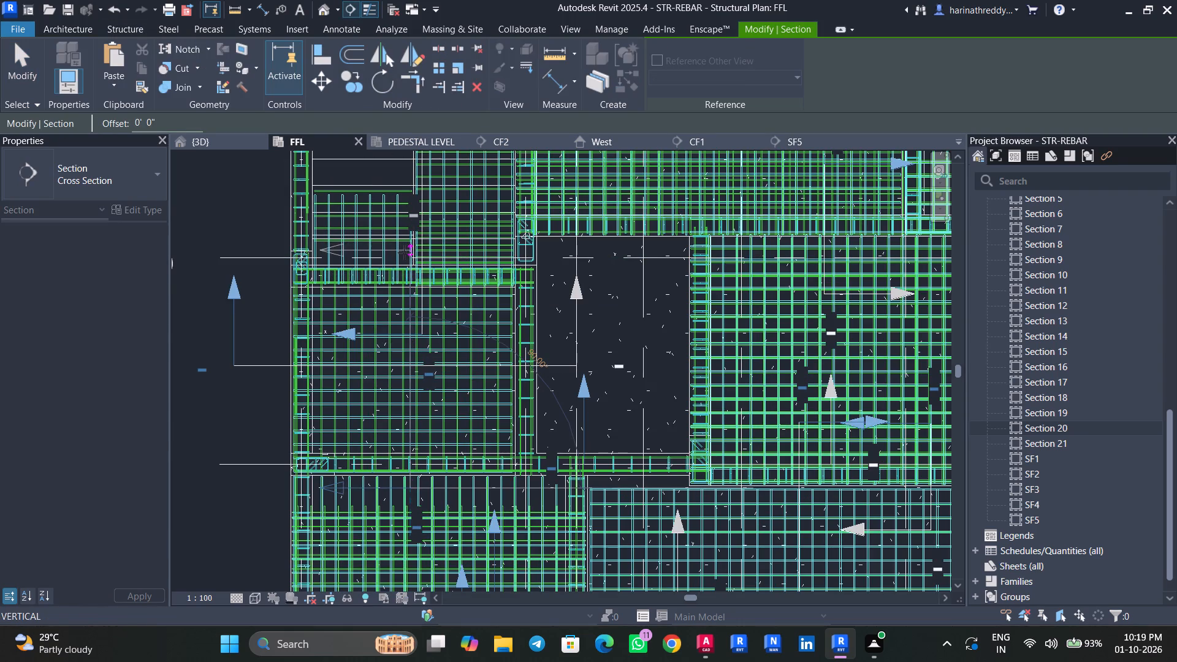
pyautogui.moveTo(404, 253); pyautogui.dragTo(394, 323, button='middle')
pyautogui.click(393, 319)
pyautogui.press('Escape')
pyautogui.press('Escape')
pyautogui.press('Escape')
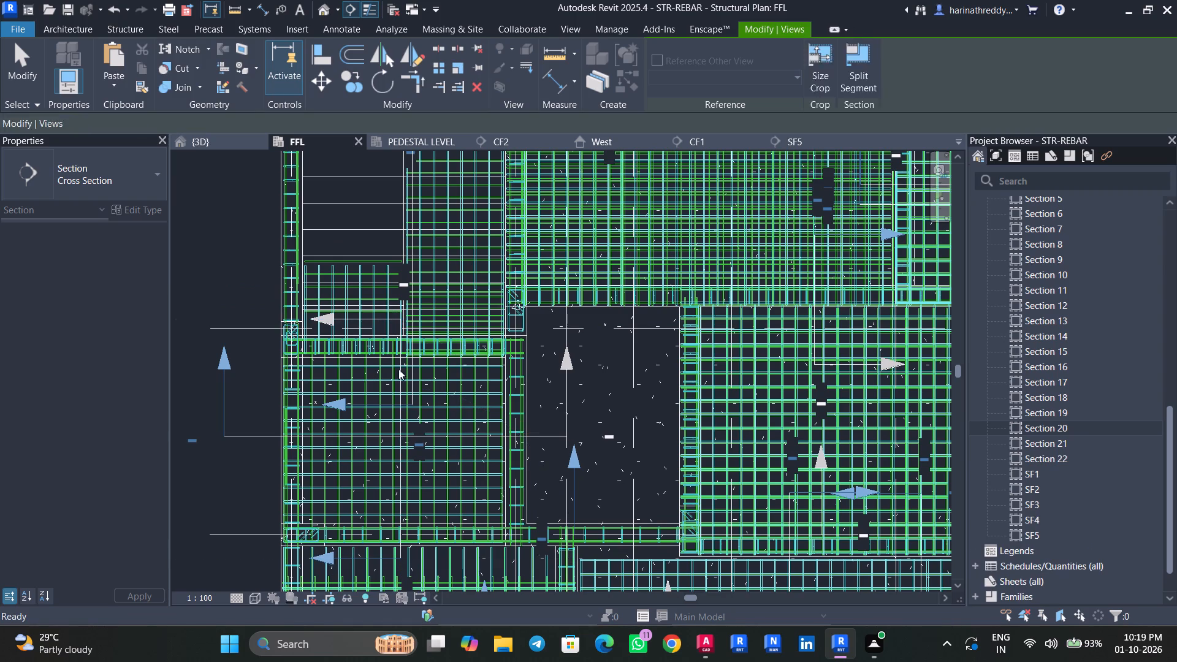
# In the FFL plan, reduce Section 22's far clip offset to about 3' 6.6", with its depth ending inside the panel.
pyautogui.click(398, 420)
pyautogui.scroll(10, 398, 412)
pyautogui.press('Escape')
pyautogui.press('Escape')
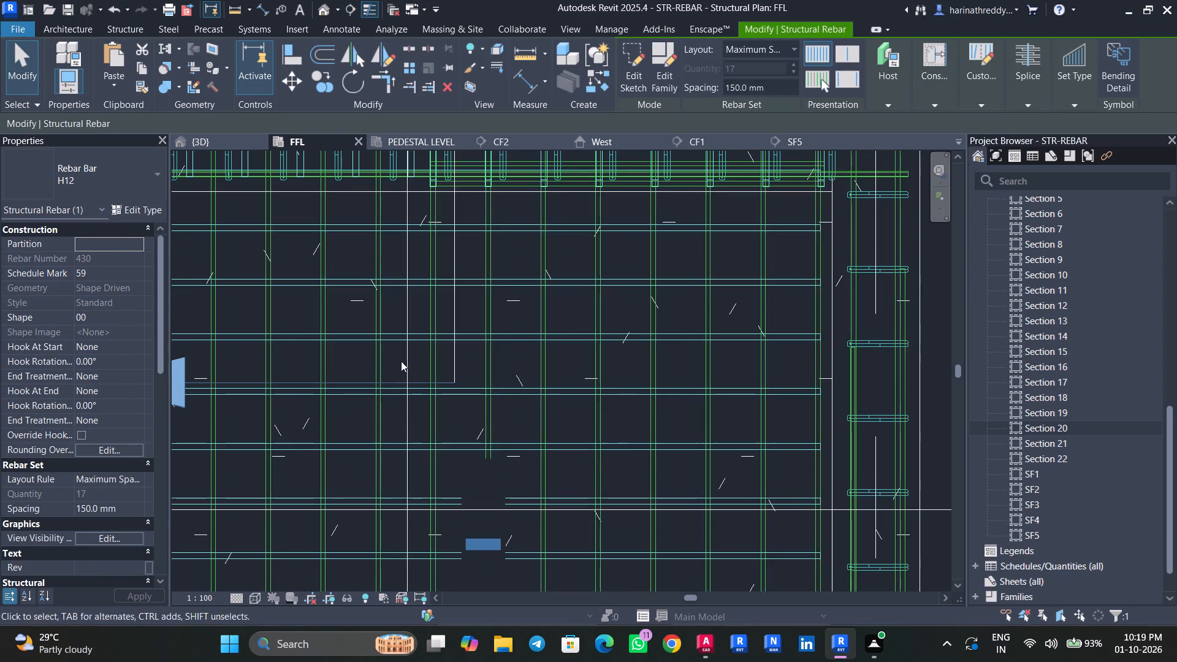
pyautogui.click(405, 359)
pyautogui.scroll(-11, 405, 359)
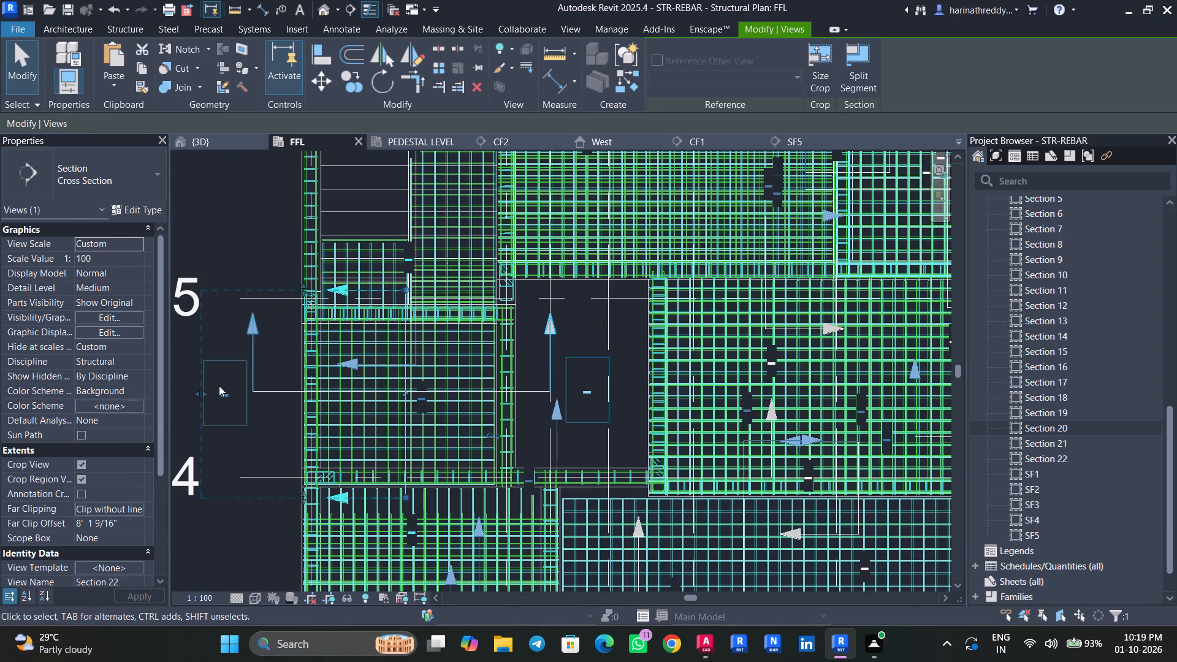
pyautogui.moveTo(202, 391); pyautogui.dragTo(318, 404)
pyautogui.scroll(7, 417, 353)
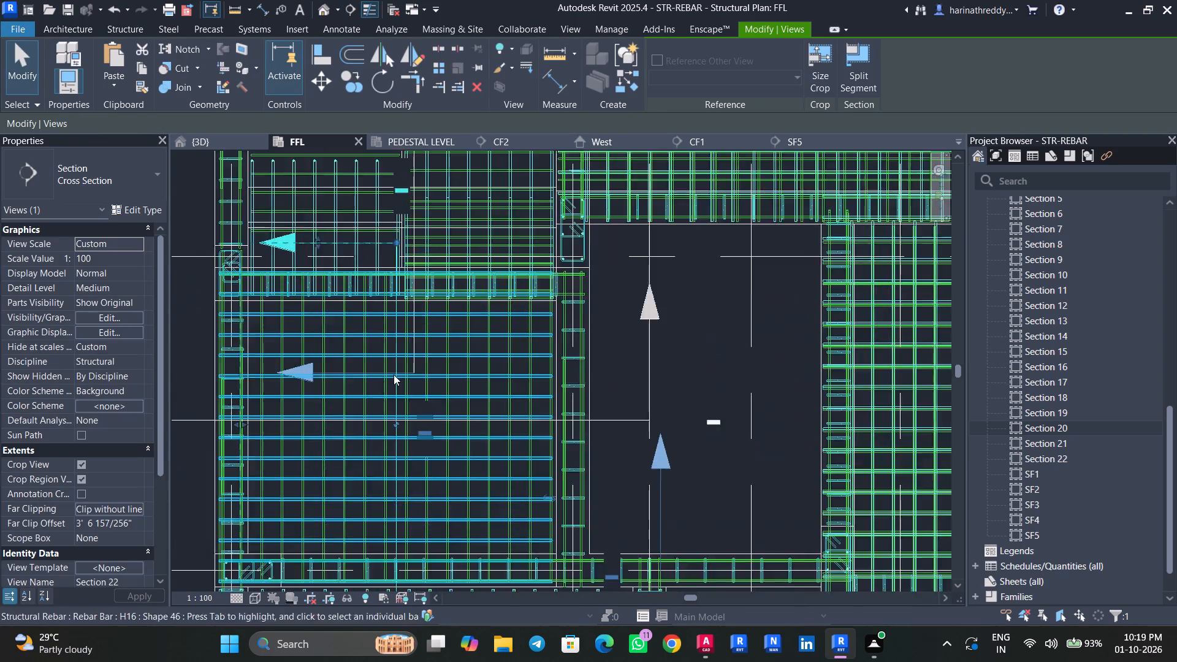
pyautogui.scroll(7, 394, 375)
pyautogui.press('Escape')
# Open the view of Section 22 from its section line in the FFL plan.
pyautogui.click(405, 399)
pyautogui.rightClick(405, 398)
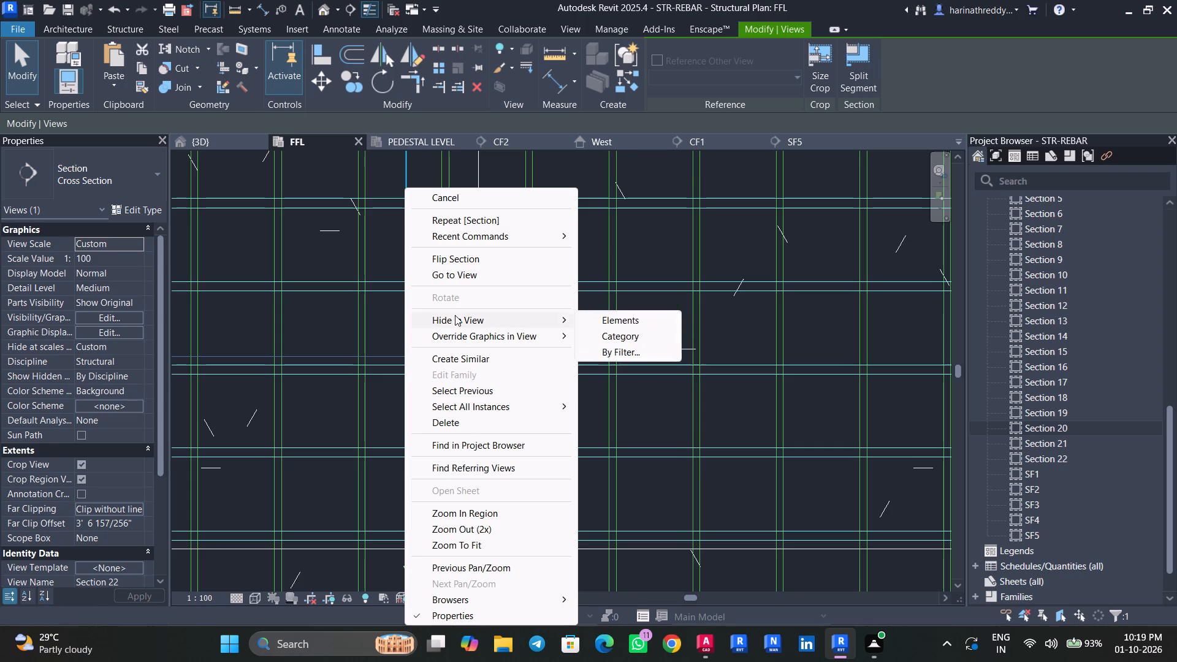
pyautogui.click(459, 276)
pyautogui.scroll(-1, 555, 371)
pyautogui.scroll(1, 555, 371)
pyautogui.scroll(-1, 555, 371)
pyautogui.scroll(2, 555, 371)
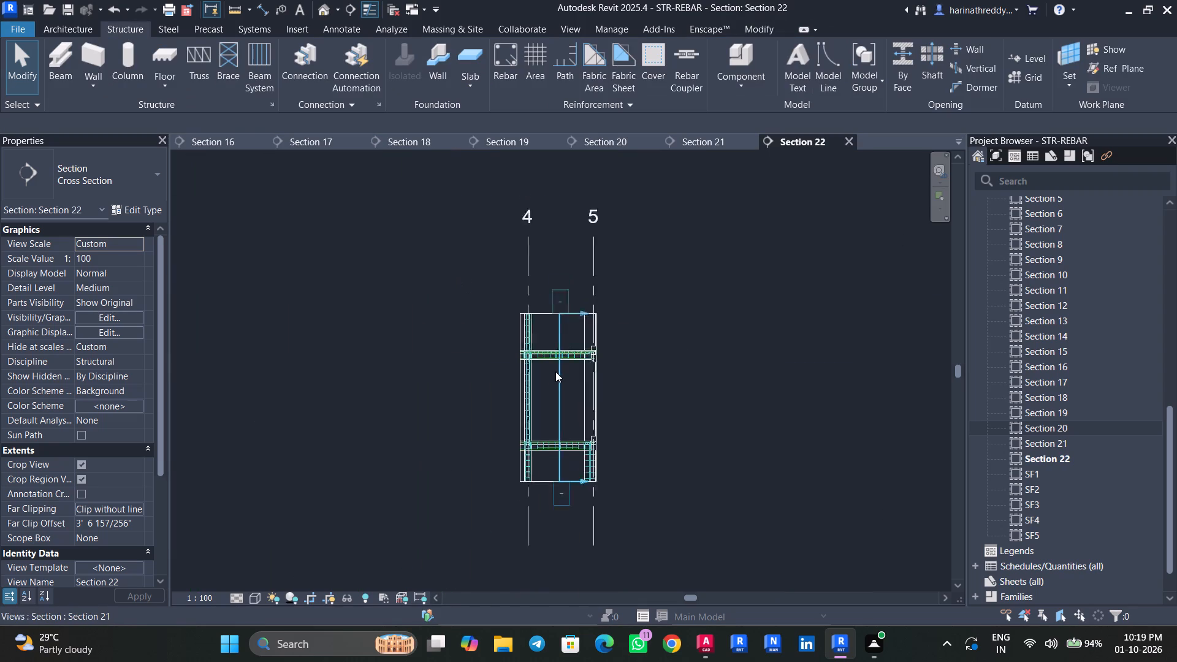
pyautogui.scroll(1, 555, 371)
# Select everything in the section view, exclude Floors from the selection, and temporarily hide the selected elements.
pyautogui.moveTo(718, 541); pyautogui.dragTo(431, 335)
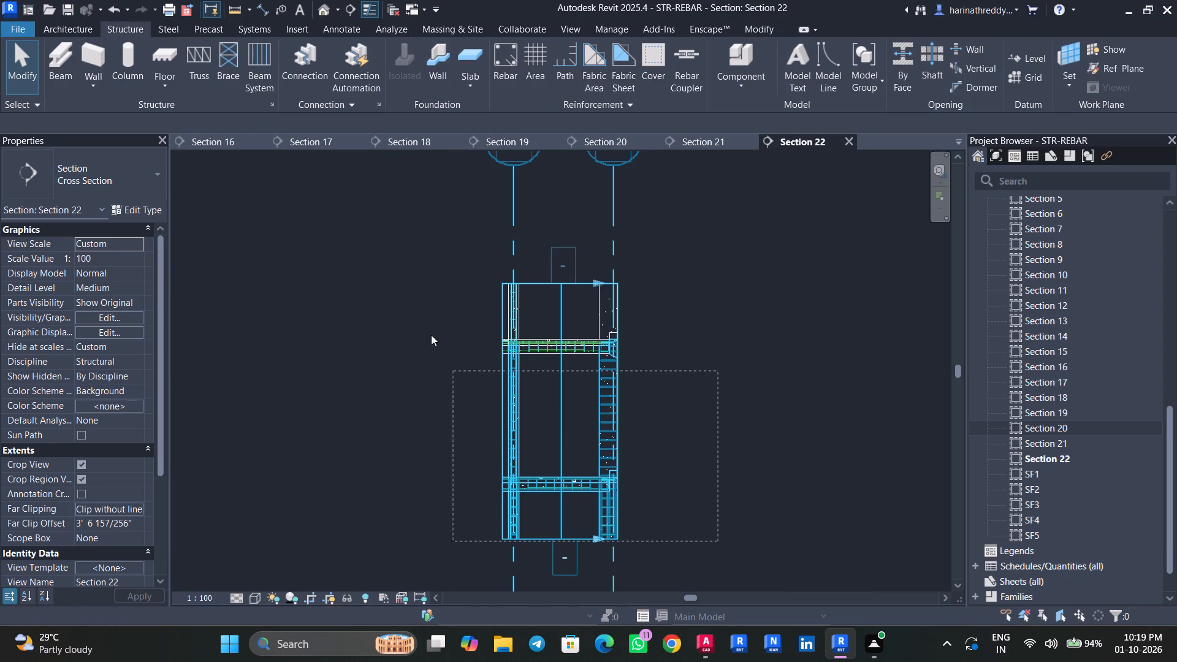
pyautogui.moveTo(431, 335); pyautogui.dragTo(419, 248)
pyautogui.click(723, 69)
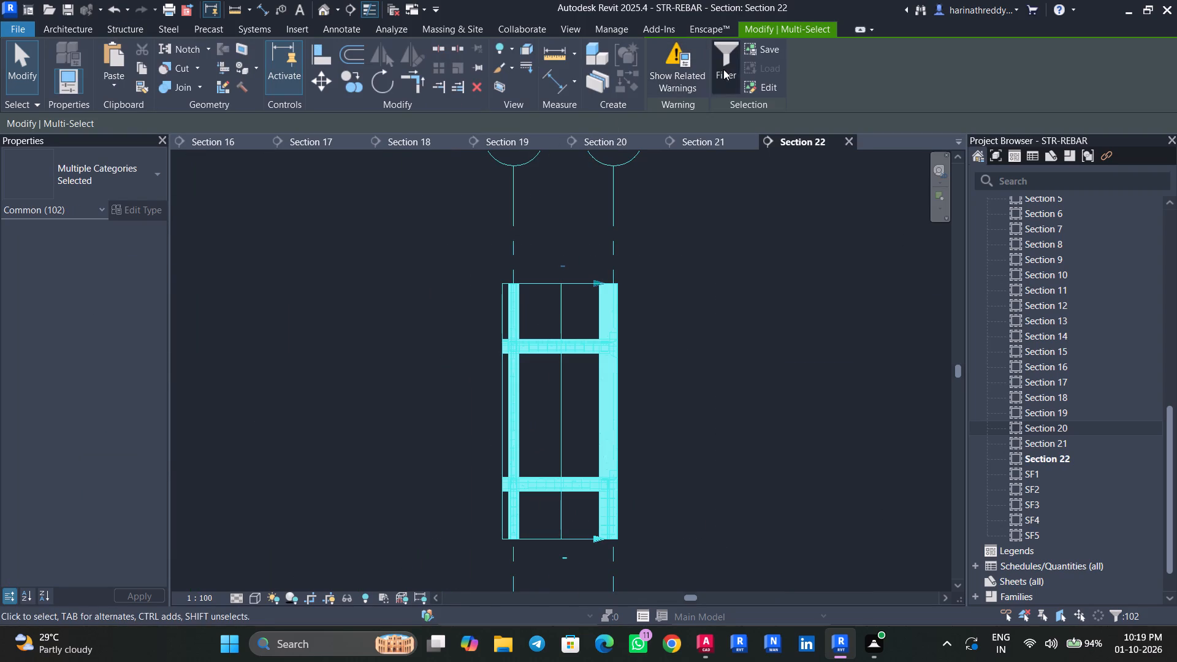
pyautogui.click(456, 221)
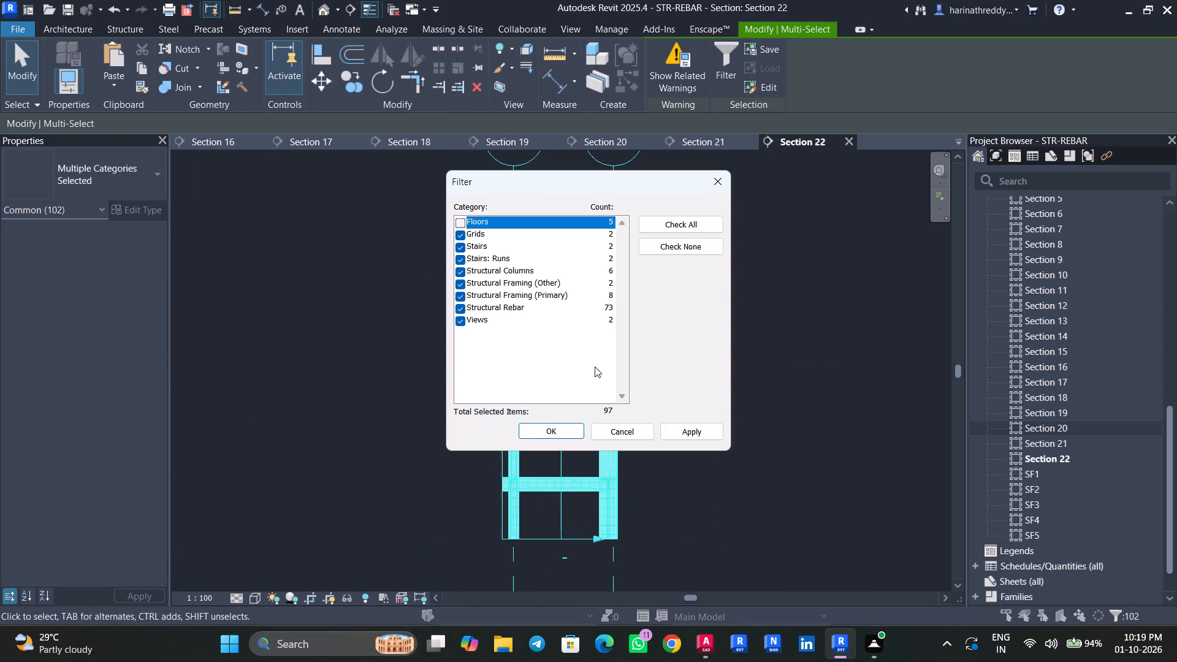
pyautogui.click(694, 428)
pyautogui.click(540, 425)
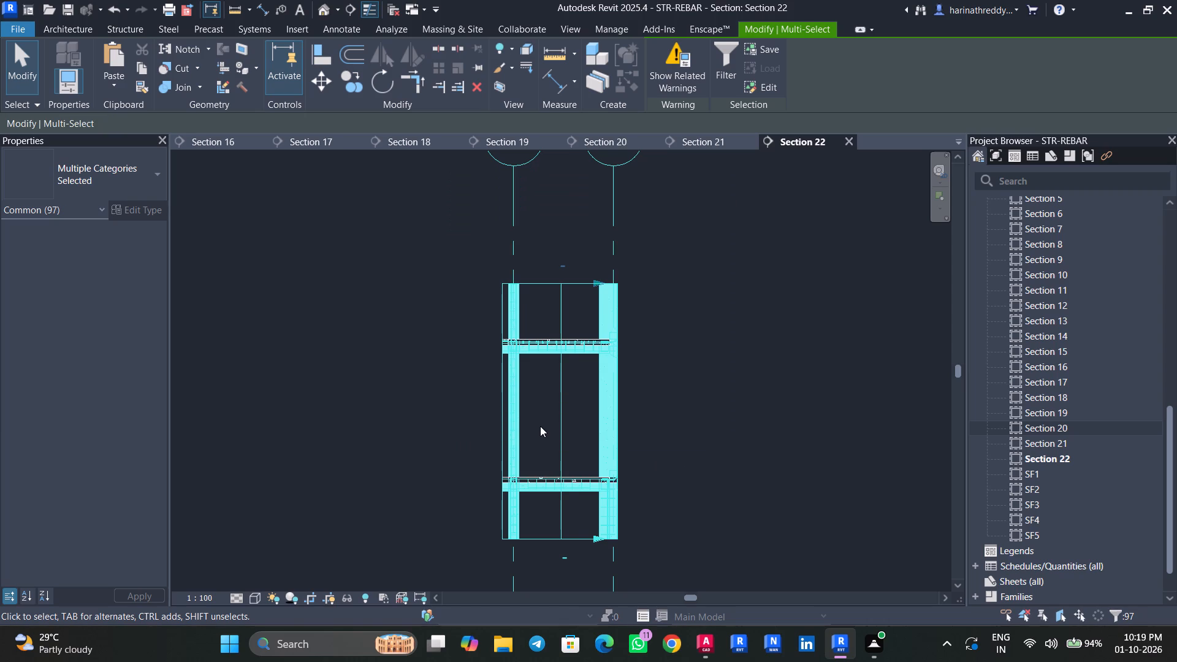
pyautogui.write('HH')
# Examine the isolated upper and lower floor slabs in Section 22, especially where they end near grid 4.
pyautogui.click(526, 342)
pyautogui.scroll(3, 526, 345)
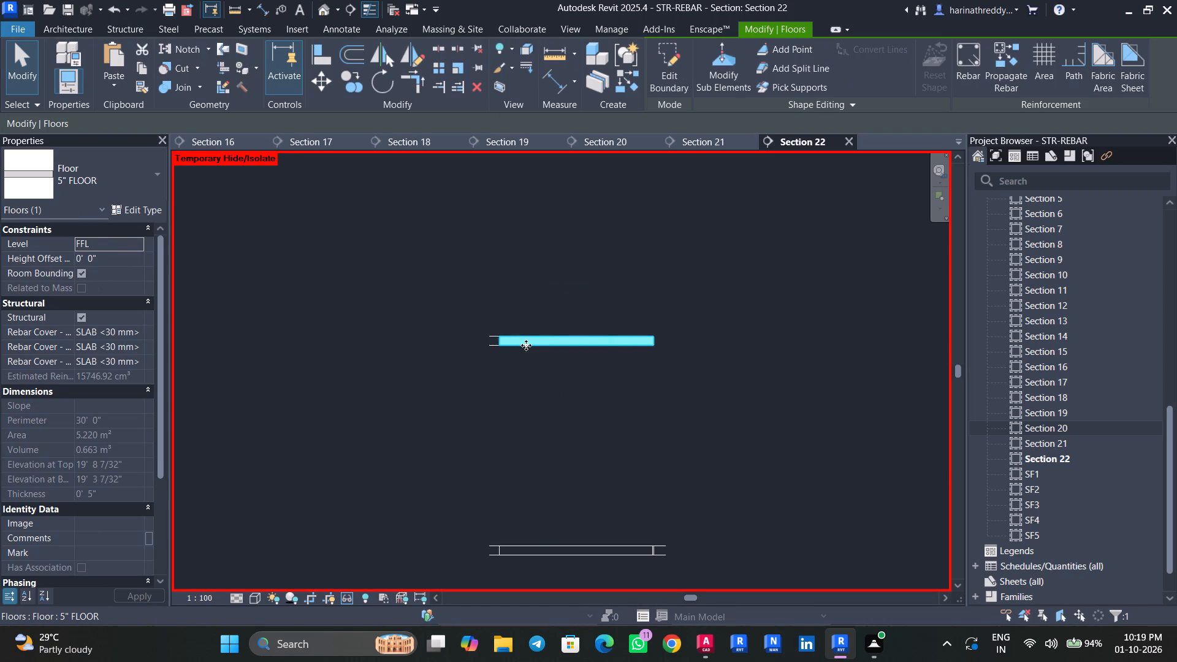
pyautogui.scroll(5, 526, 345)
pyautogui.moveTo(505, 387); pyautogui.dragTo(657, 411, button='middle')
pyautogui.press('Escape')
pyautogui.press('Escape')
pyautogui.scroll(-7, 572, 412)
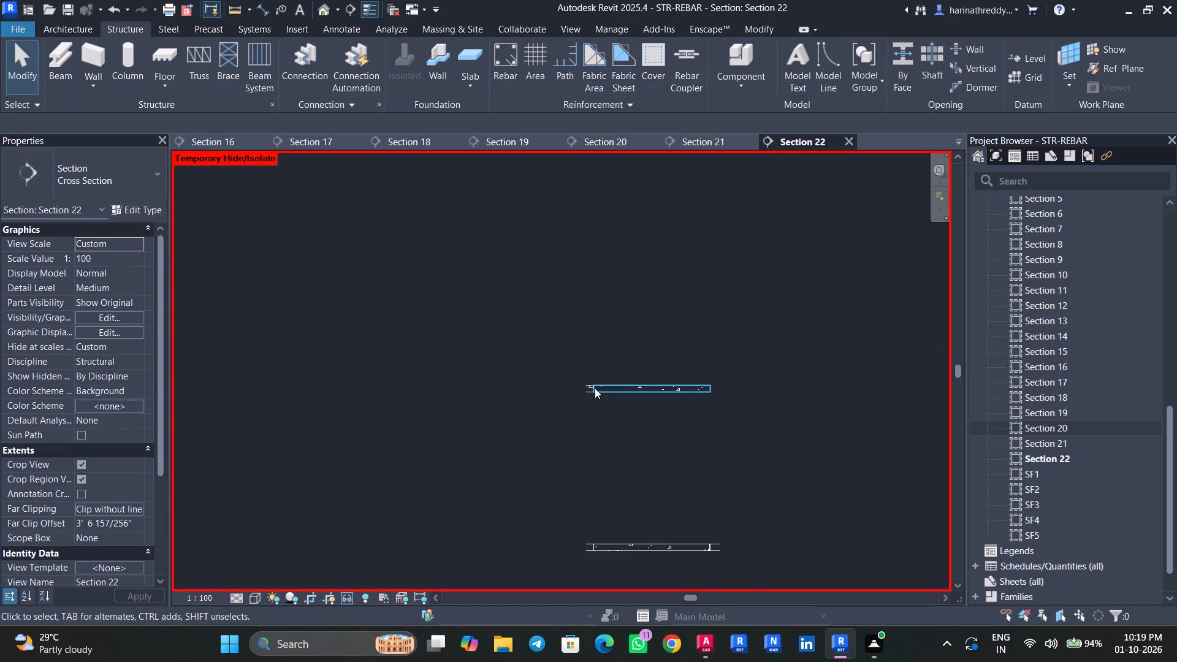
pyautogui.scroll(-3, 588, 408)
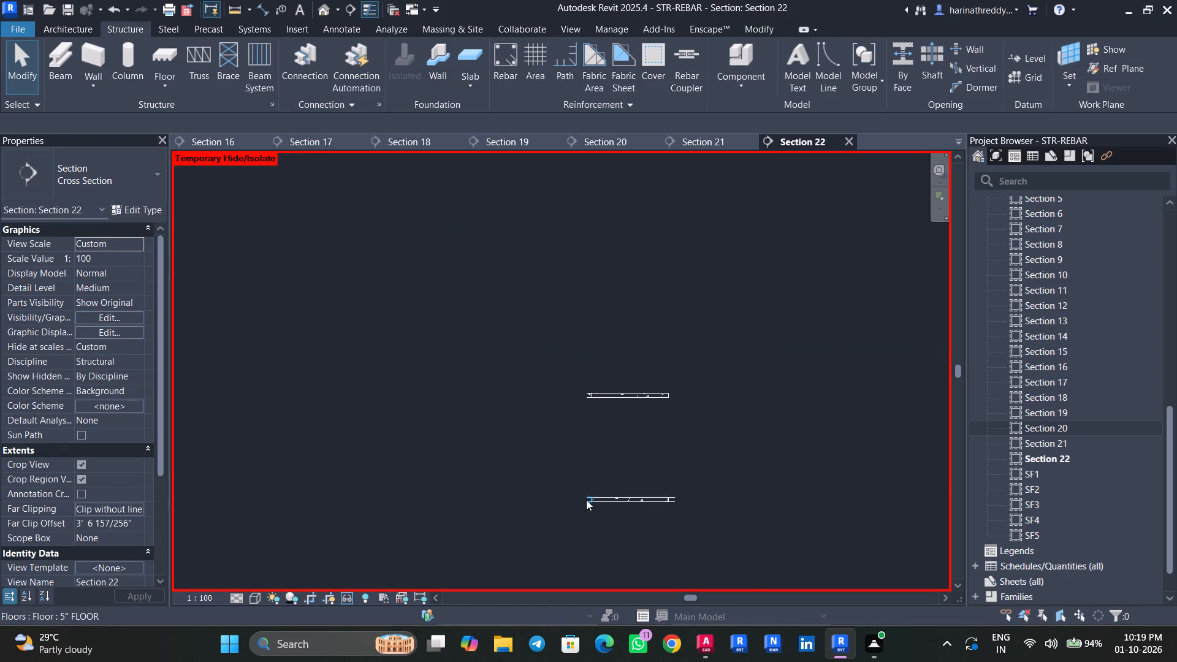
pyautogui.click(586, 500)
pyautogui.press('Escape')
pyautogui.press('Escape')
pyautogui.press('Escape')
pyautogui.scroll(3, 585, 389)
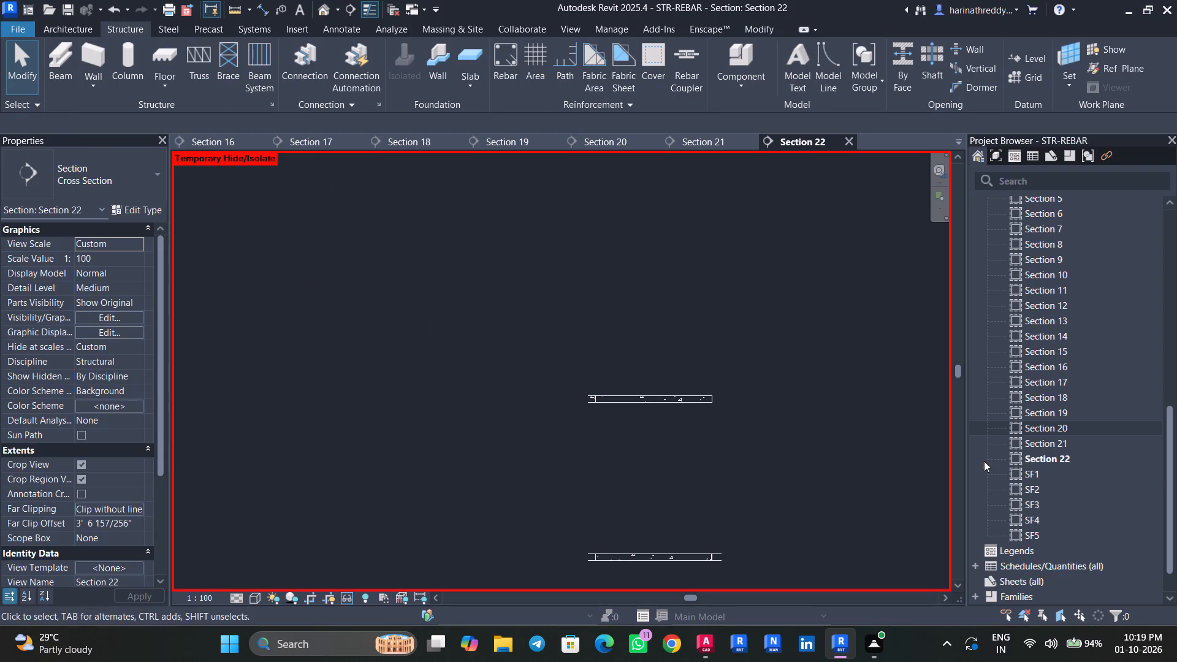
pyautogui.doubleClick(1028, 458)
pyautogui.scroll(11, 1038, 265)
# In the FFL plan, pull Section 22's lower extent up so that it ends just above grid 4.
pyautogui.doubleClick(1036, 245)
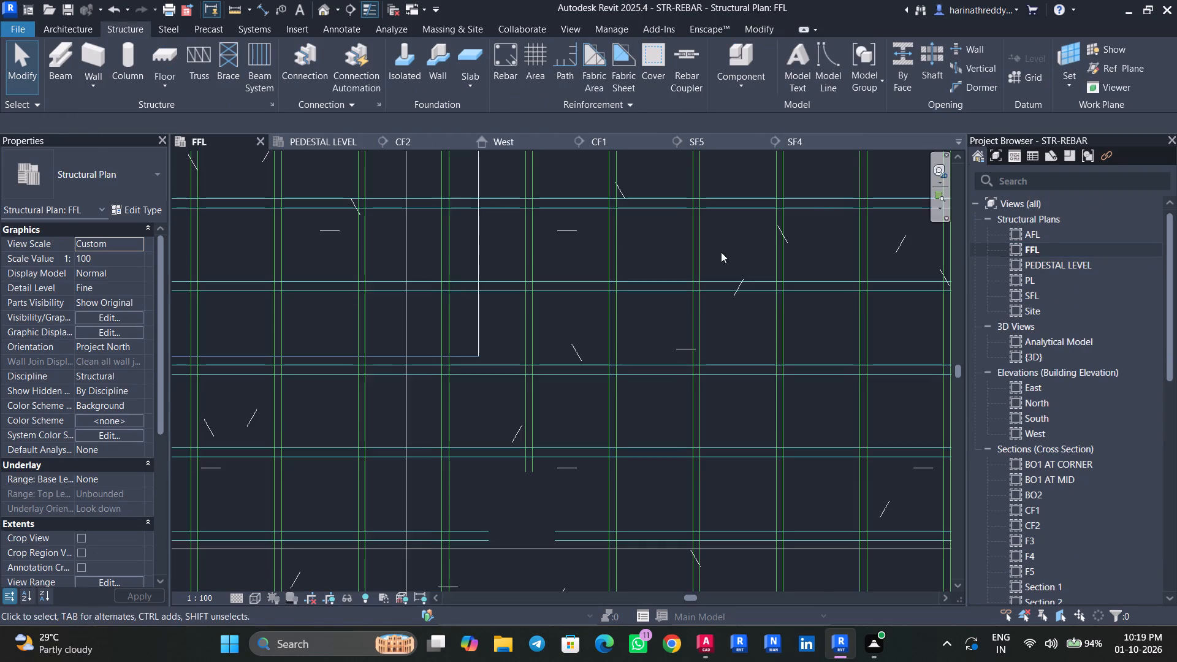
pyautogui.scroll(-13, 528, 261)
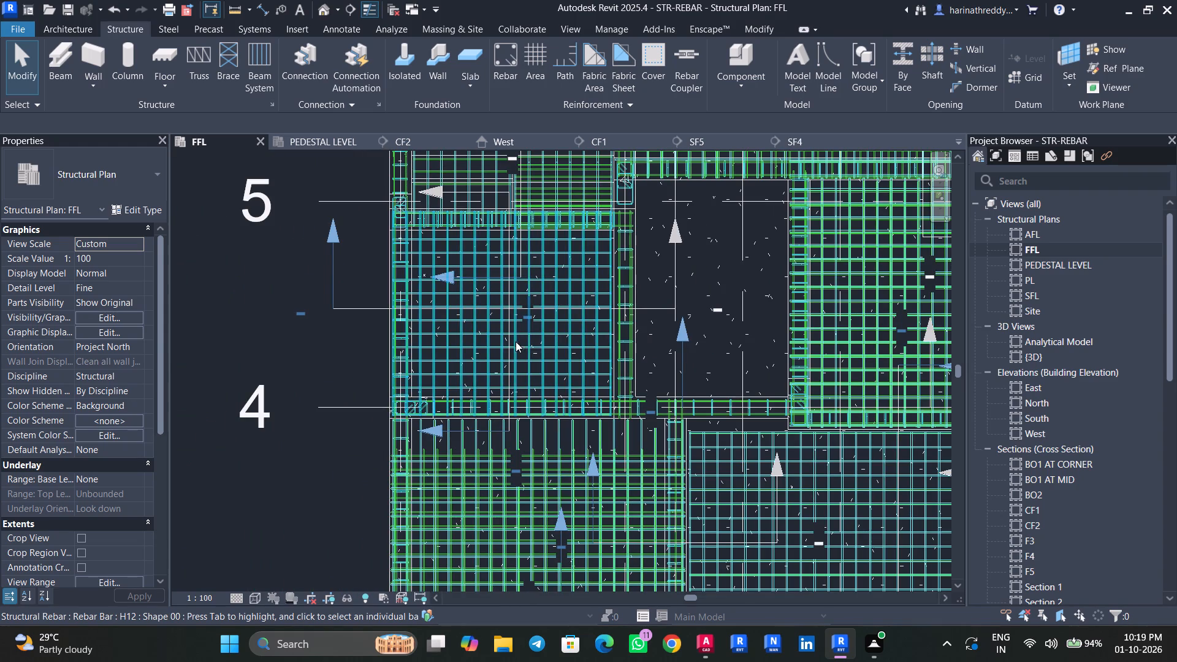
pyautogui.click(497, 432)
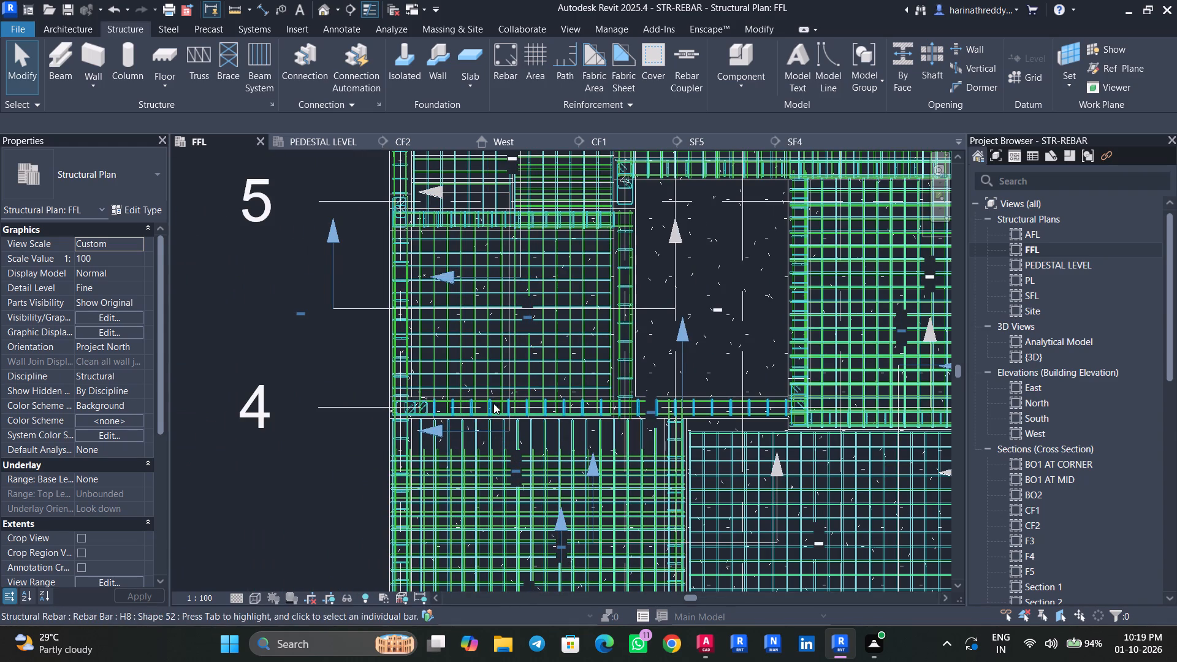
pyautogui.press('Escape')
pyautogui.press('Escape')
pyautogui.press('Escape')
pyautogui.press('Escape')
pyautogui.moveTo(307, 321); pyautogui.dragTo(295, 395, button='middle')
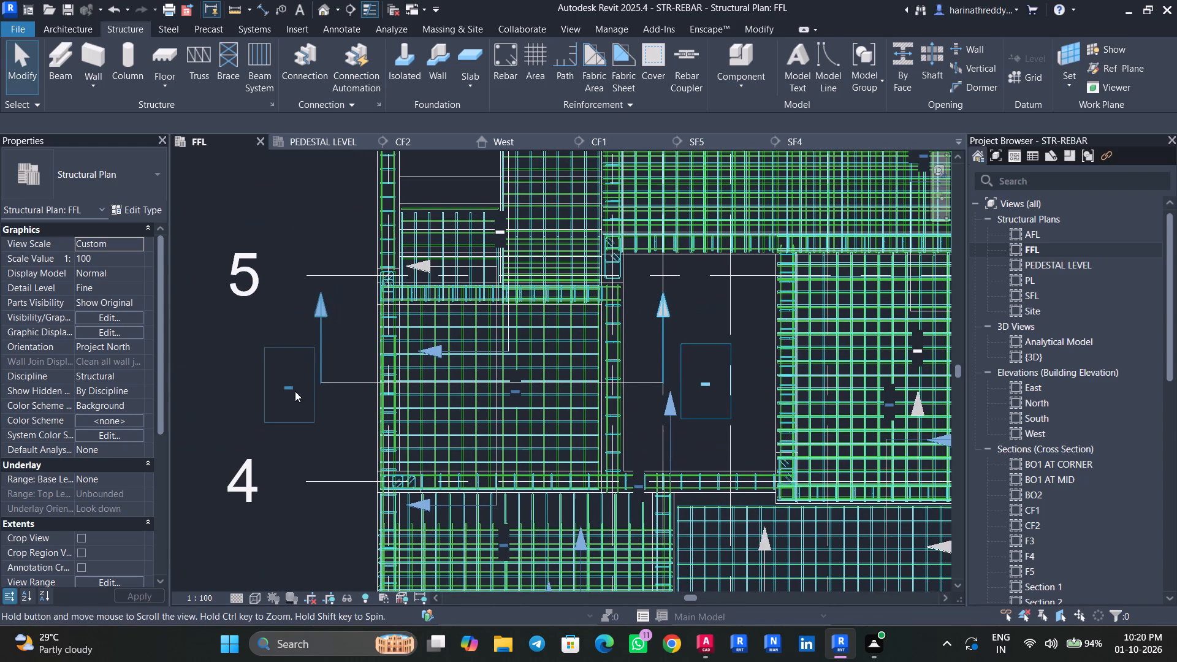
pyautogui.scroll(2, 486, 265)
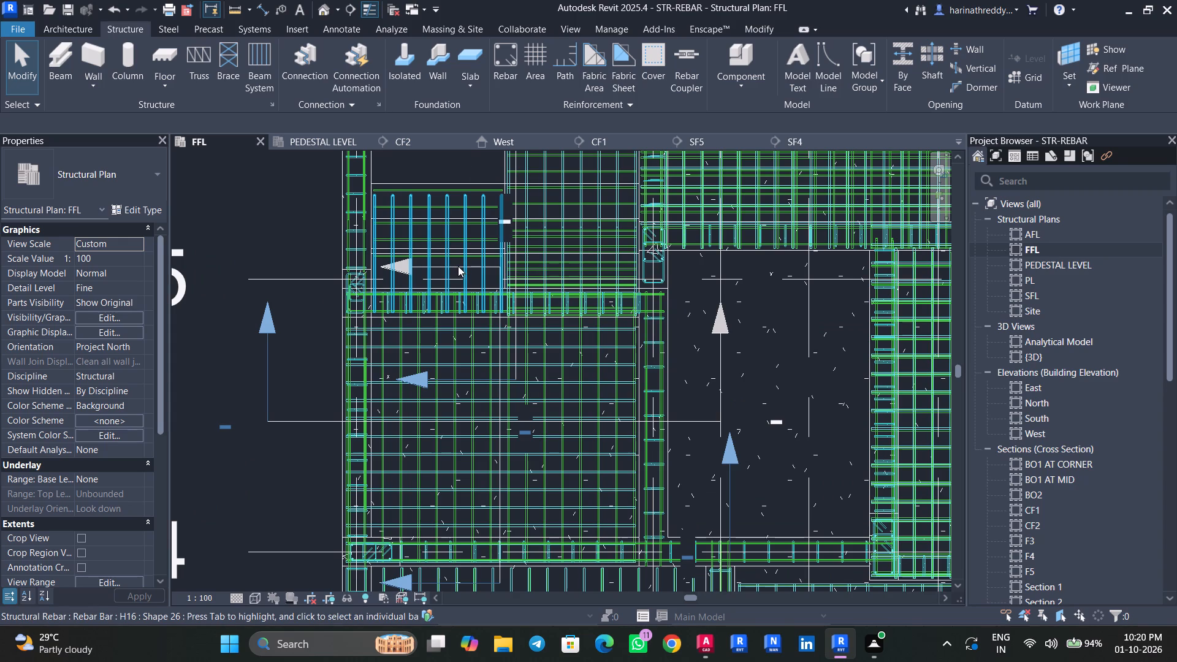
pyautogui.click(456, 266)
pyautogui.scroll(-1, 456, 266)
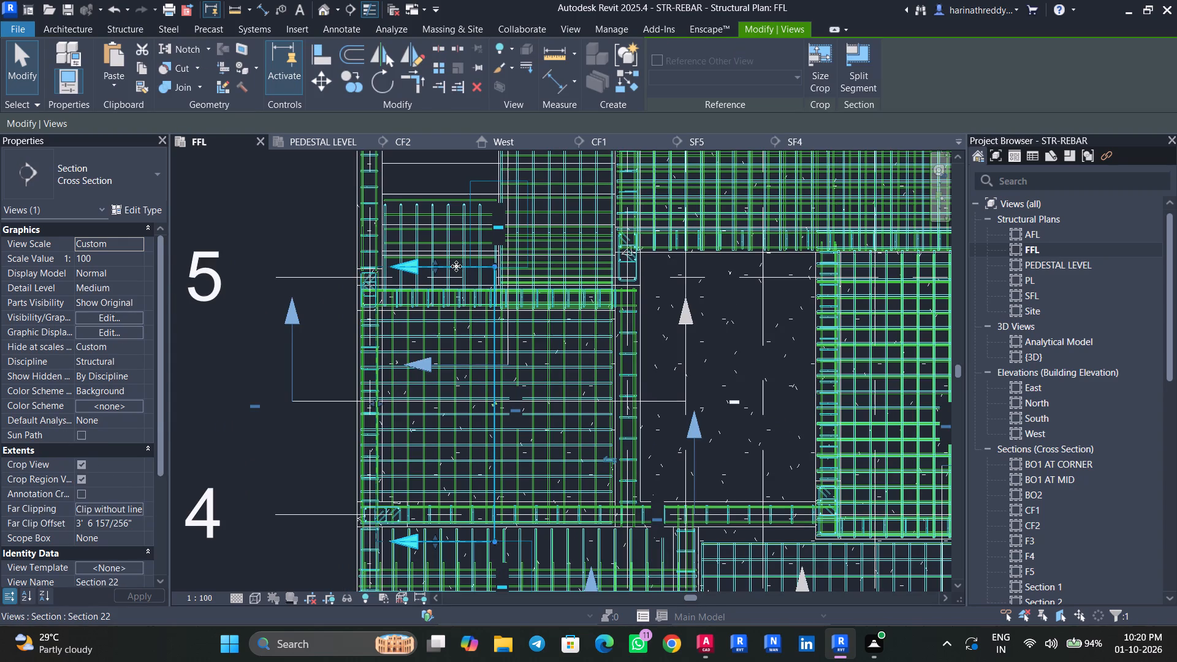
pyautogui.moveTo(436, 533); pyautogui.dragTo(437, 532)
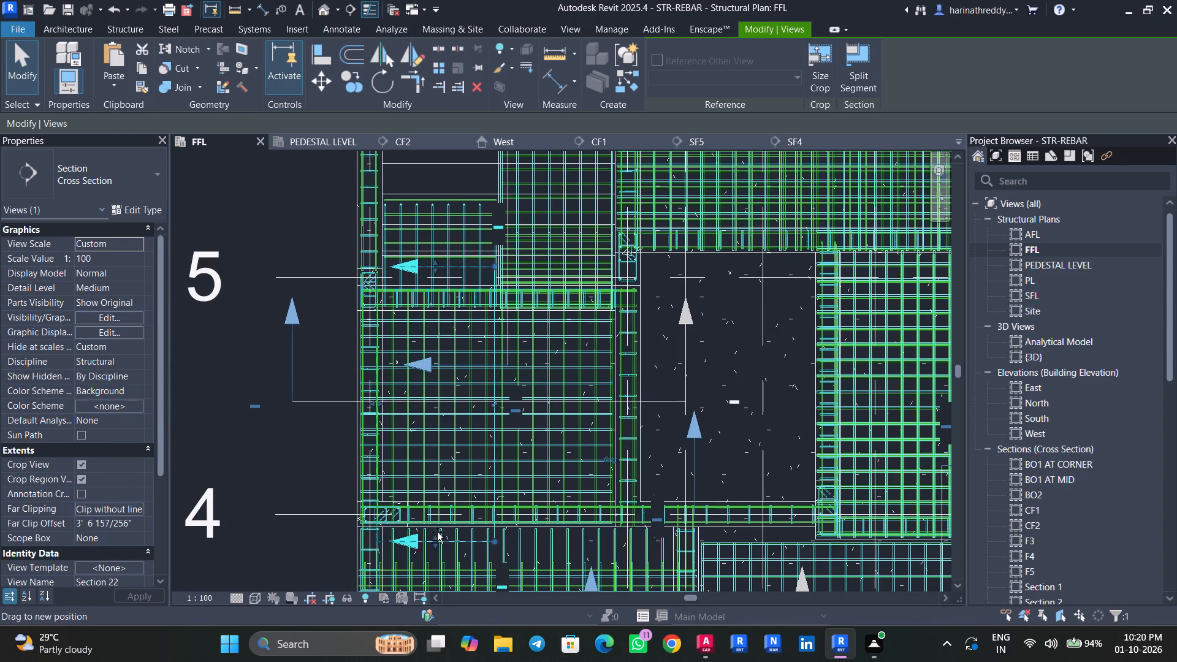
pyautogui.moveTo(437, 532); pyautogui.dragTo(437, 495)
# Reopen the Section 22 view and set its visual style to Wireframe.
pyautogui.scroll(8, 451, 279)
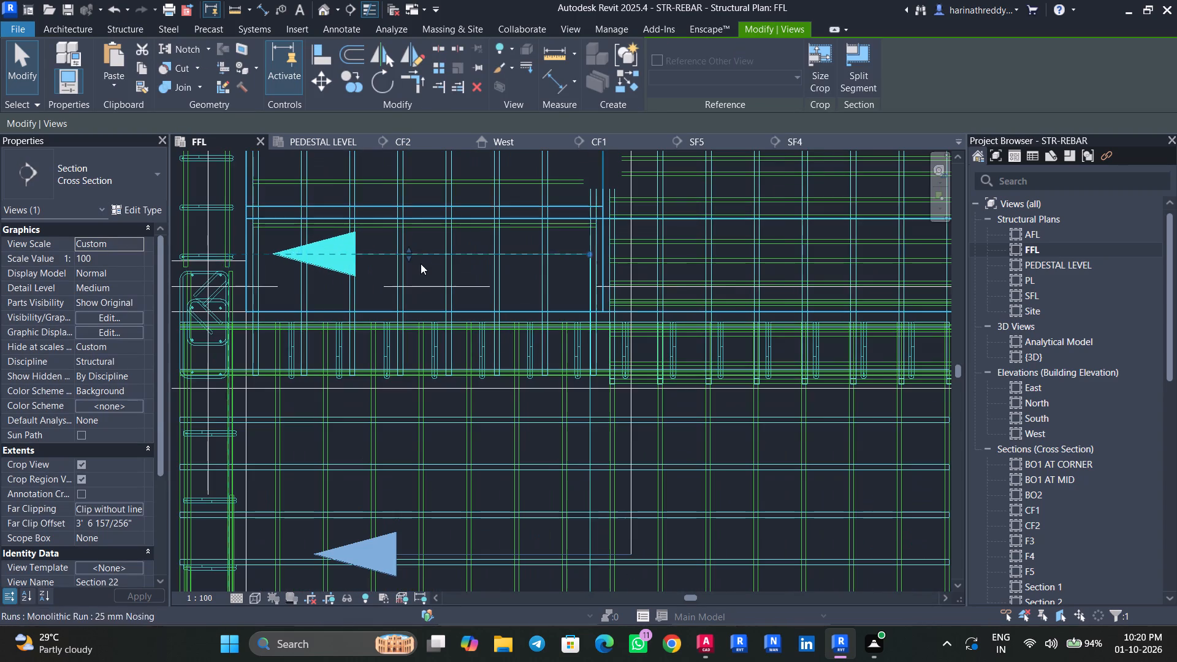
pyautogui.rightClick(425, 256)
pyautogui.click(462, 276)
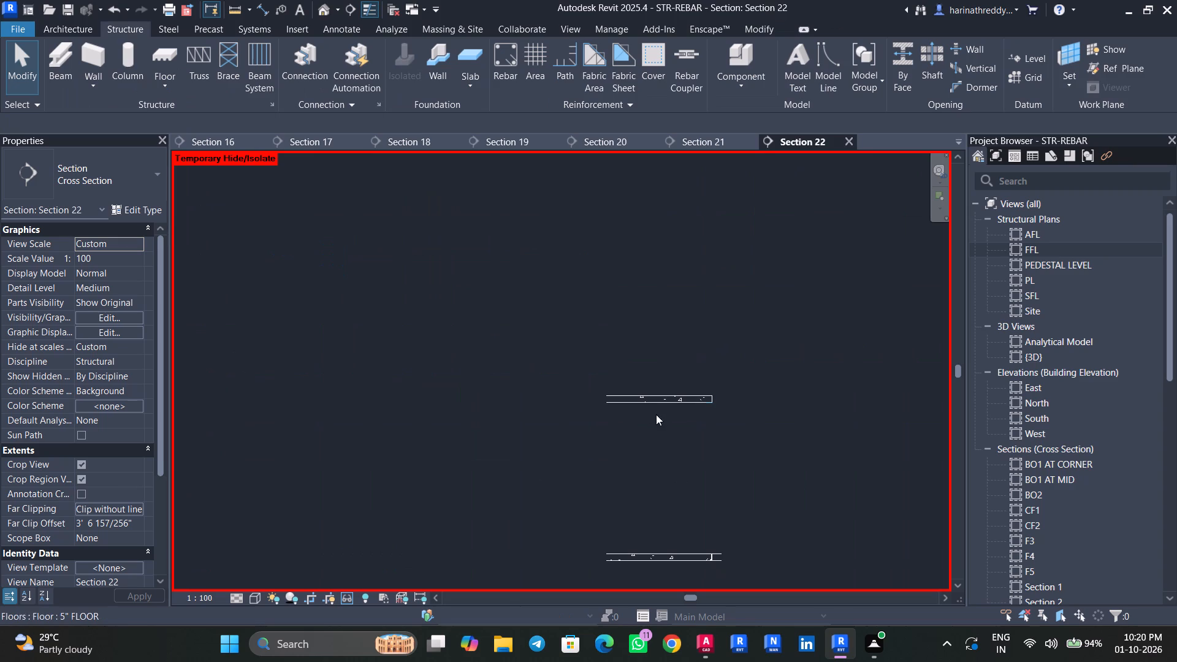
pyautogui.click(658, 402)
pyautogui.scroll(6, 658, 405)
pyautogui.moveTo(658, 405); pyautogui.dragTo(497, 370, button='middle')
pyautogui.press('Escape')
pyautogui.press('Escape')
pyautogui.click(253, 596)
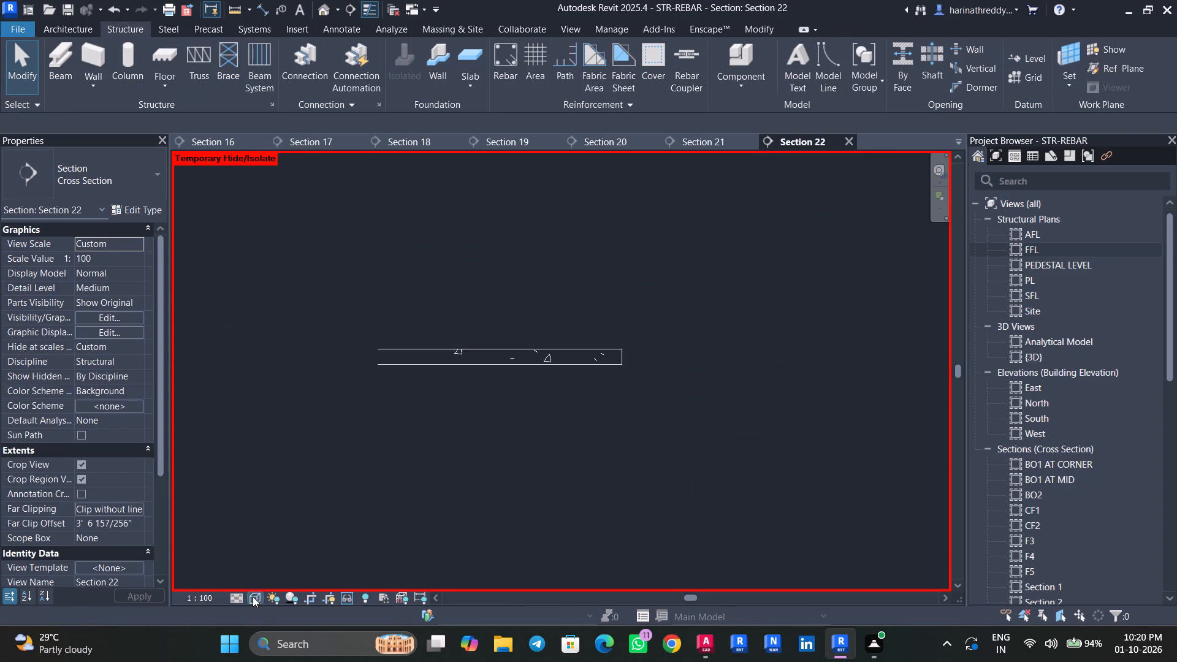
pyautogui.click(272, 508)
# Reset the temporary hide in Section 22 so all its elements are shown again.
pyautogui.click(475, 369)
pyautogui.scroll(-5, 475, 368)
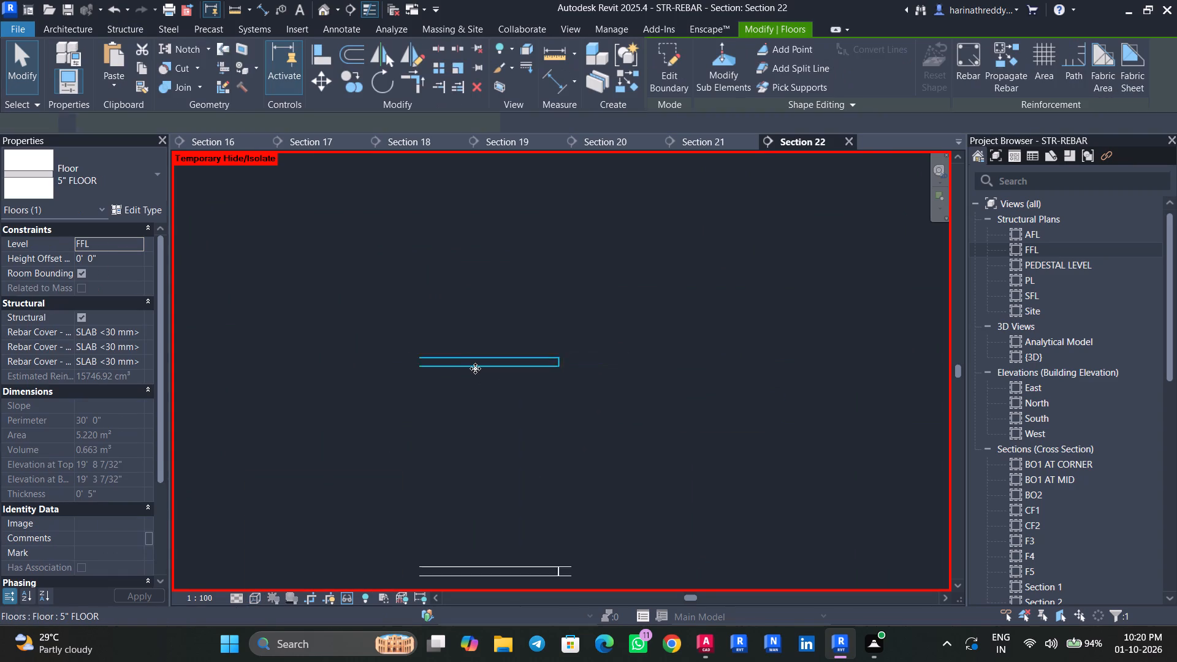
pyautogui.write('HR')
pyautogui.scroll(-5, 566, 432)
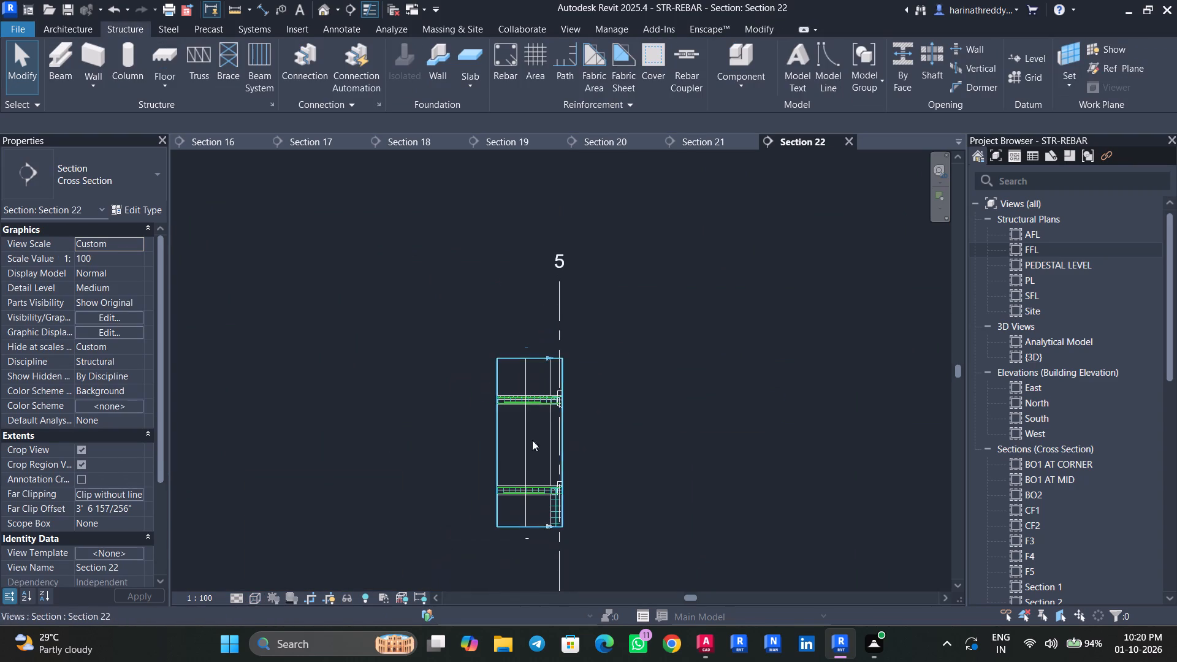
# Widen Section 22's crop region from just beyond grid 1 to past grid 5, taking in the staircase flights.
pyautogui.click(500, 443)
pyautogui.moveTo(497, 442); pyautogui.dragTo(437, 442)
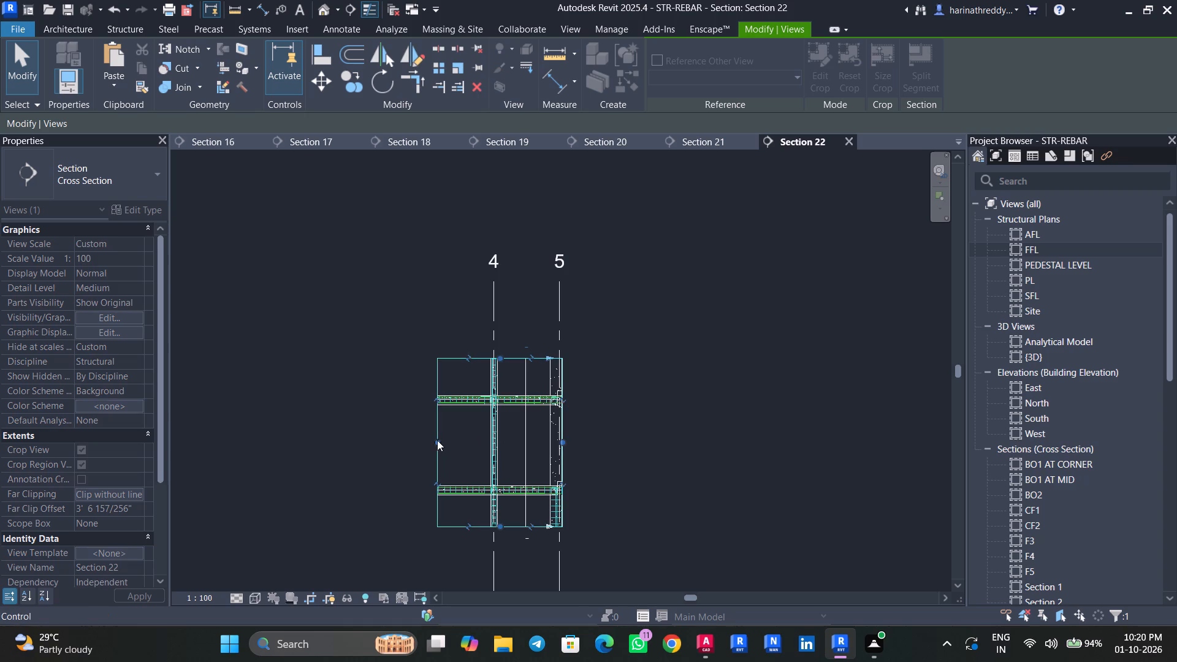
pyautogui.moveTo(437, 440); pyautogui.dragTo(325, 440)
pyautogui.moveTo(368, 443); pyautogui.dragTo(494, 446, button='middle')
pyautogui.moveTo(449, 441); pyautogui.dragTo(329, 441)
pyautogui.moveTo(329, 439); pyautogui.dragTo(304, 441)
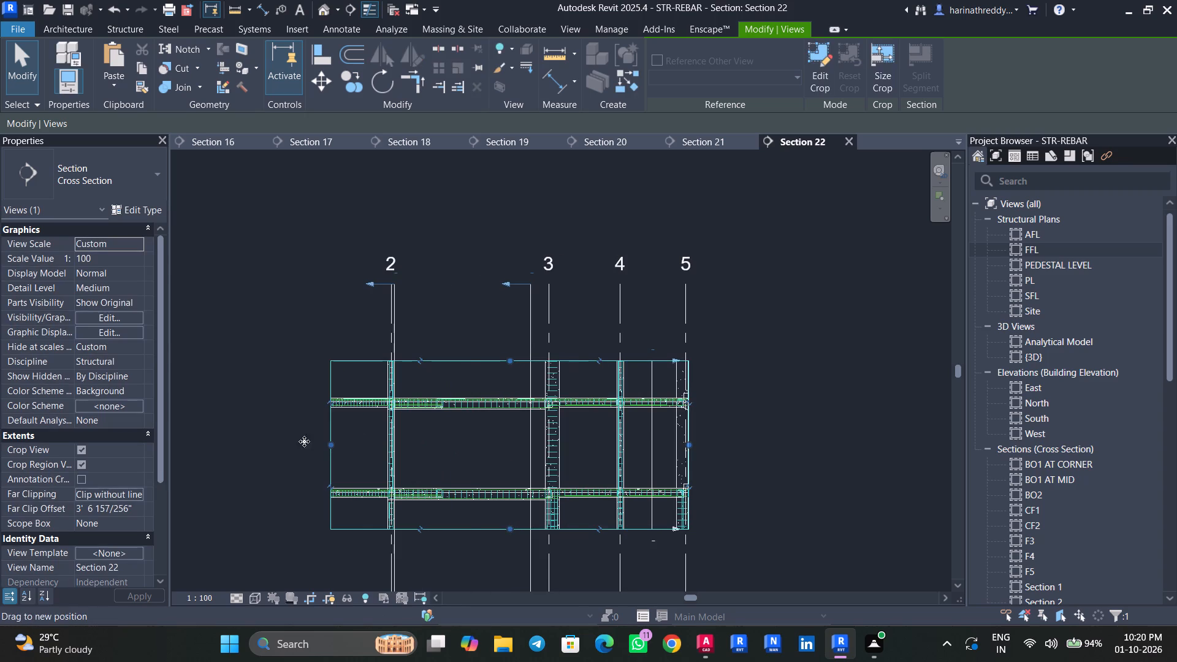
pyautogui.moveTo(304, 441); pyautogui.dragTo(240, 441)
pyautogui.moveTo(687, 444); pyautogui.dragTo(752, 450)
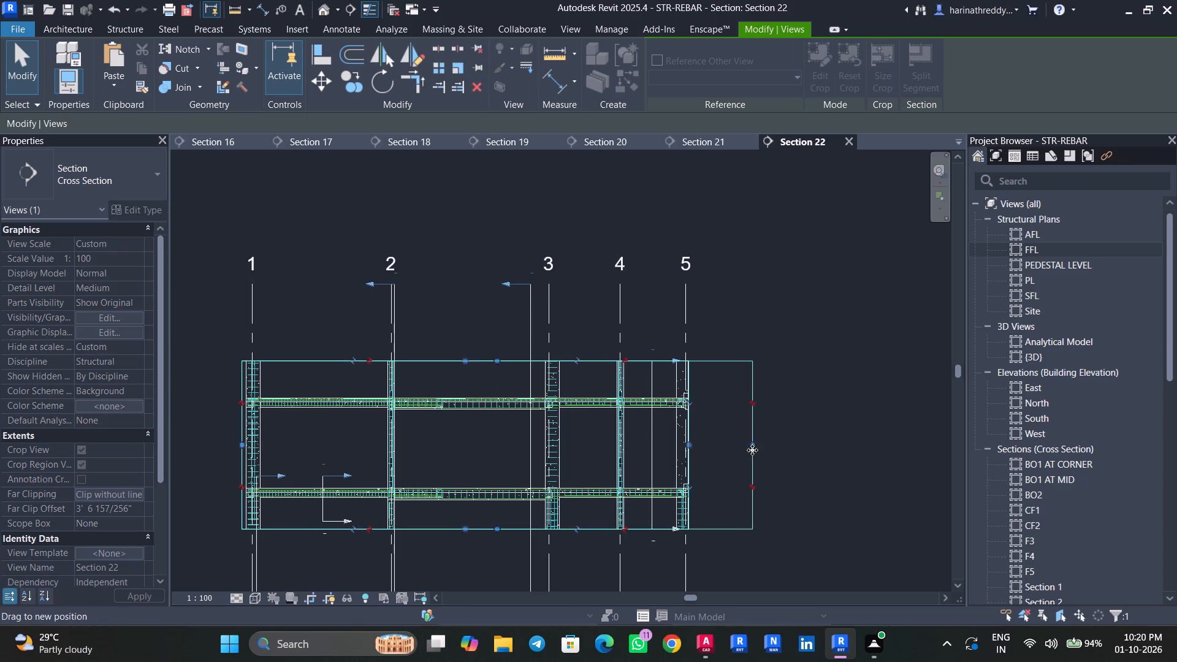
pyautogui.moveTo(752, 450); pyautogui.dragTo(752, 450)
pyautogui.scroll(3, 762, 451)
pyautogui.scroll(5, 587, 403)
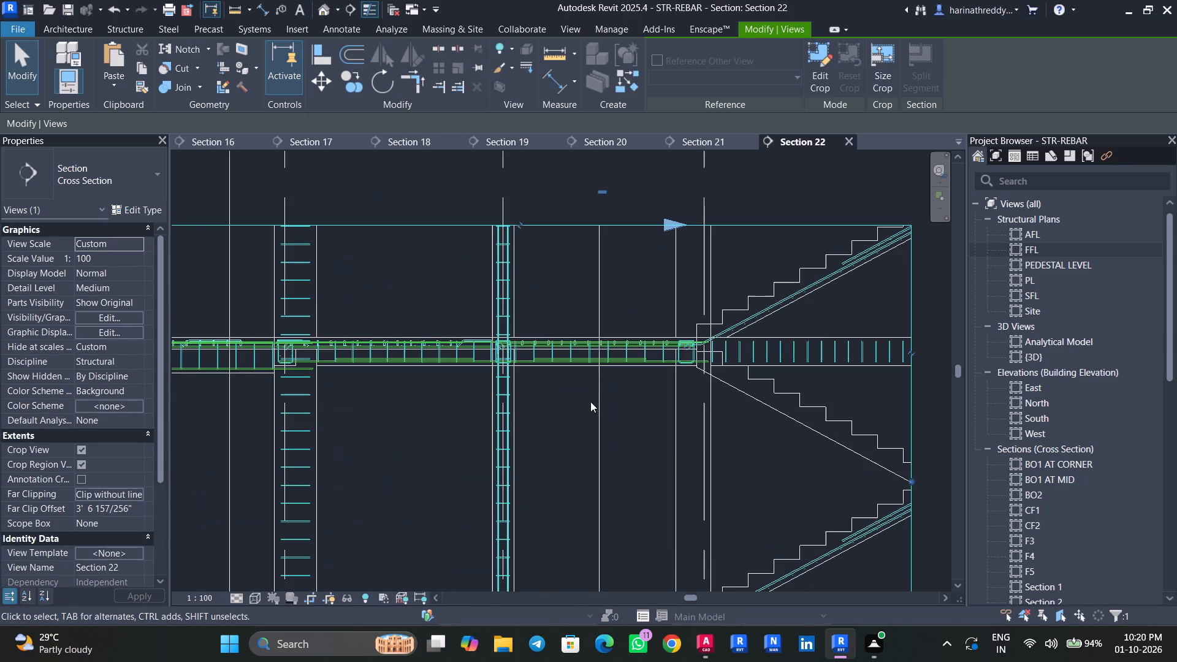
# Select everything in the widened section, exclude Floors from the selection, and temporarily hide the selected elements.
pyautogui.scroll(-9, 590, 401)
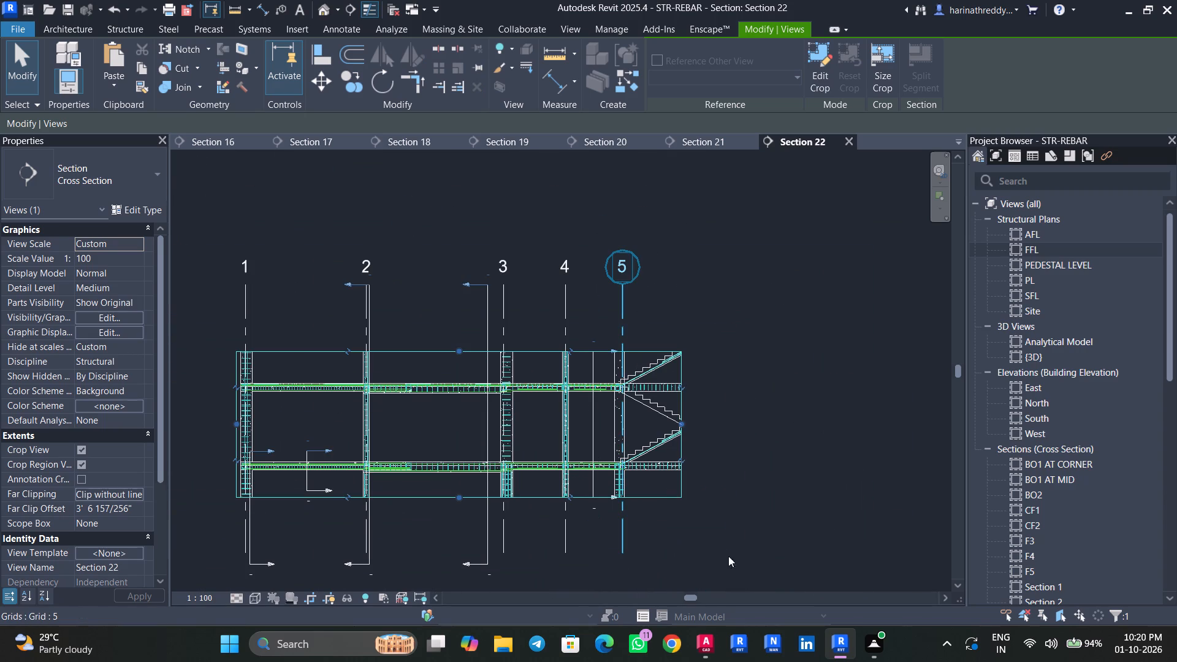
pyautogui.moveTo(727, 581); pyautogui.dragTo(230, 308)
pyautogui.click(728, 88)
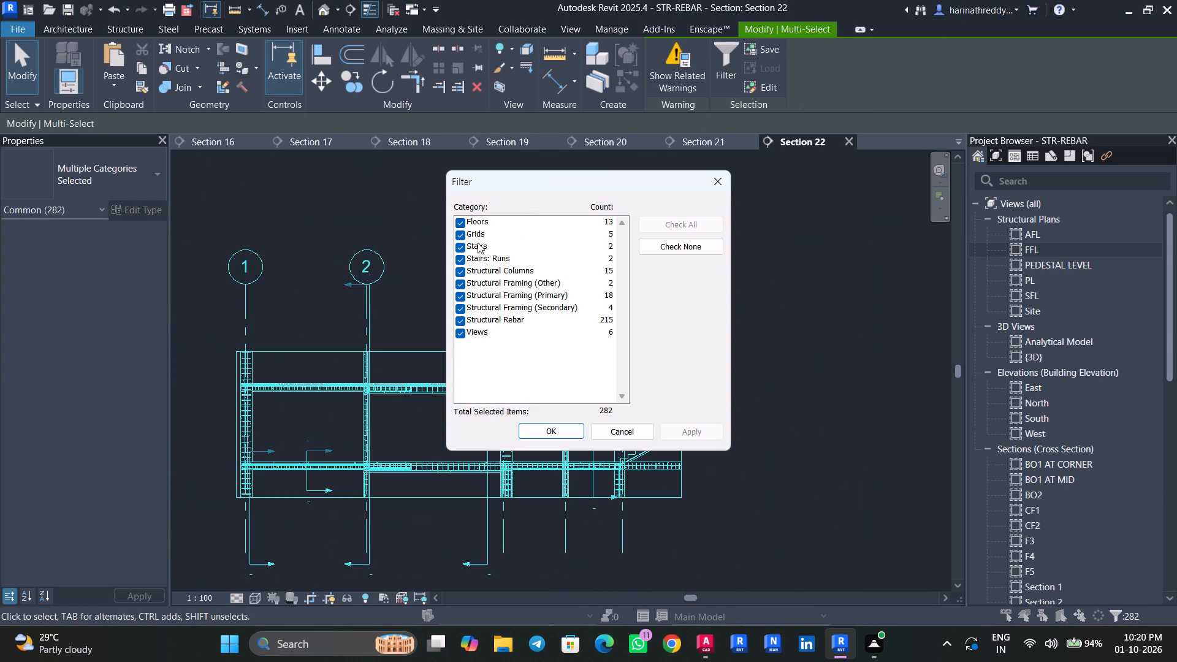
pyautogui.click(462, 223)
pyautogui.click(682, 432)
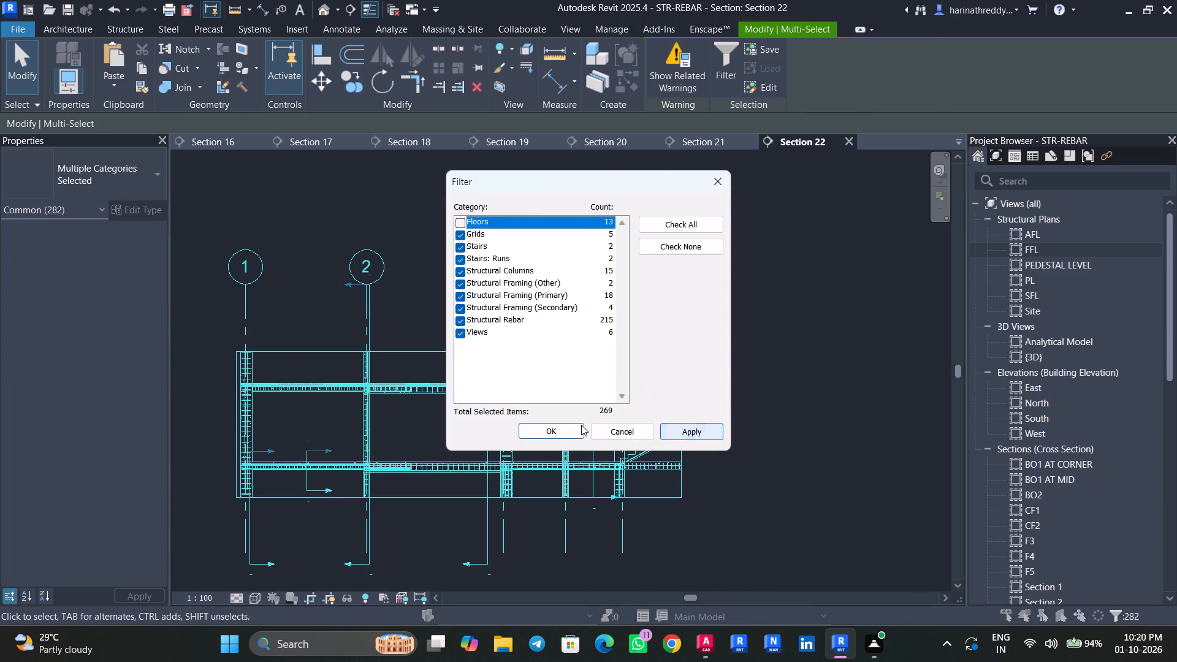
pyautogui.click(576, 429)
pyautogui.write('HH')
# Examine the isolated 5" FLOOR panels in Section 22, checking the end panel of the upper row at FFL.
pyautogui.scroll(6, 597, 382)
pyautogui.click(597, 382)
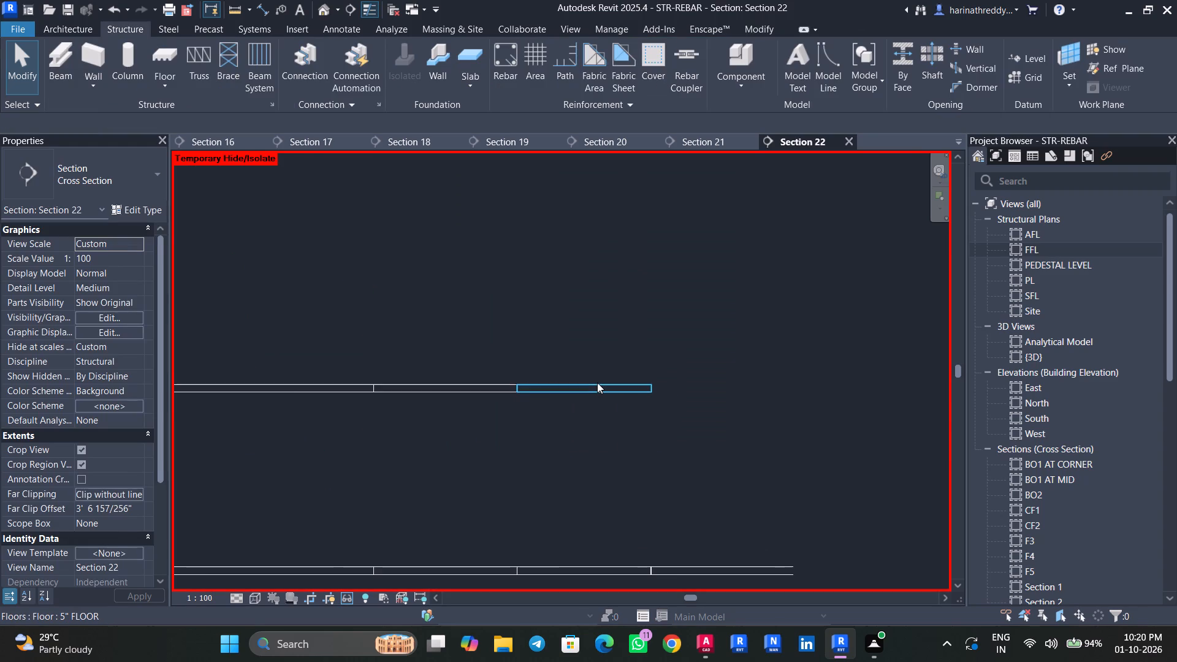
pyautogui.press('Escape')
pyautogui.press('Escape')
pyautogui.click(596, 392)
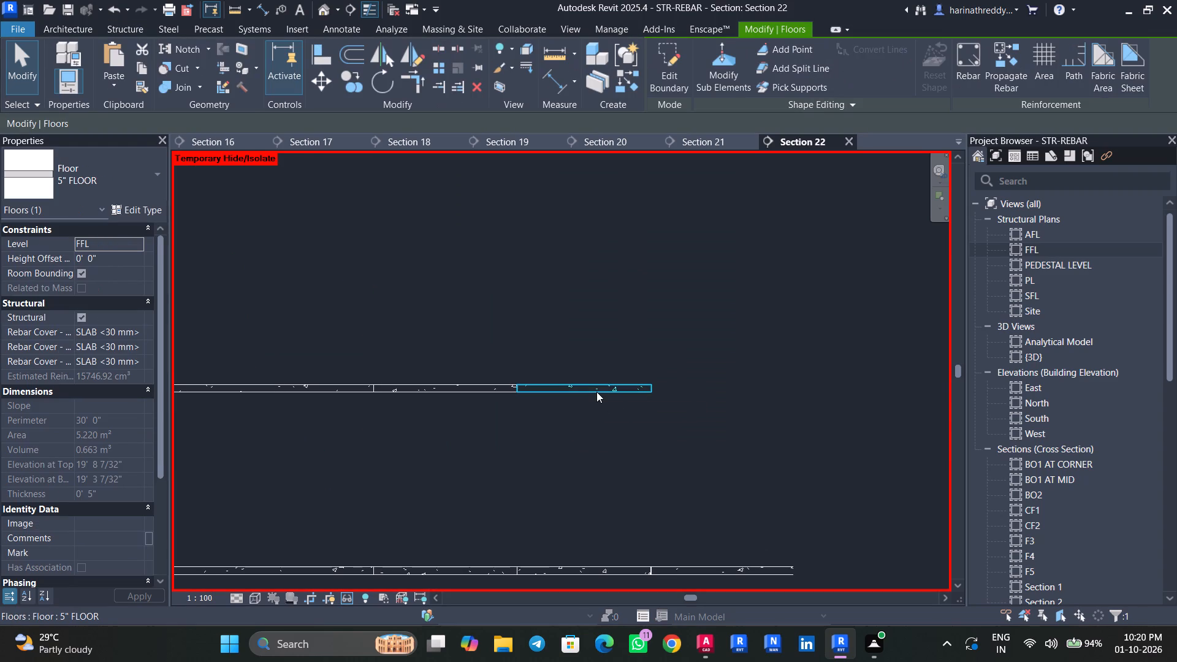
pyautogui.scroll(-8, 596, 392)
pyautogui.keyDown('shift'); pyautogui.moveTo(631, 388); pyautogui.dragTo(630, 379, button='middle'); pyautogui.keyUp('shift')
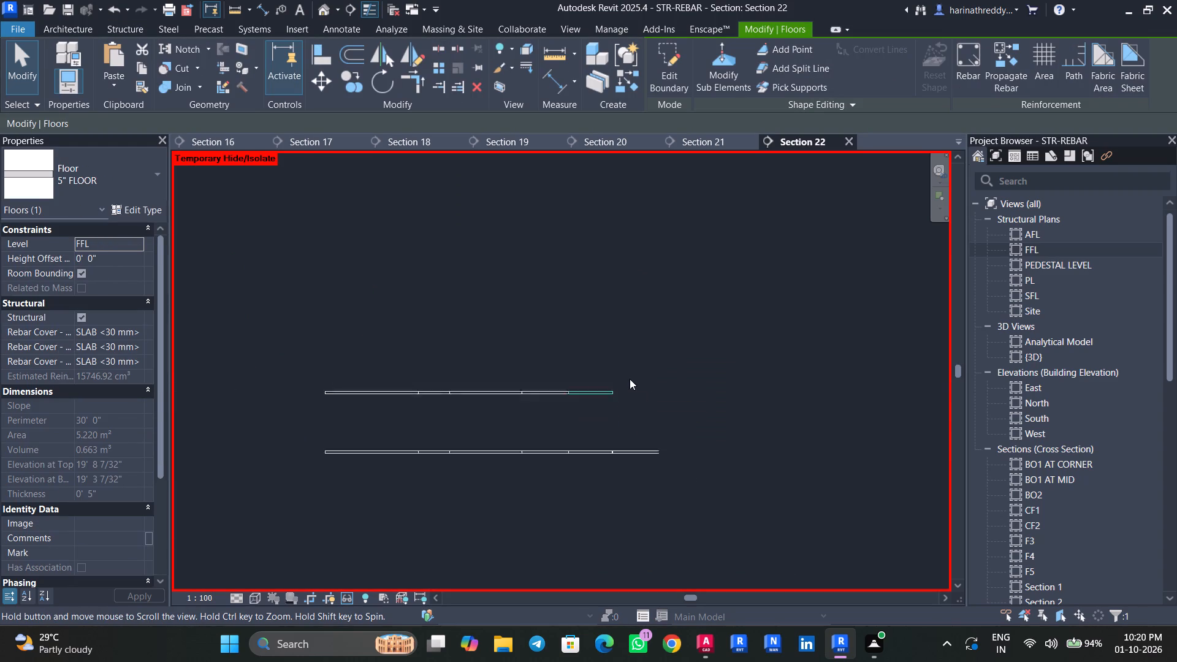
pyautogui.keyDown('shift'); pyautogui.moveTo(630, 379); pyautogui.dragTo(630, 380, button='middle'); pyautogui.keyUp('shift')
pyautogui.press('Escape')
pyautogui.press('Escape')
pyautogui.press('Escape')
pyautogui.press('Escape')
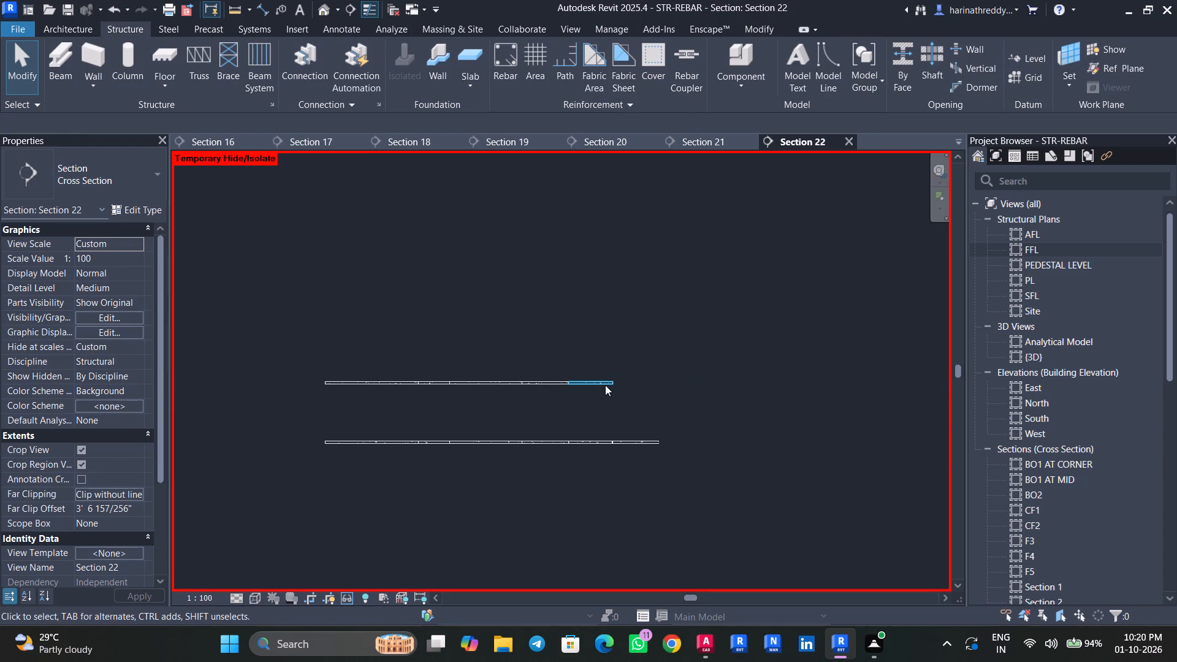
pyautogui.click(602, 383)
pyautogui.scroll(1, 600, 383)
pyautogui.scroll(-1, 600, 383)
pyautogui.scroll(13, 600, 383)
pyautogui.press('Escape')
pyautogui.scroll(3, 598, 390)
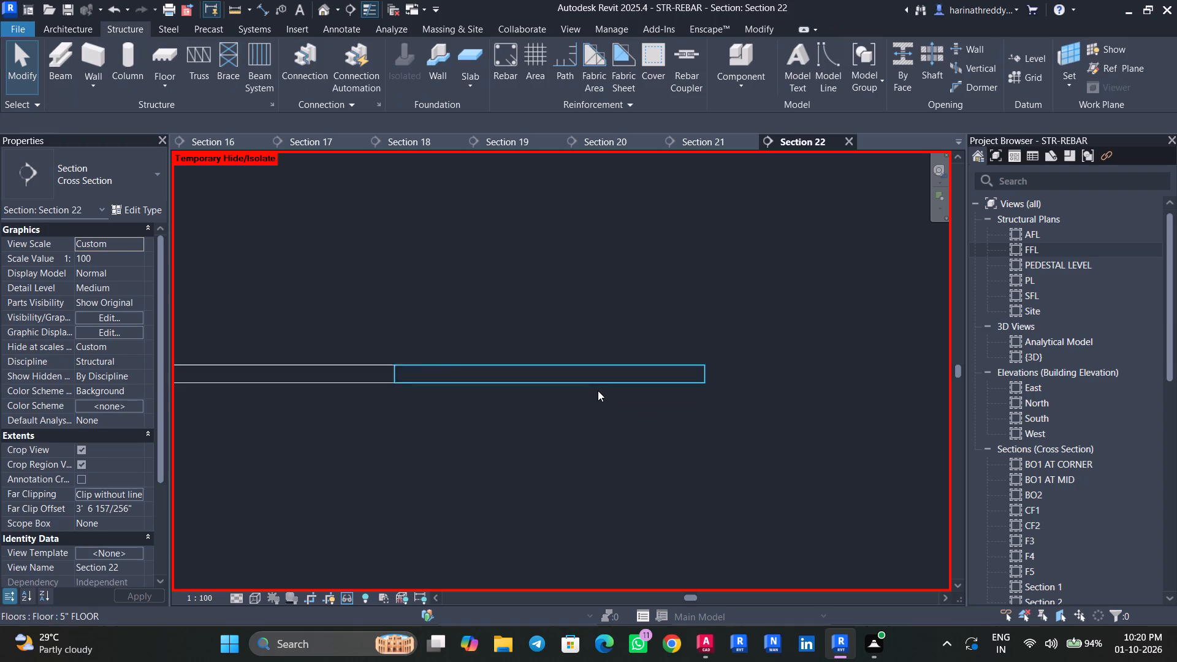
pyautogui.scroll(3, 598, 390)
pyautogui.click(598, 379)
pyautogui.press('Escape')
# Set Section 22's detail level to Fine and reapply its Wireframe visual style.
pyautogui.click(236, 598)
pyautogui.click(244, 582)
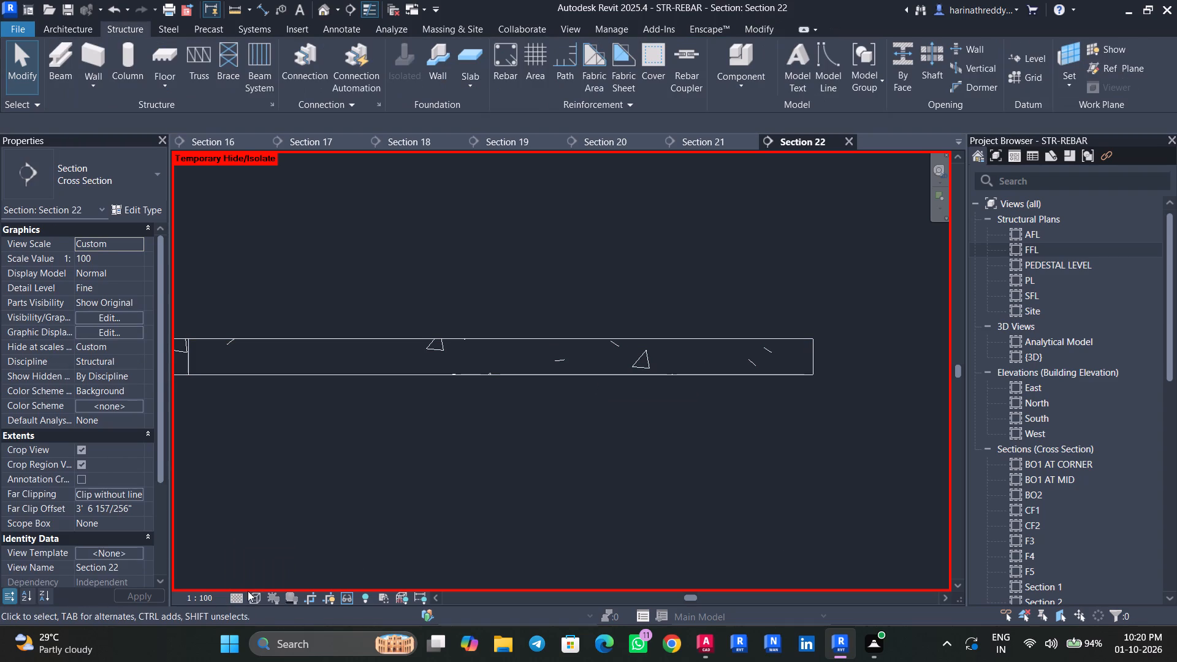
pyautogui.click(258, 598)
pyautogui.click(281, 496)
pyautogui.click(286, 506)
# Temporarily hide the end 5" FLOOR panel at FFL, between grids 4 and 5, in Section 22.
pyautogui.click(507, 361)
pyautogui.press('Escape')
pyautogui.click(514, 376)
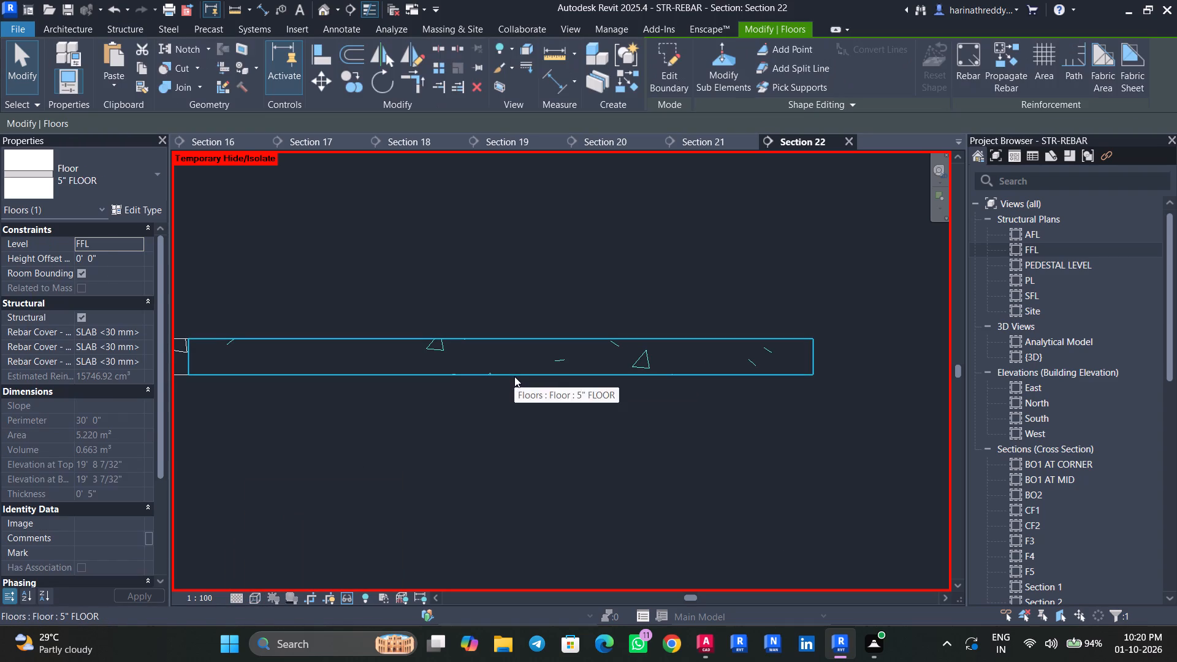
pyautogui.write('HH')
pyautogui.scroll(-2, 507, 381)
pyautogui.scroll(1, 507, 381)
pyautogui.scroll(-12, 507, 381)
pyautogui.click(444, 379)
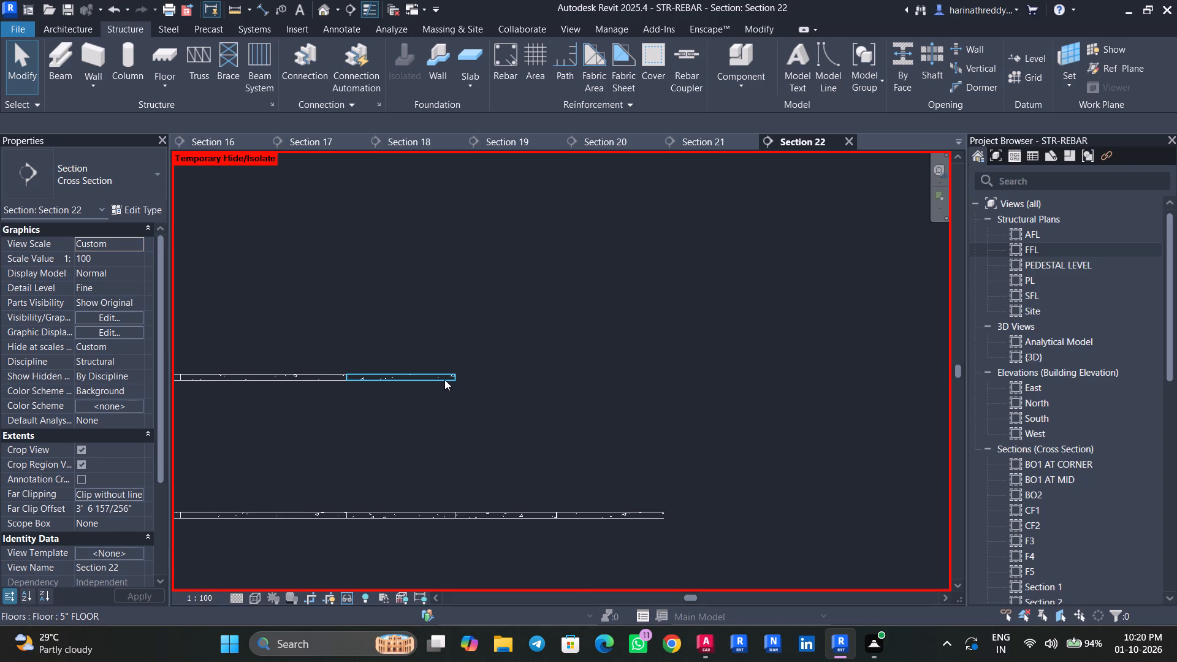
# Reset the temporary hide in Section 22 so all its elements are shown again.
pyautogui.press('Escape')
pyautogui.write('HR')
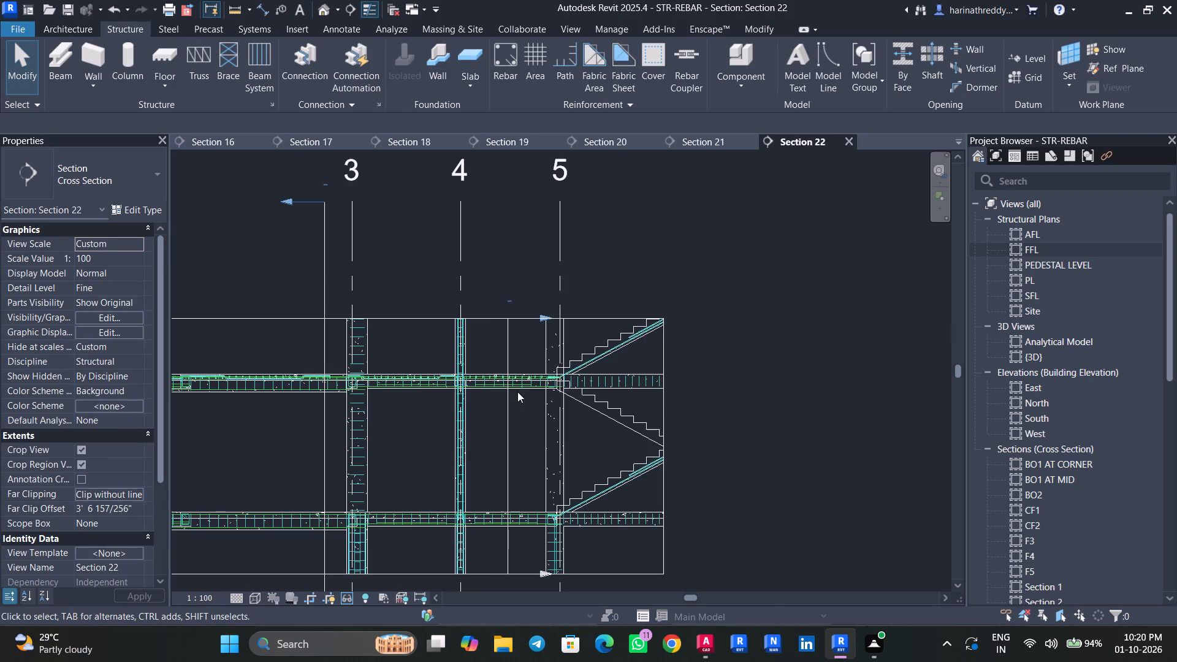
# Select the FFL 5" FLOOR panel between grids 4 and 5 in Section 22.
pyautogui.scroll(13, 511, 387)
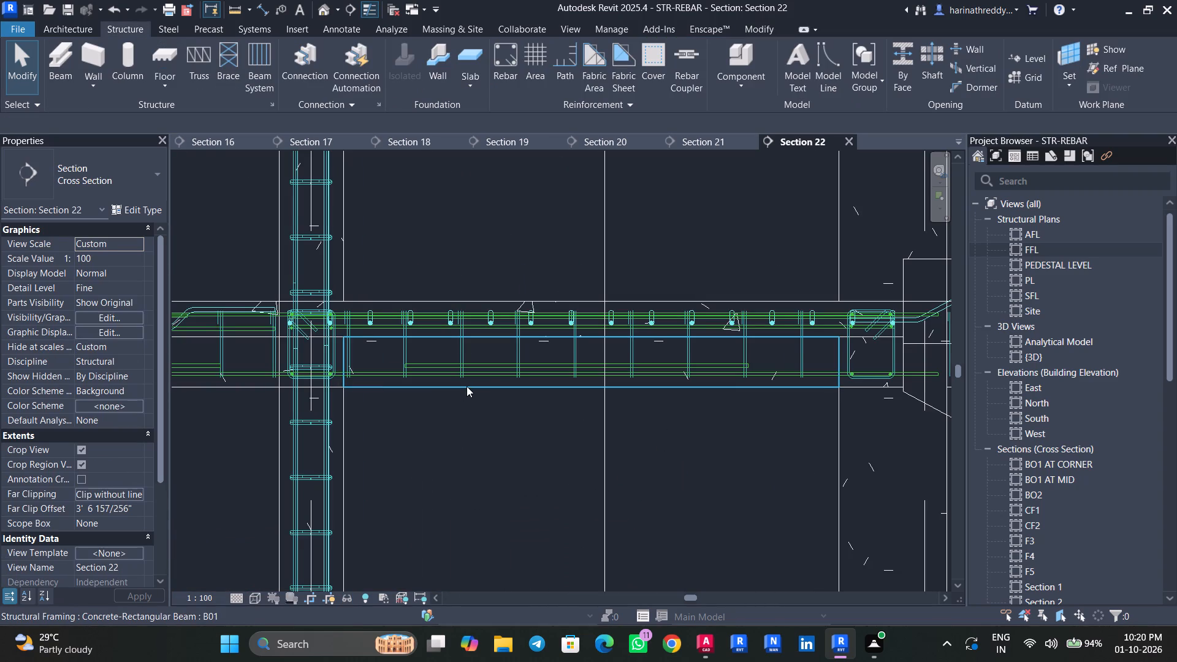
pyautogui.scroll(-4, 490, 398)
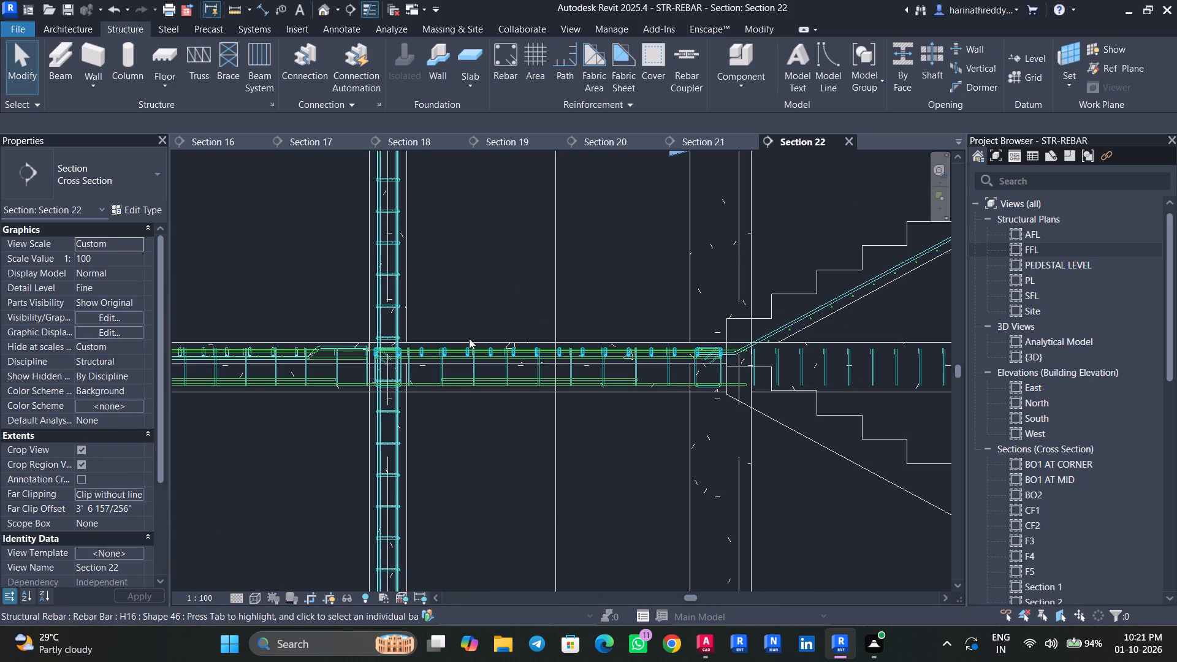
pyautogui.click(469, 338)
pyautogui.keyDown('shift'); pyautogui.moveTo(496, 287); pyautogui.dragTo(503, 312, button='middle'); pyautogui.keyUp('shift')
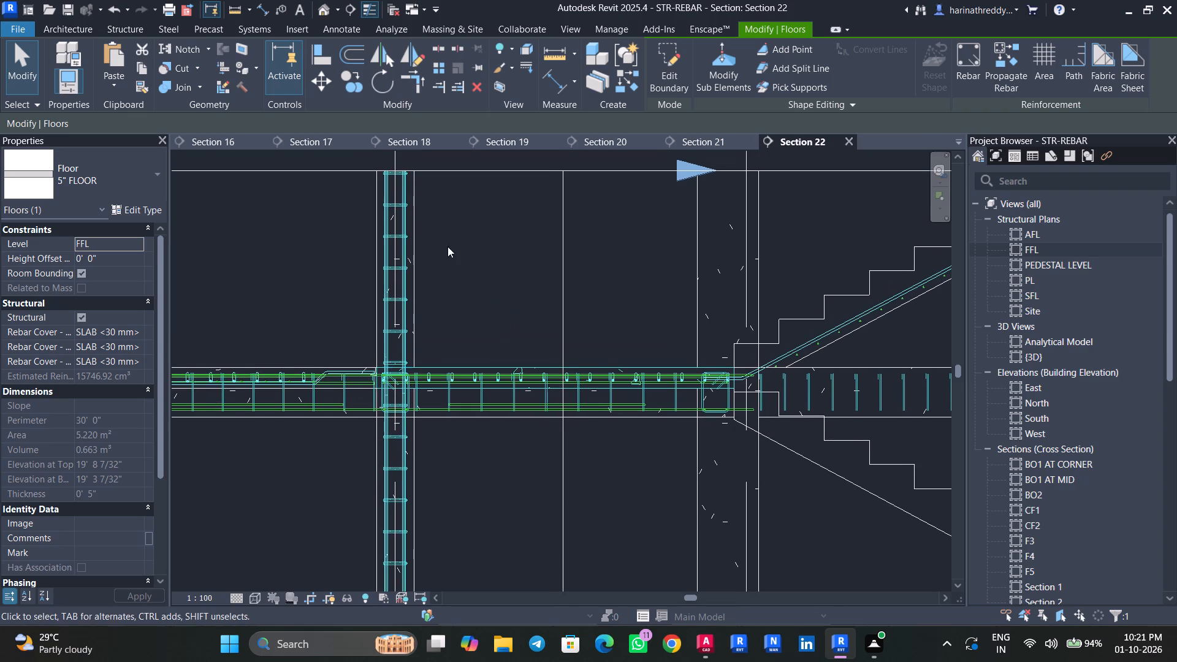
# Switch to the 3D view and select the reinforced 5" FLOOR panel beside the staircase to check its extent.
pyautogui.click(330, 11)
pyautogui.press('Escape')
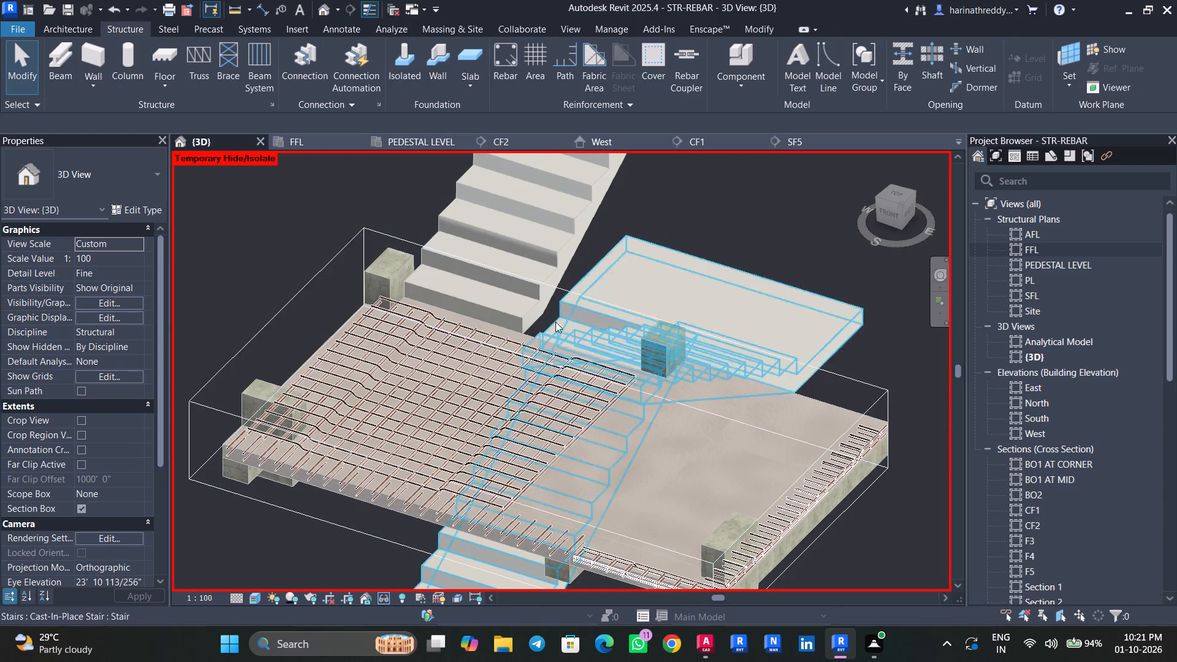
pyautogui.press('Escape')
pyautogui.scroll(4, 440, 308)
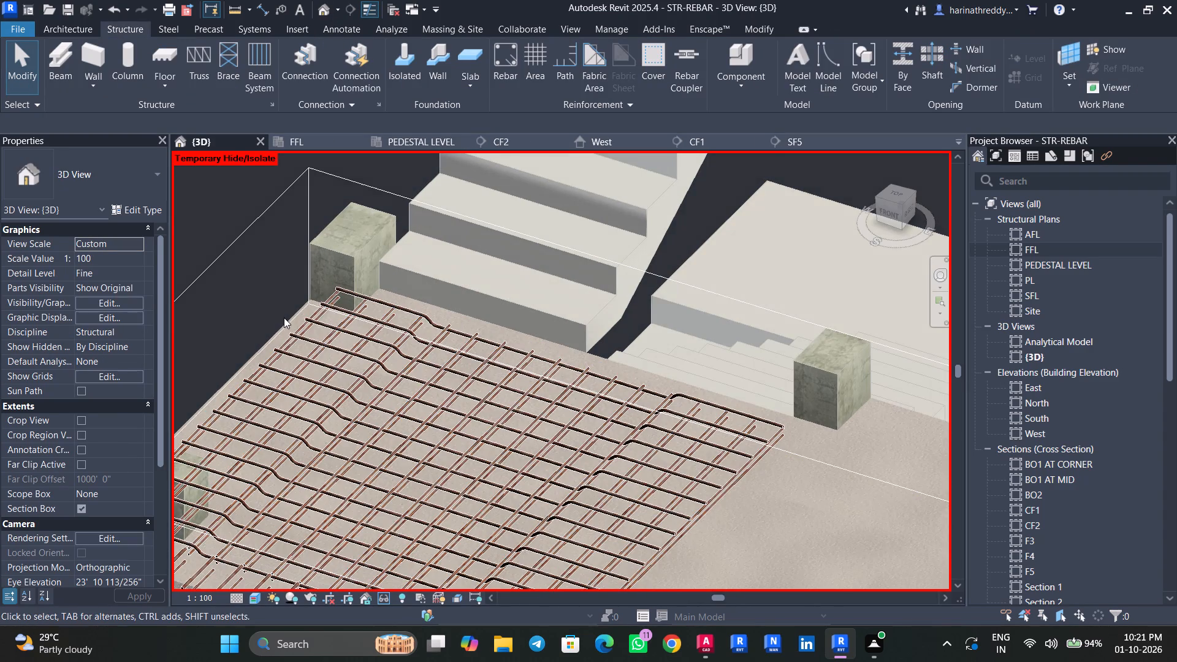
pyautogui.click(284, 318)
pyautogui.scroll(-2, 284, 318)
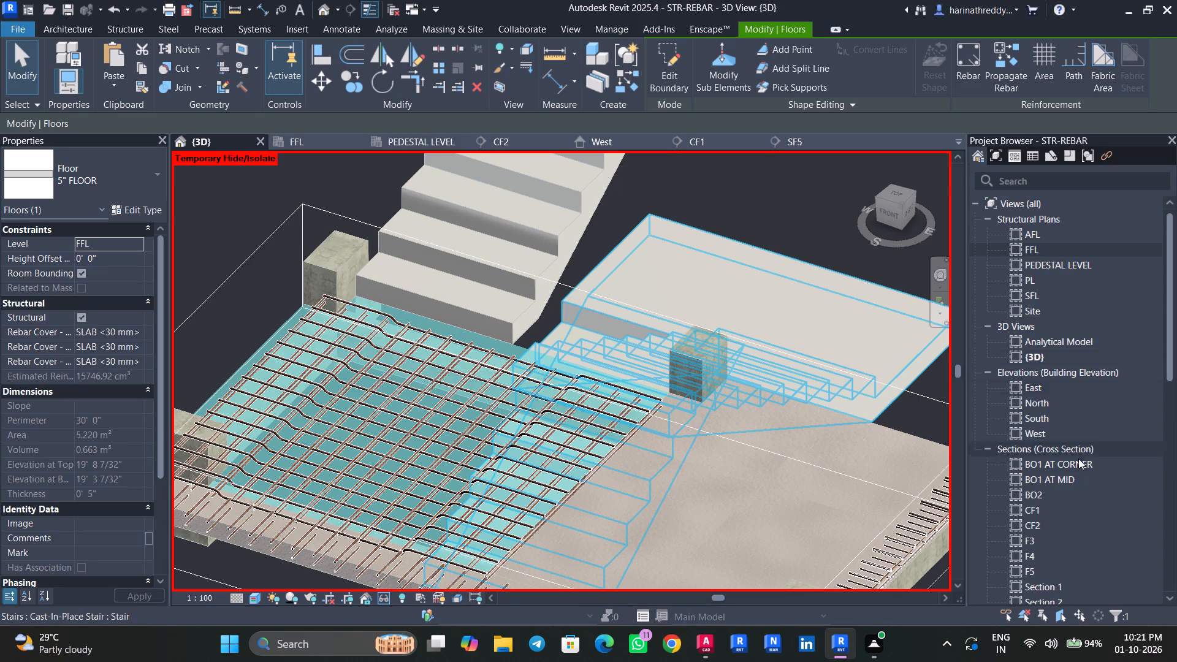
# Reopen Section 22, examine the slab zone between grids 3 and 5, and clear the floor selection.
pyautogui.scroll(-7, 1068, 455)
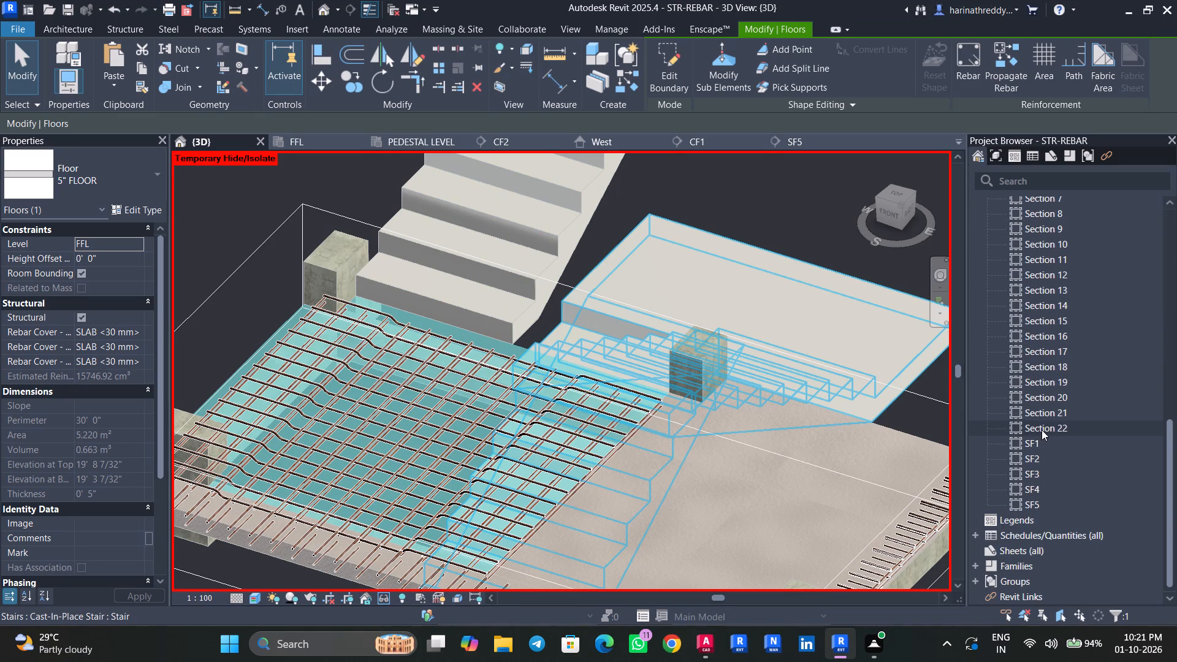
pyautogui.doubleClick(1042, 430)
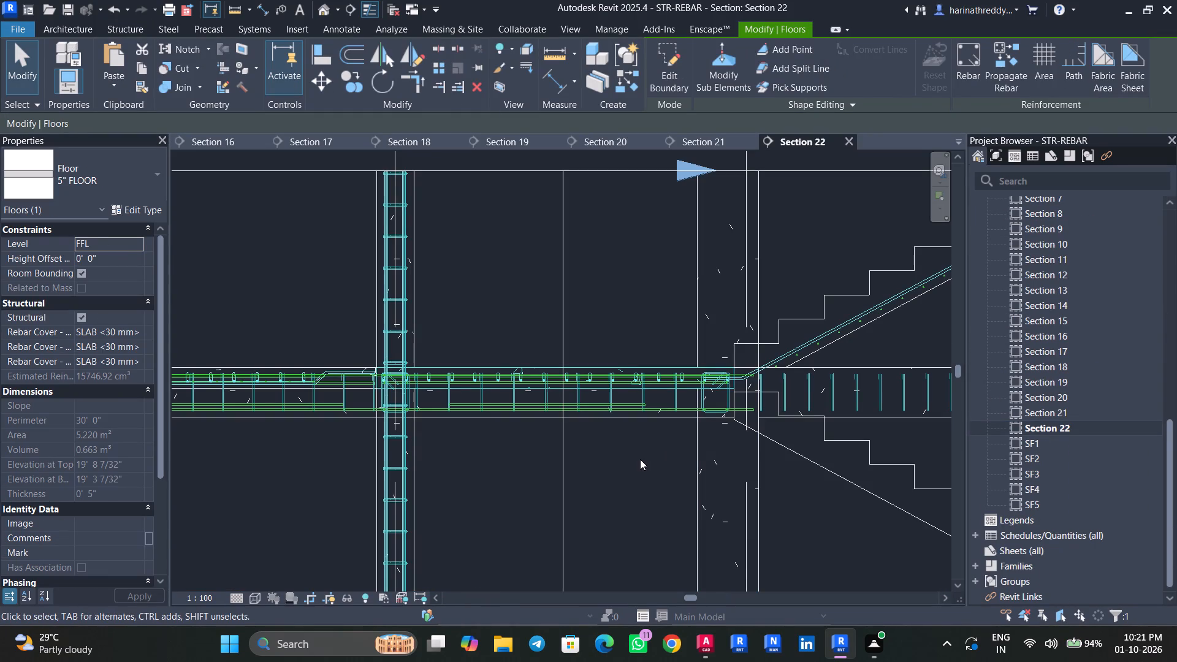
pyautogui.scroll(2, 616, 452)
pyautogui.scroll(-1, 616, 452)
pyautogui.scroll(1, 616, 452)
pyautogui.scroll(-8, 616, 452)
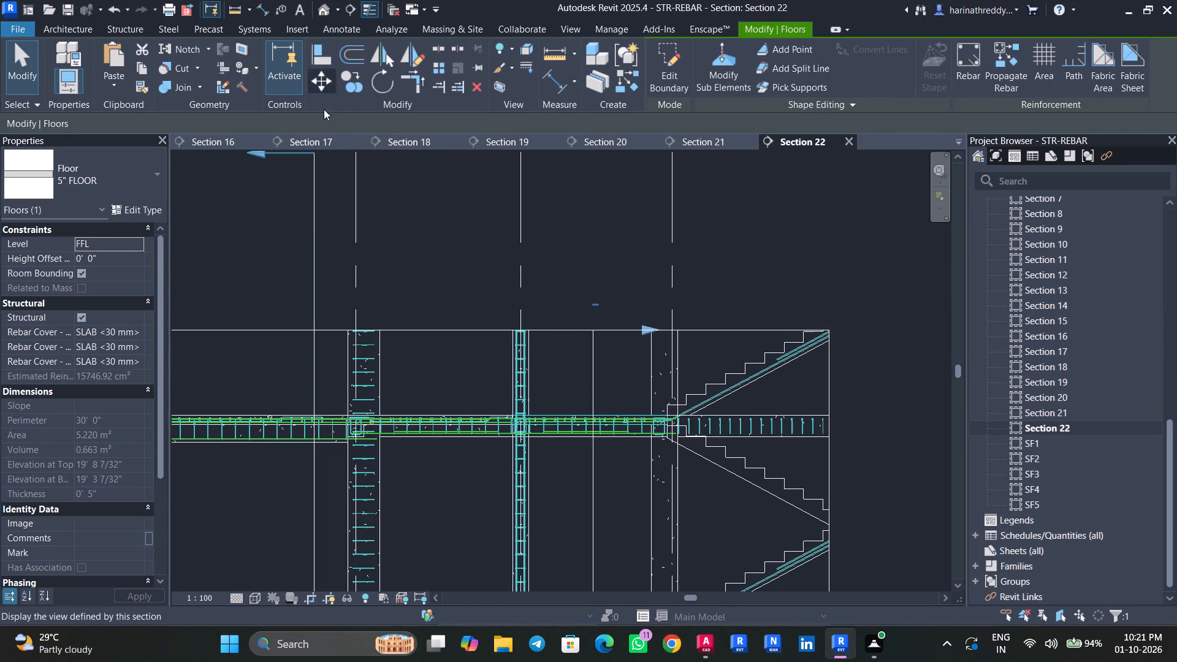
pyautogui.press('Escape')
# Open the FFL plan and move the Section 22 line across the panel between grids 4 and 5 towards grid B.
pyautogui.scroll(10, 1028, 272)
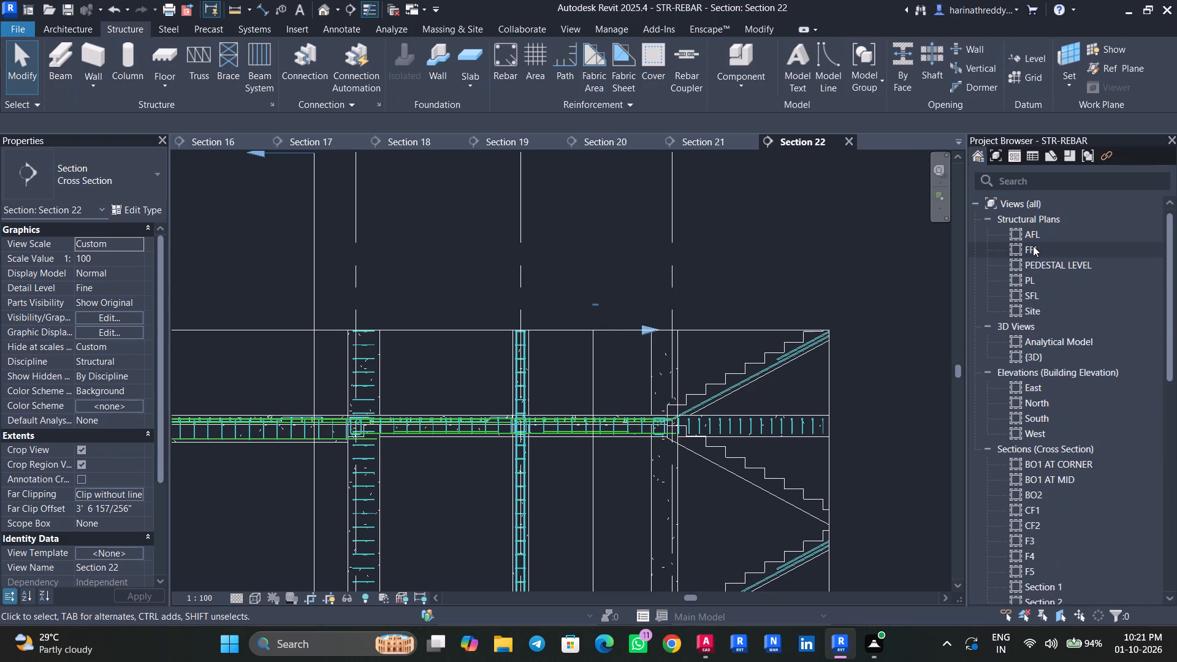
pyautogui.doubleClick(1033, 246)
pyautogui.scroll(-8, 495, 344)
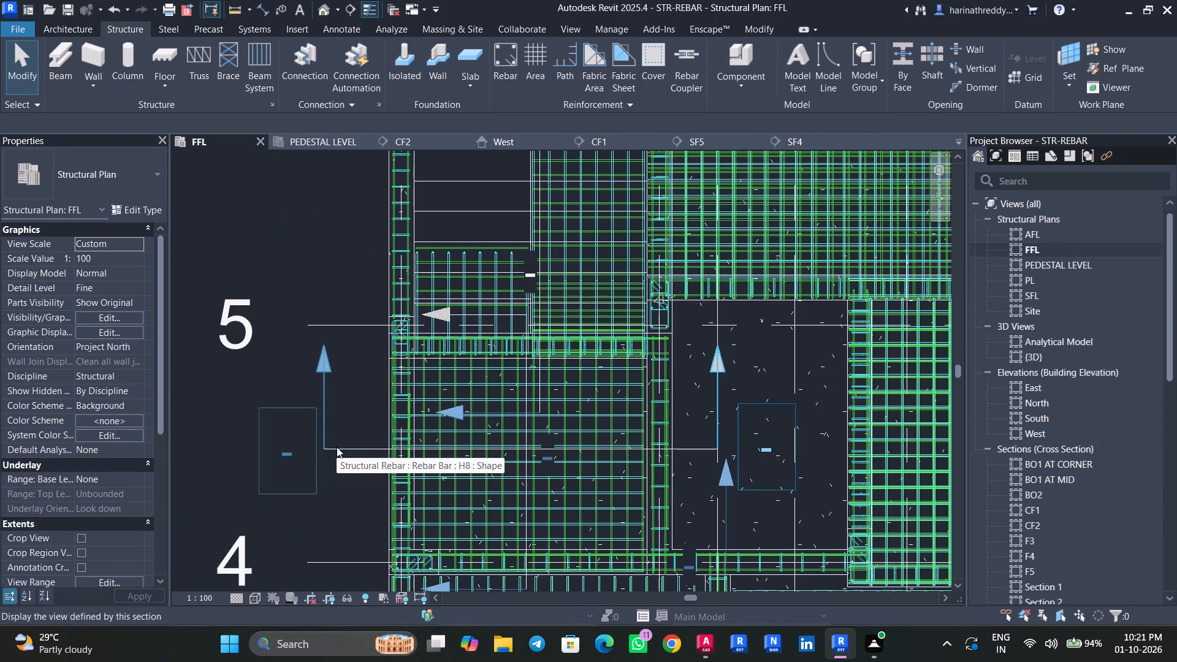
pyautogui.moveTo(345, 409); pyautogui.dragTo(357, 371, button='middle')
pyautogui.press('Escape')
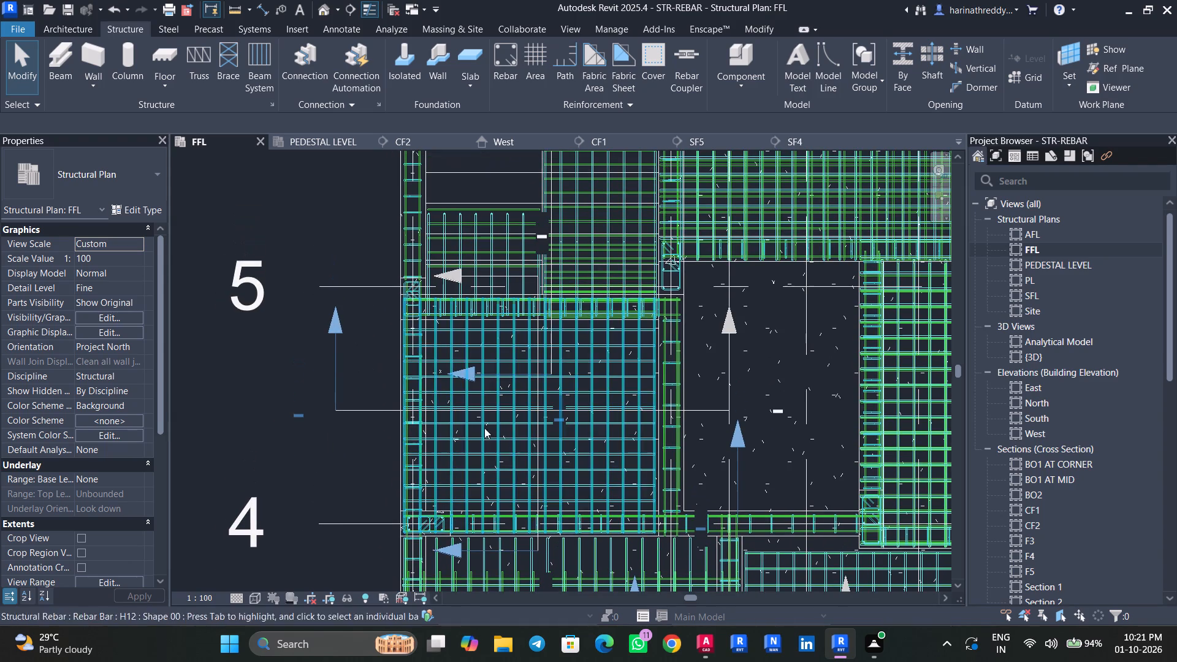
pyautogui.press('Escape')
pyautogui.click(537, 546)
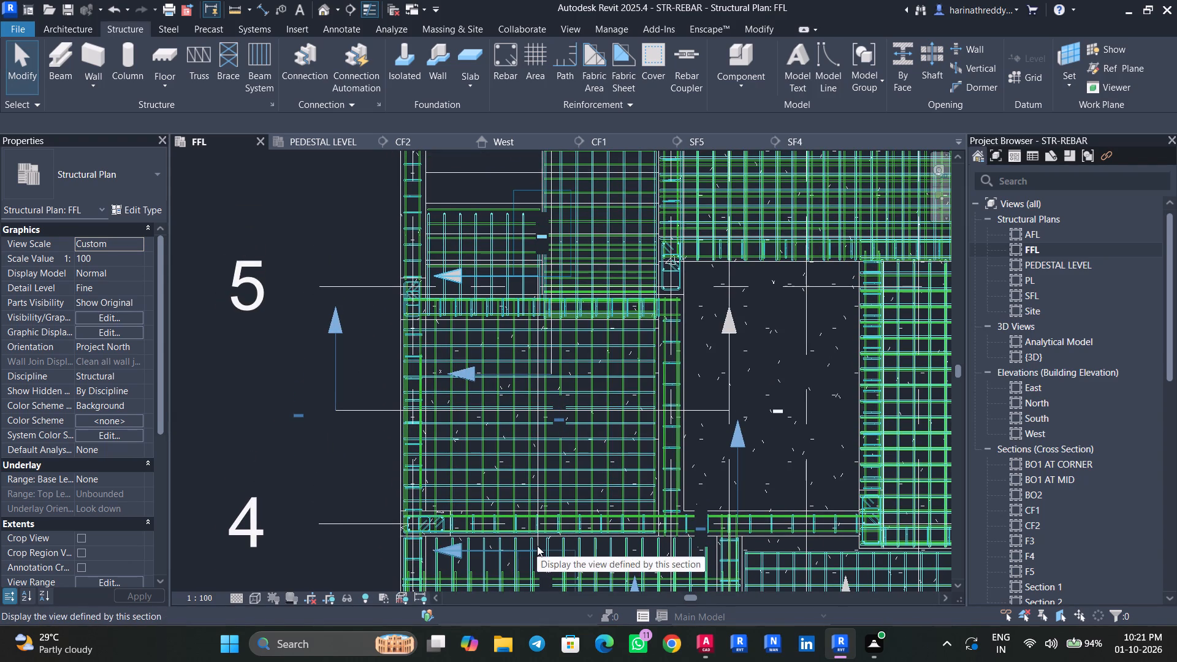
pyautogui.press('Escape')
pyautogui.press('Escape')
pyautogui.click(538, 539)
pyautogui.press('Escape')
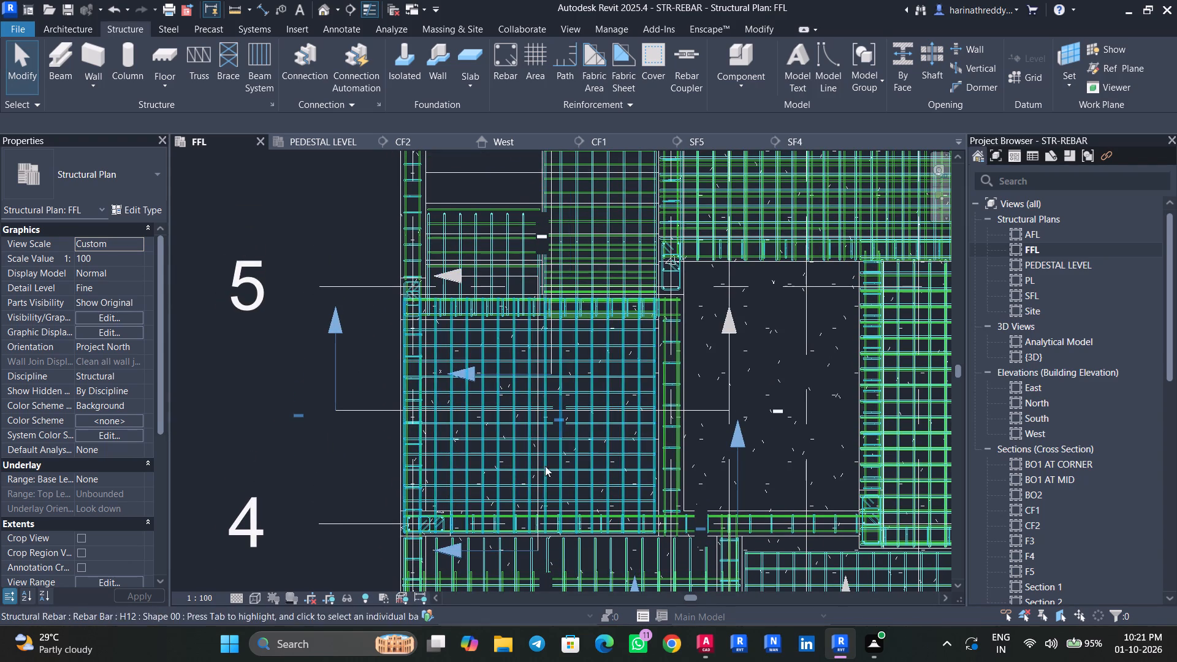
pyautogui.press('Escape')
pyautogui.scroll(5, 533, 413)
pyautogui.click(540, 417)
pyautogui.scroll(-5, 540, 416)
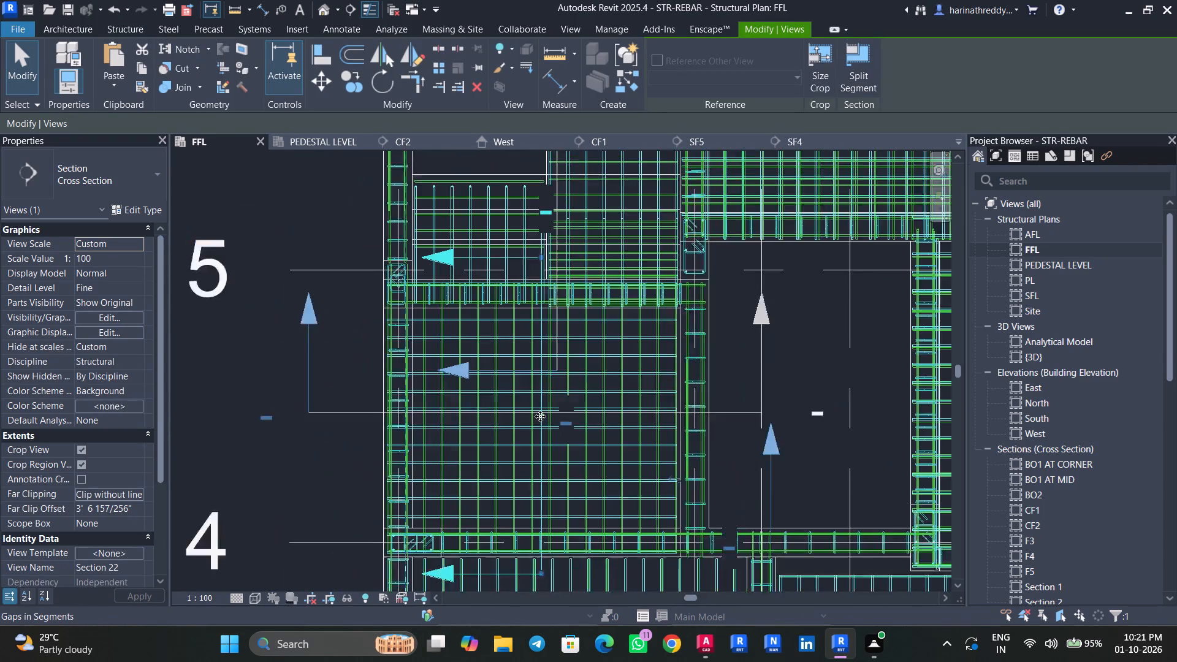
pyautogui.moveTo(539, 429); pyautogui.dragTo(632, 431)
# Examine the section marks and slab rebar around the panels between grids 3 and 5 in the FFL plan.
pyautogui.scroll(-4, 632, 431)
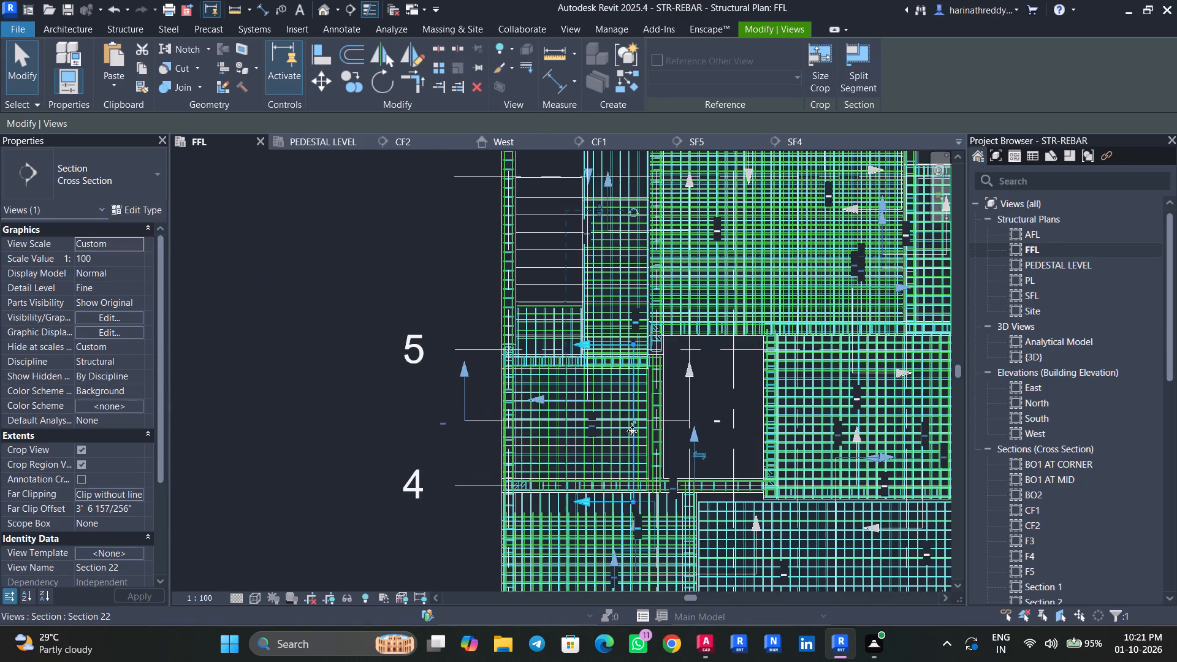
pyautogui.scroll(-4, 632, 431)
pyautogui.moveTo(617, 292); pyautogui.dragTo(617, 382)
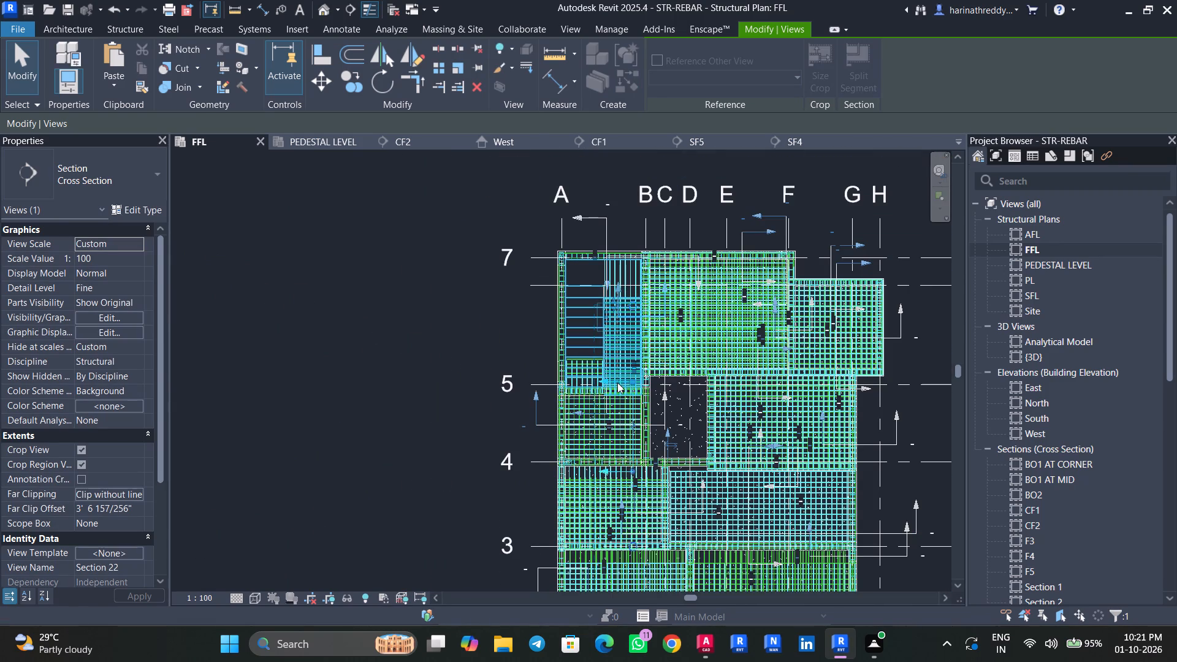
pyautogui.moveTo(617, 382); pyautogui.dragTo(619, 394)
pyautogui.scroll(3, 619, 394)
pyautogui.scroll(-1, 619, 394)
pyautogui.scroll(9, 619, 394)
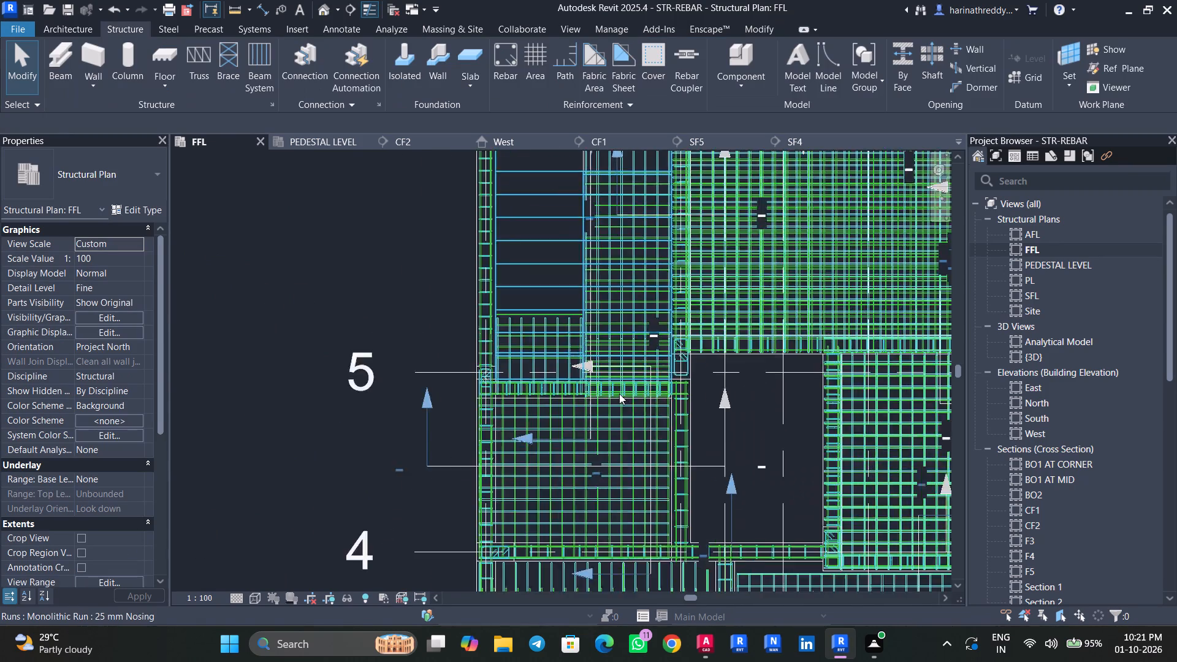
pyautogui.moveTo(581, 471); pyautogui.dragTo(569, 335, button='middle')
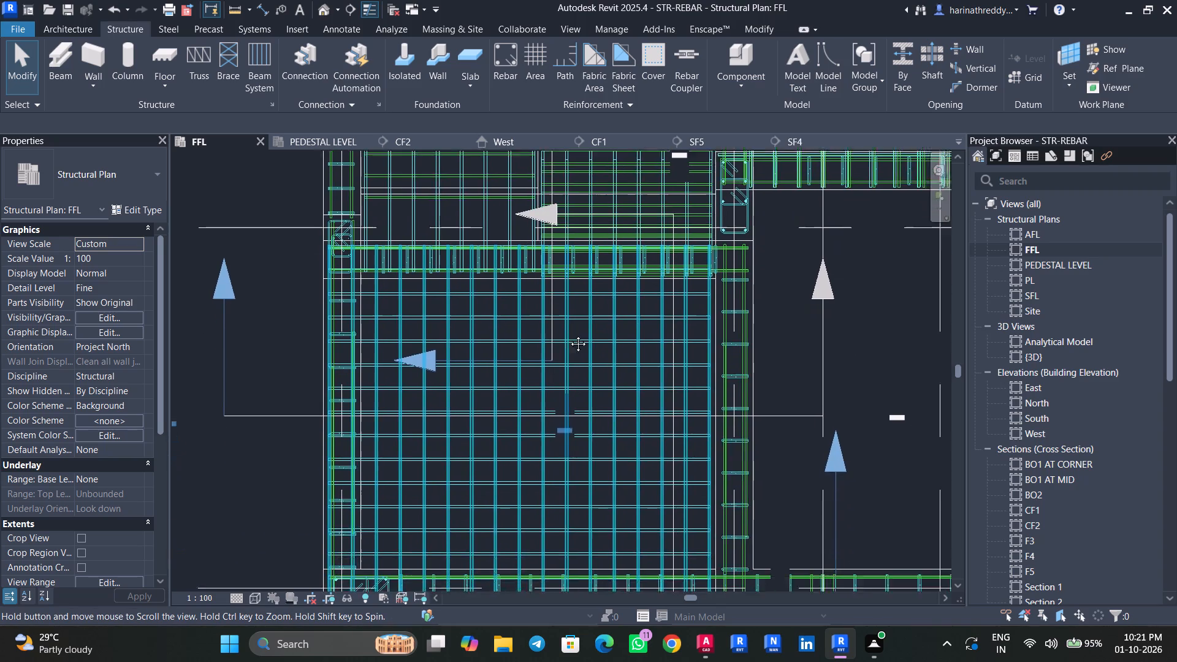
pyautogui.moveTo(569, 335); pyautogui.dragTo(559, 258, button='middle')
pyautogui.press('Escape')
pyautogui.press('Escape')
pyautogui.click(623, 547)
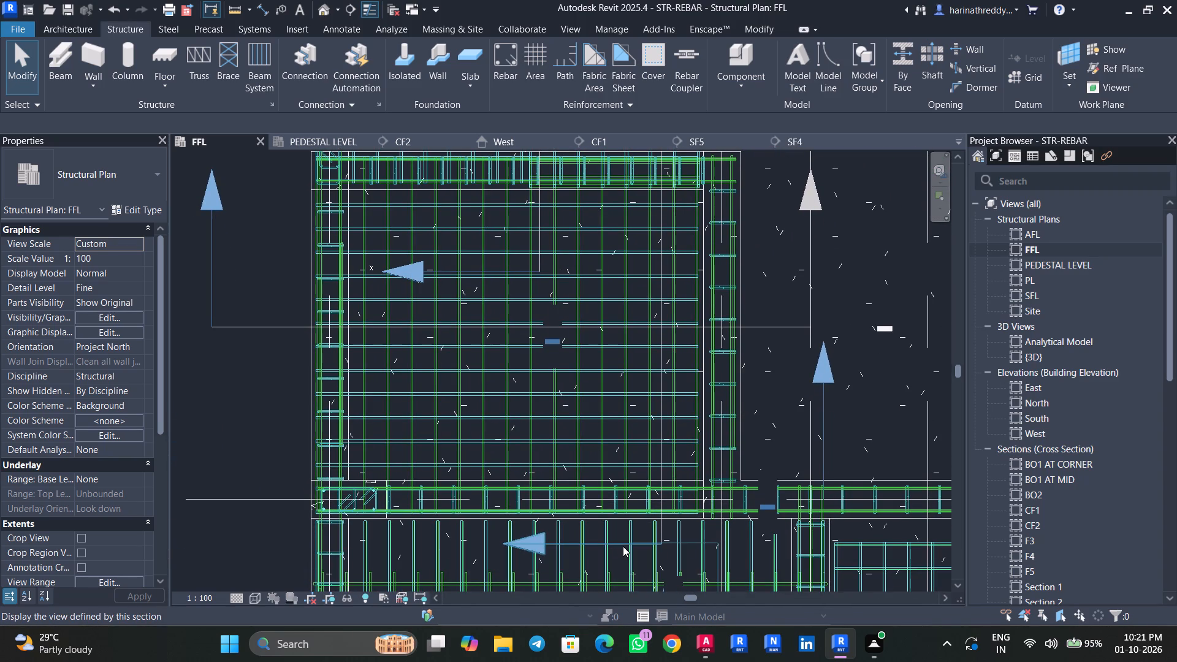
pyautogui.scroll(-5, 620, 542)
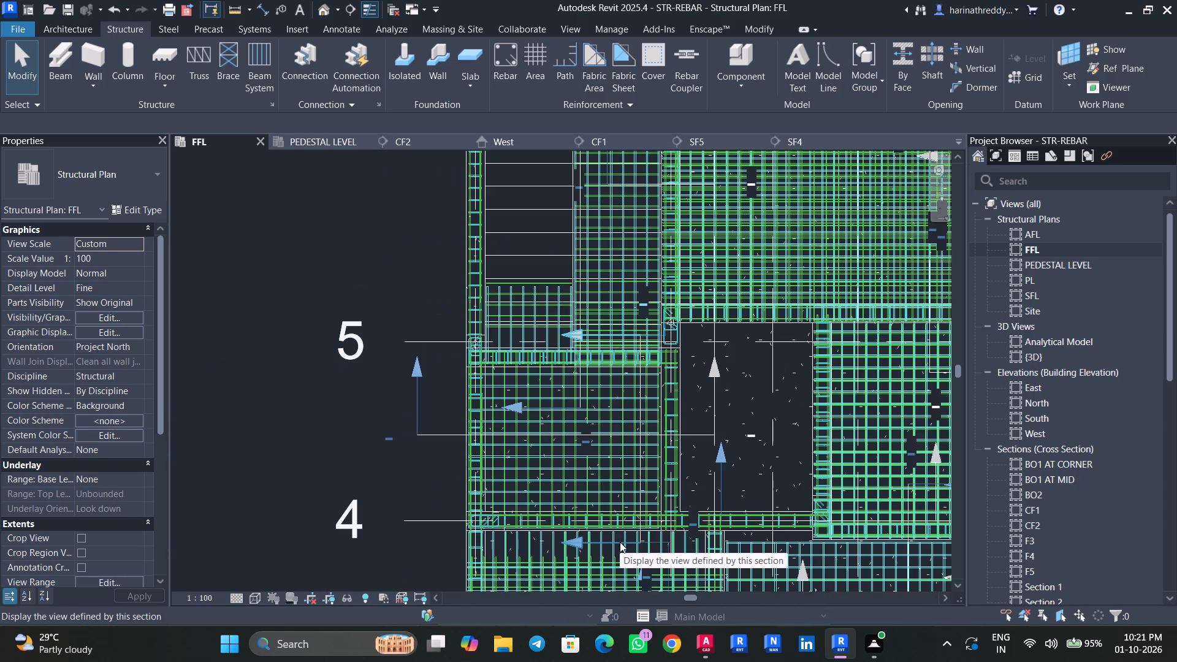
pyautogui.moveTo(638, 546); pyautogui.dragTo(644, 344, button='middle')
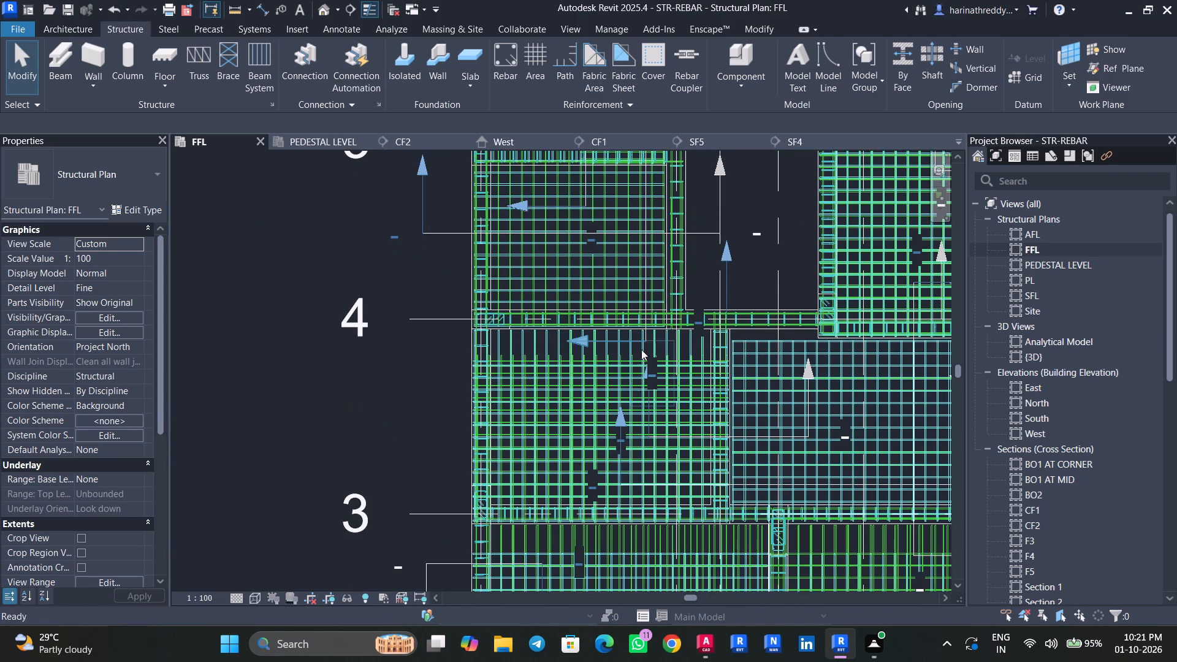
pyautogui.scroll(-8, 608, 490)
pyautogui.press('Escape')
pyautogui.press('Escape')
pyautogui.press('Escape')
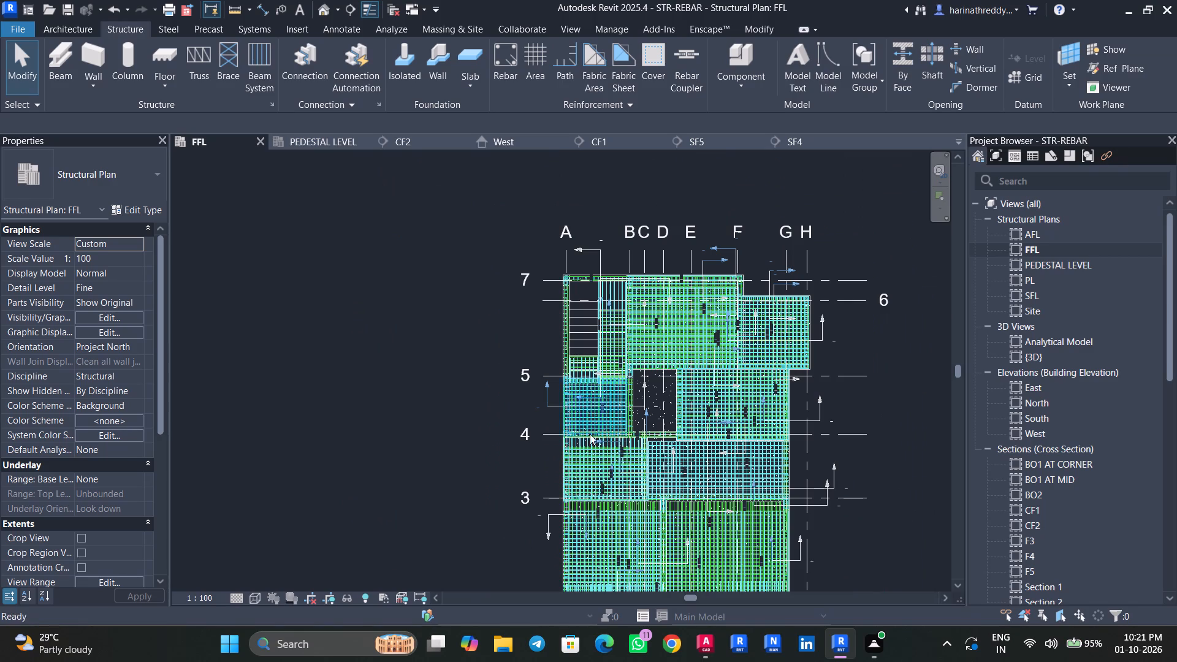
# Set the FFL plan's visual style to Shaded and inspect the panel between grids 4 and 5.
pyautogui.click(250, 595)
pyautogui.click(280, 531)
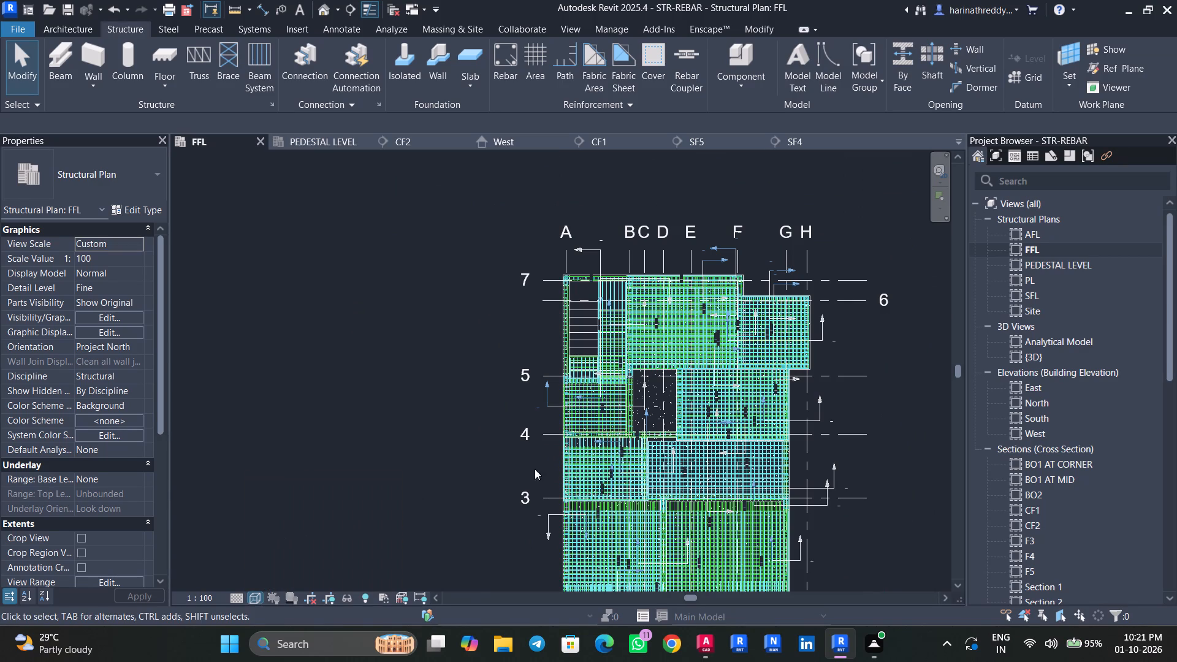
pyautogui.scroll(9, 614, 413)
pyautogui.press('Escape')
pyautogui.press('Escape')
pyautogui.press('Escape')
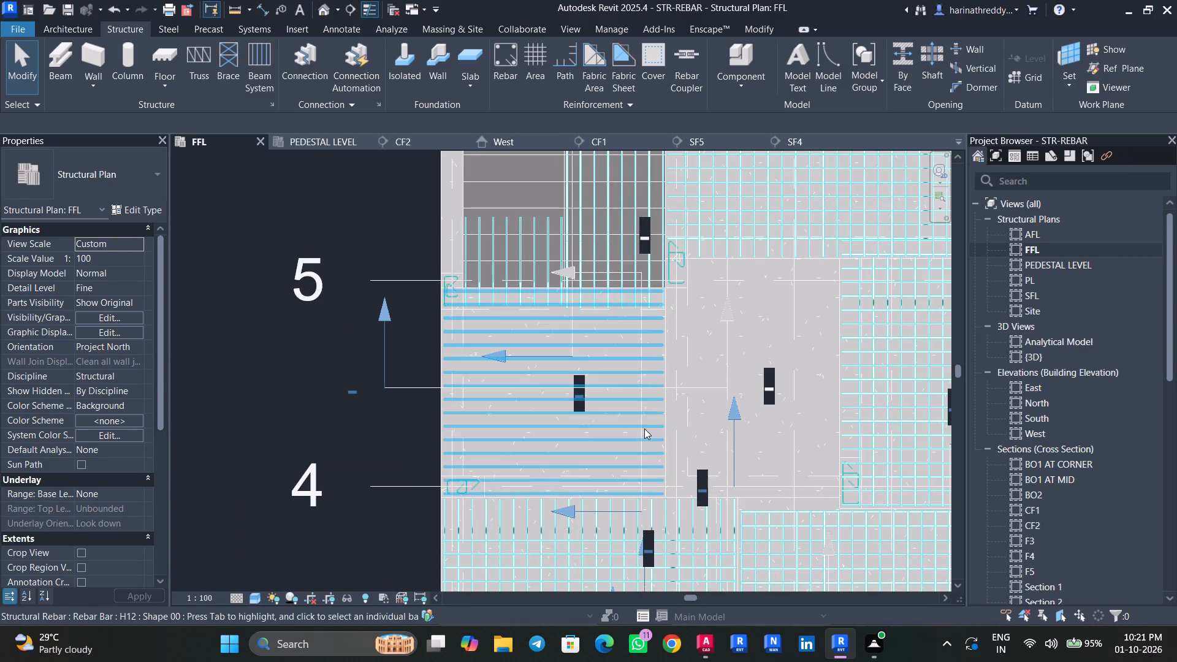
# Select Section 22 in the FFL plan and shorten its view extent from near grid 2 up to near grid 3.
pyautogui.click(615, 508)
pyautogui.scroll(-4, 615, 508)
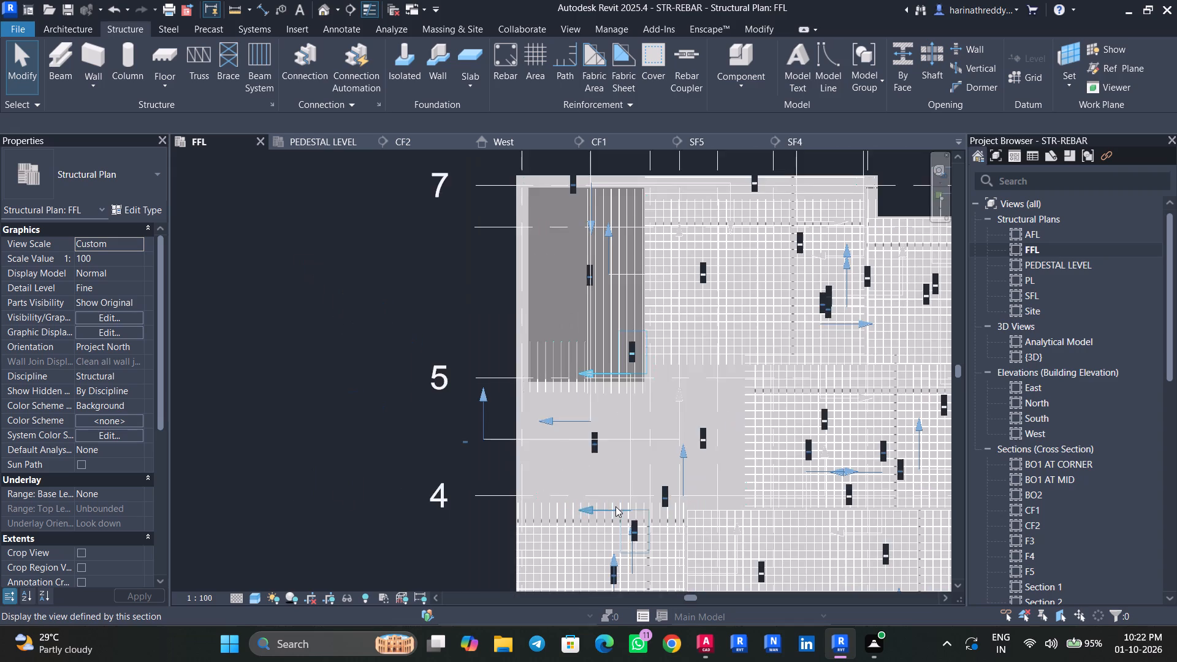
pyautogui.moveTo(614, 502); pyautogui.dragTo(621, 432, button='middle')
pyautogui.scroll(10, 630, 419)
pyautogui.press('Escape')
pyautogui.press('Escape')
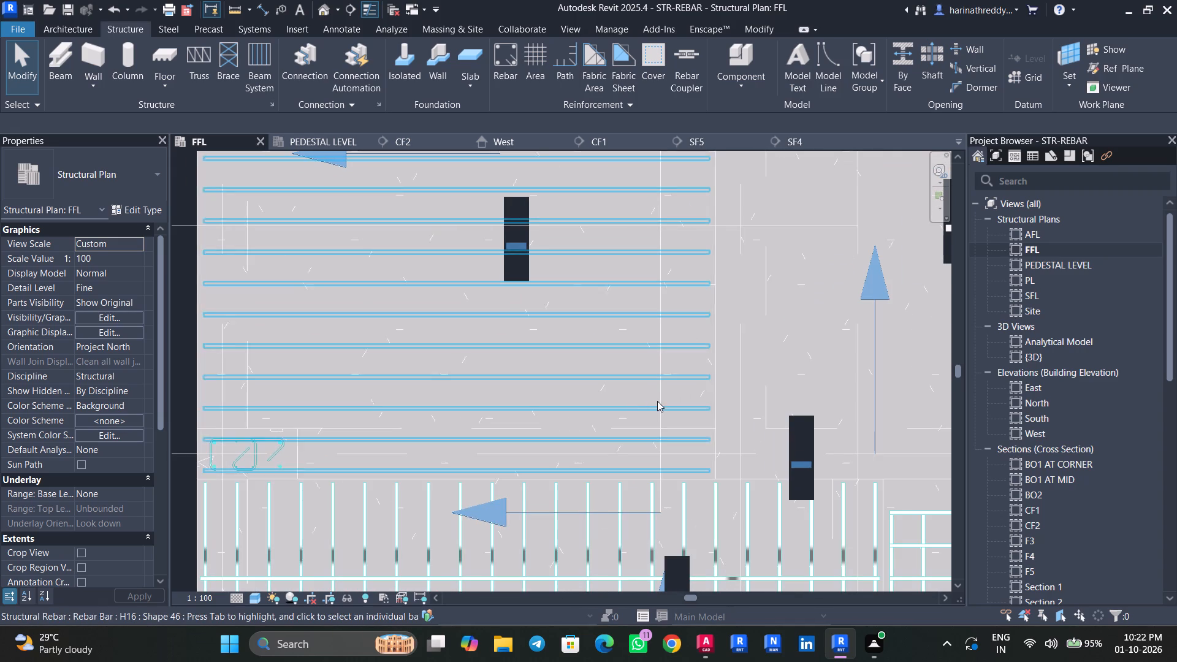
pyautogui.click(664, 393)
pyautogui.scroll(-10, 664, 393)
pyautogui.moveTo(647, 460); pyautogui.dragTo(631, 279, button='middle')
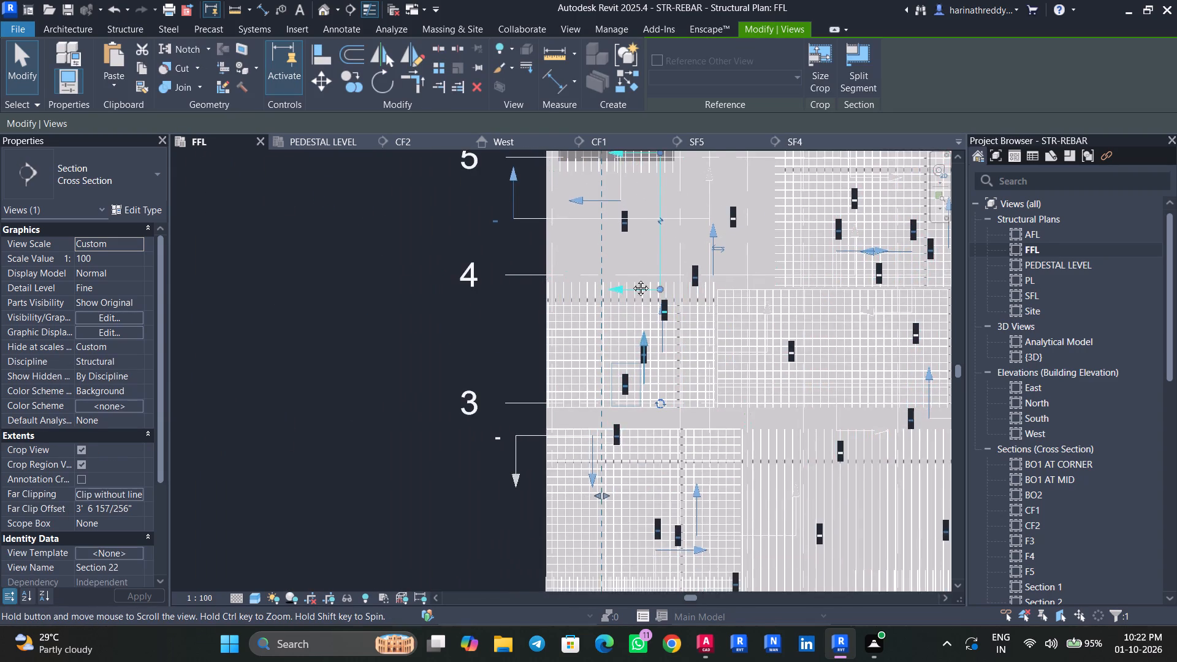
pyautogui.moveTo(631, 279); pyautogui.dragTo(631, 276, button='middle')
pyautogui.scroll(-3, 605, 402)
pyautogui.scroll(1, 605, 402)
pyautogui.scroll(-3, 605, 402)
pyautogui.moveTo(636, 505); pyautogui.dragTo(637, 360, button='middle')
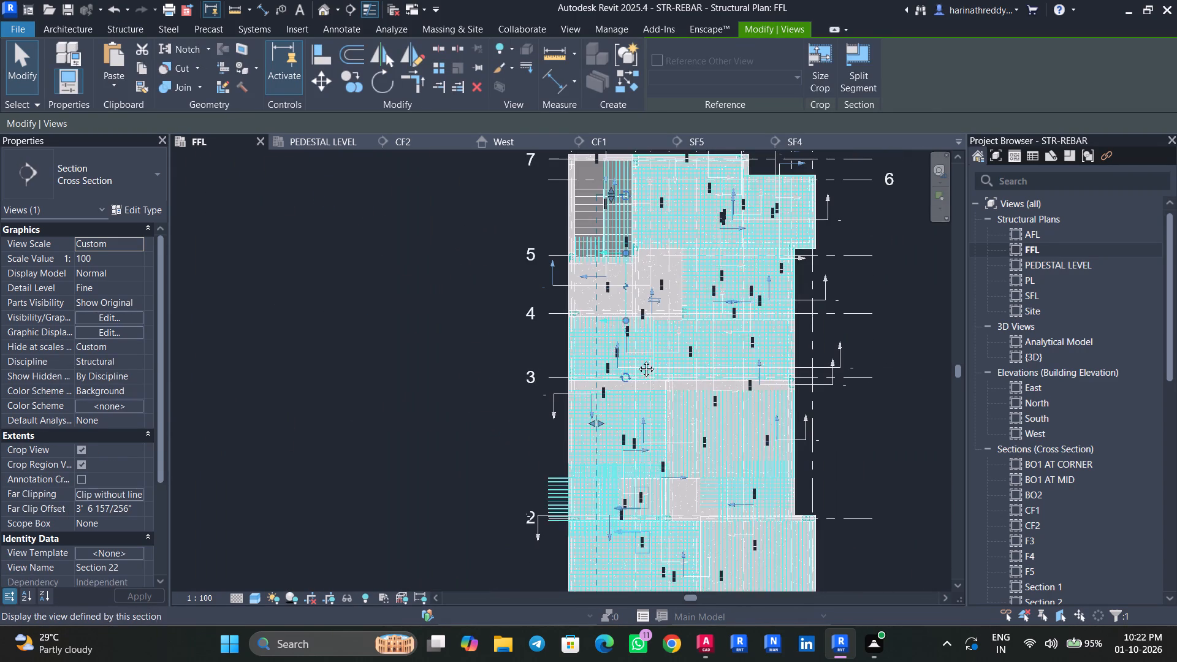
pyautogui.moveTo(637, 360); pyautogui.dragTo(636, 300, button='middle')
pyautogui.moveTo(609, 441); pyautogui.dragTo(626, 262)
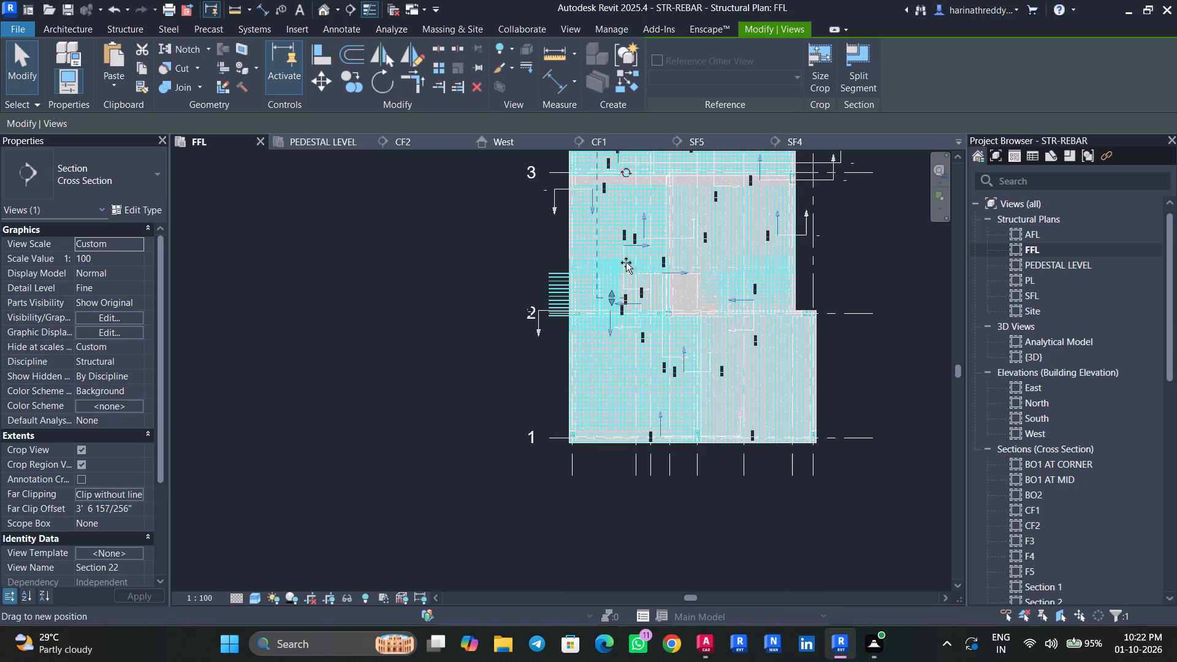
pyautogui.moveTo(626, 262); pyautogui.dragTo(617, 159)
pyautogui.moveTo(623, 211); pyautogui.dragTo(624, 400, button='middle')
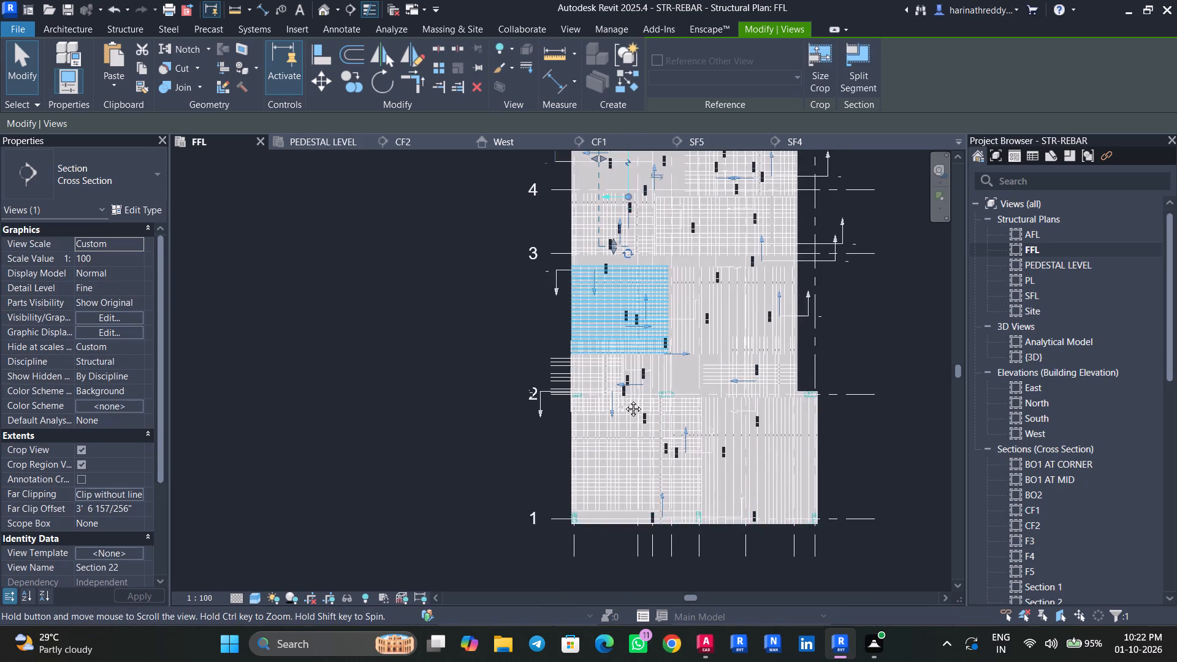
pyautogui.moveTo(624, 400); pyautogui.dragTo(622, 498, button='middle')
pyautogui.moveTo(612, 447); pyautogui.dragTo(610, 388)
pyautogui.press('Escape')
pyautogui.press('Escape')
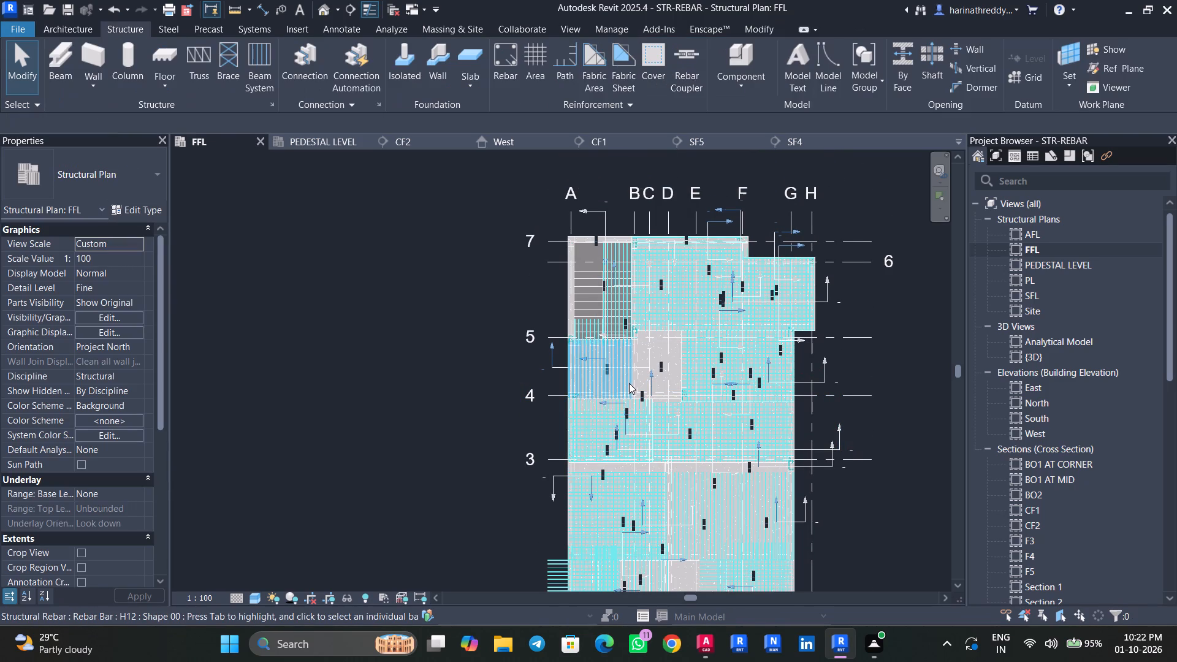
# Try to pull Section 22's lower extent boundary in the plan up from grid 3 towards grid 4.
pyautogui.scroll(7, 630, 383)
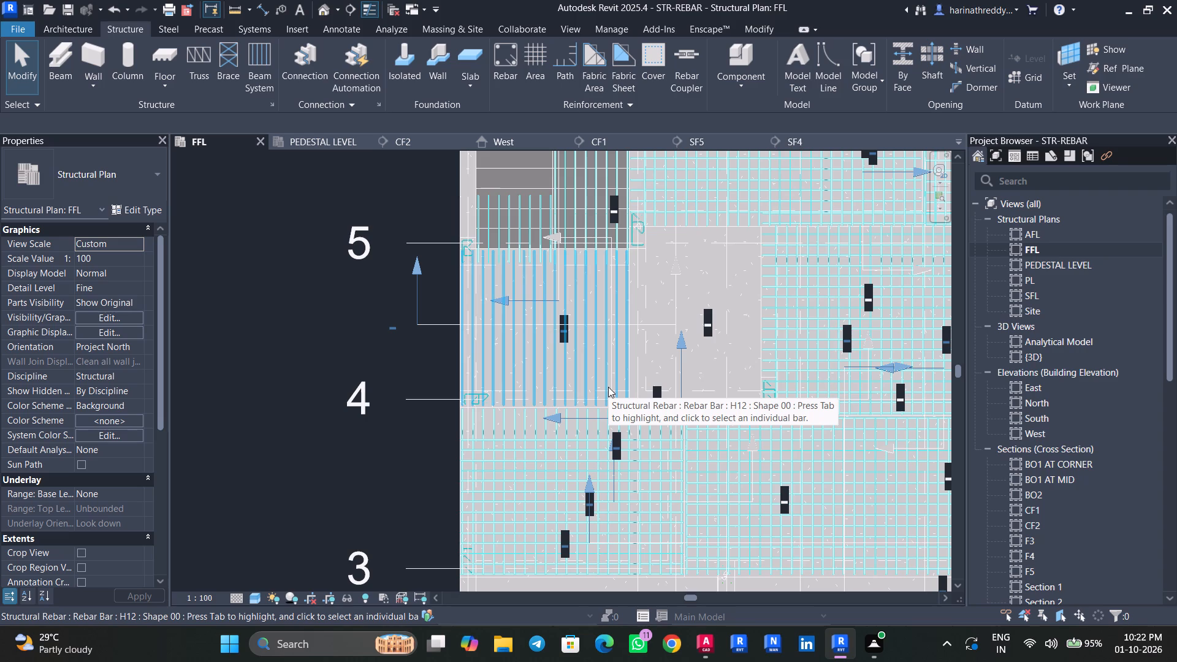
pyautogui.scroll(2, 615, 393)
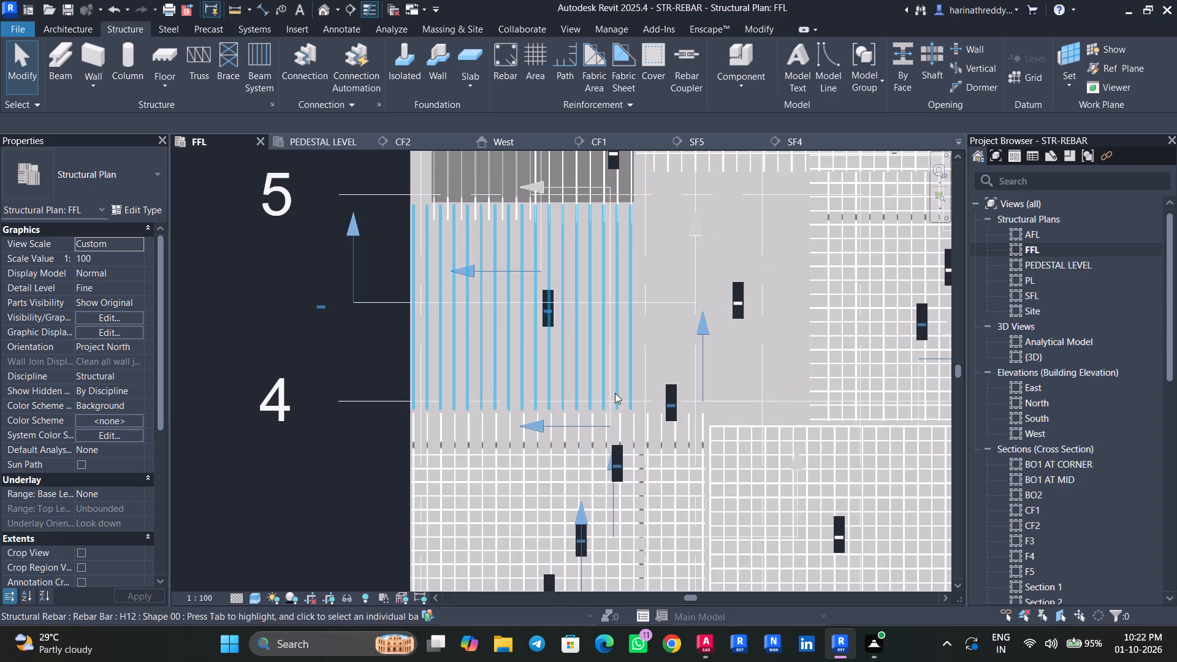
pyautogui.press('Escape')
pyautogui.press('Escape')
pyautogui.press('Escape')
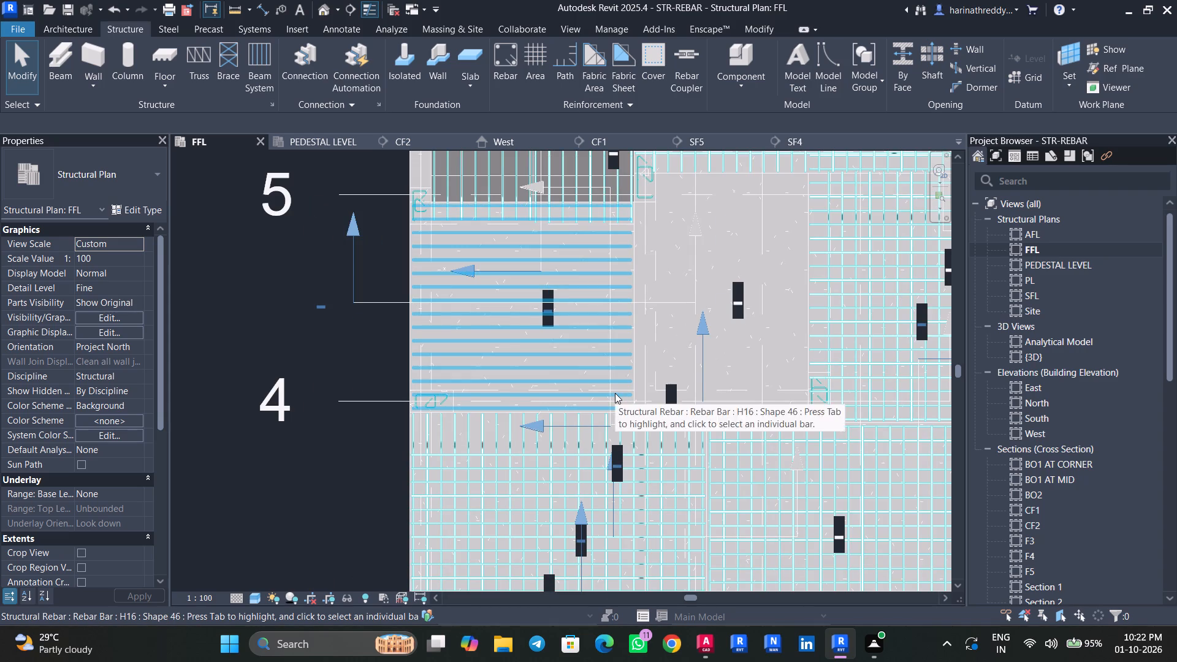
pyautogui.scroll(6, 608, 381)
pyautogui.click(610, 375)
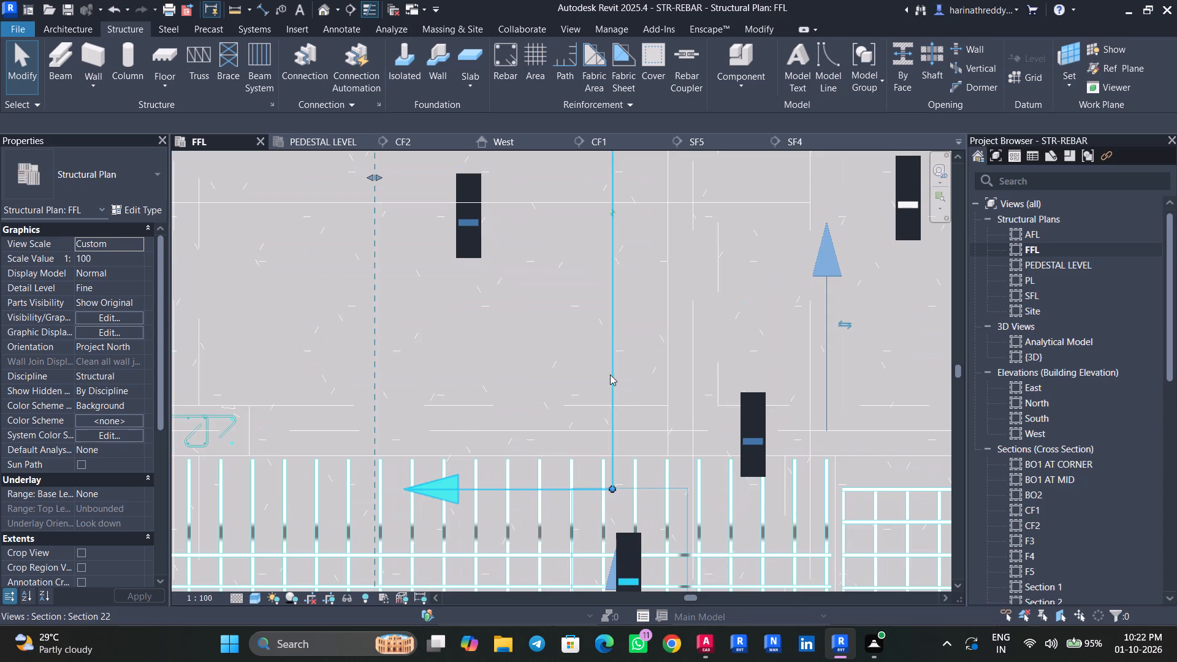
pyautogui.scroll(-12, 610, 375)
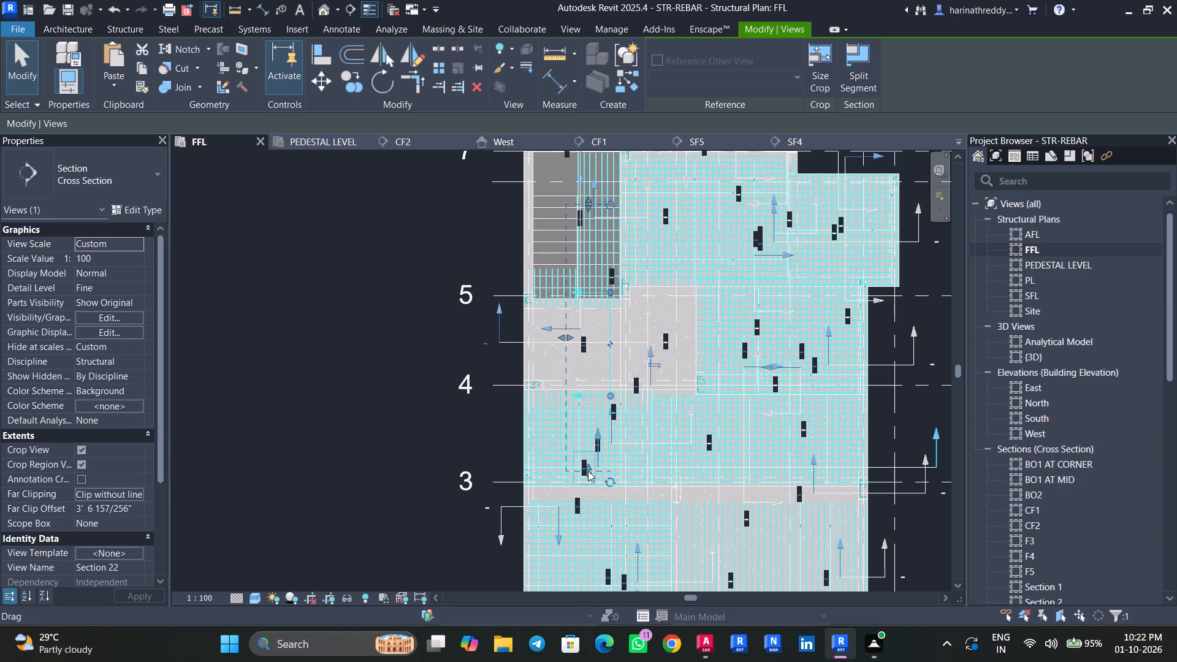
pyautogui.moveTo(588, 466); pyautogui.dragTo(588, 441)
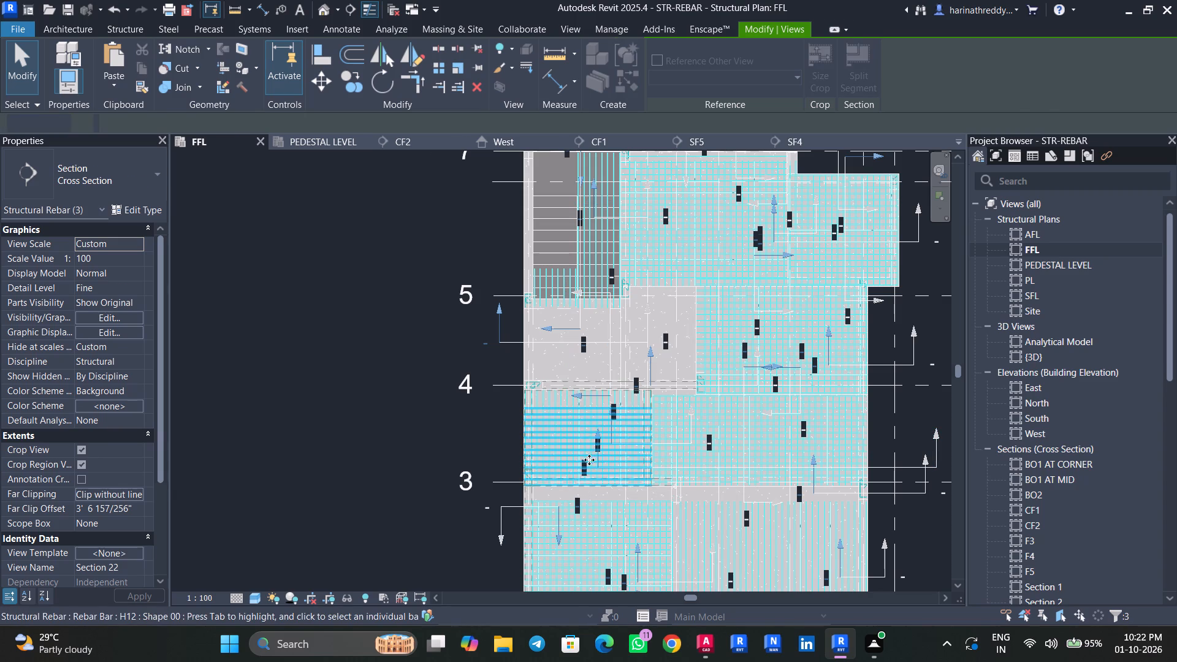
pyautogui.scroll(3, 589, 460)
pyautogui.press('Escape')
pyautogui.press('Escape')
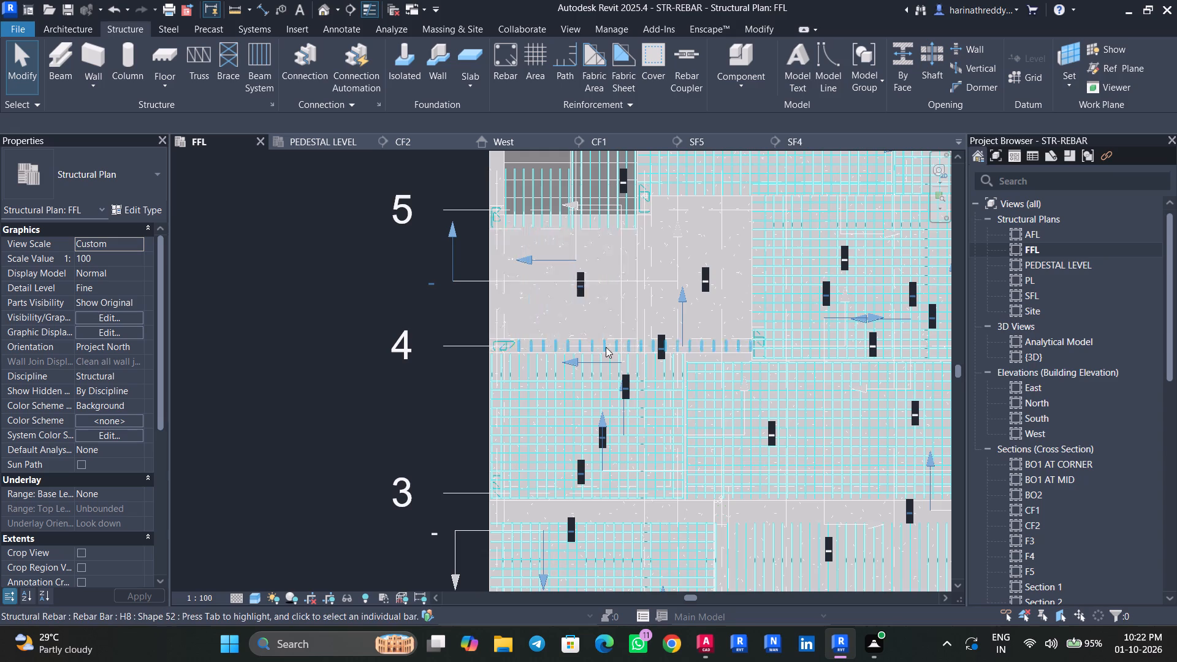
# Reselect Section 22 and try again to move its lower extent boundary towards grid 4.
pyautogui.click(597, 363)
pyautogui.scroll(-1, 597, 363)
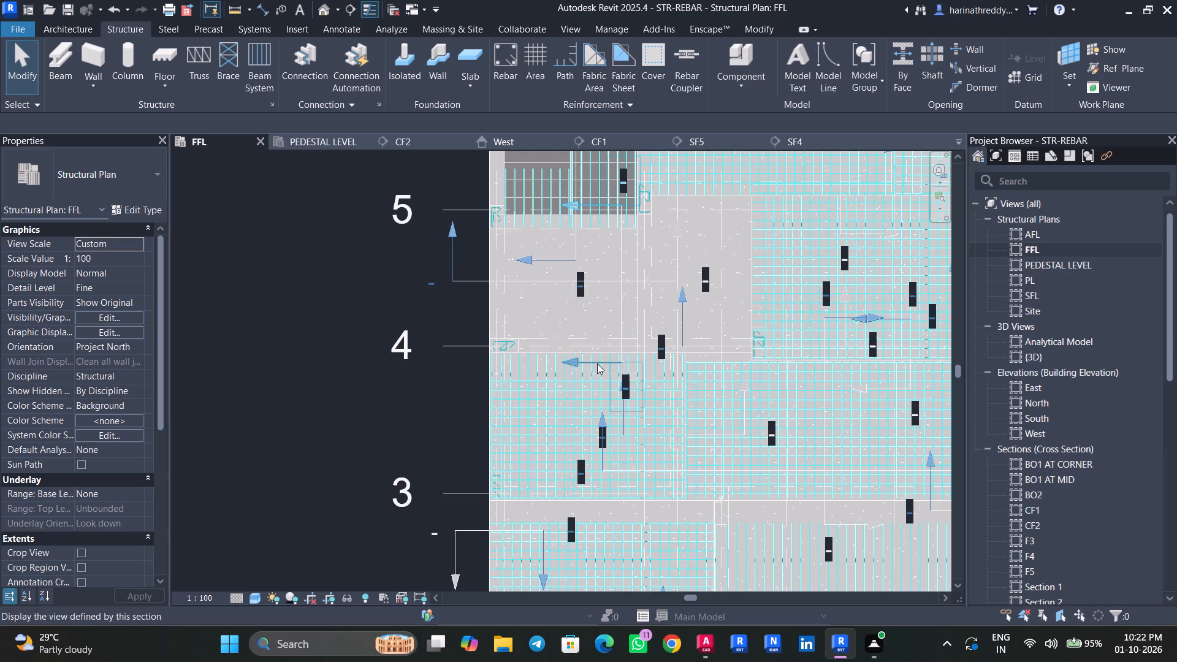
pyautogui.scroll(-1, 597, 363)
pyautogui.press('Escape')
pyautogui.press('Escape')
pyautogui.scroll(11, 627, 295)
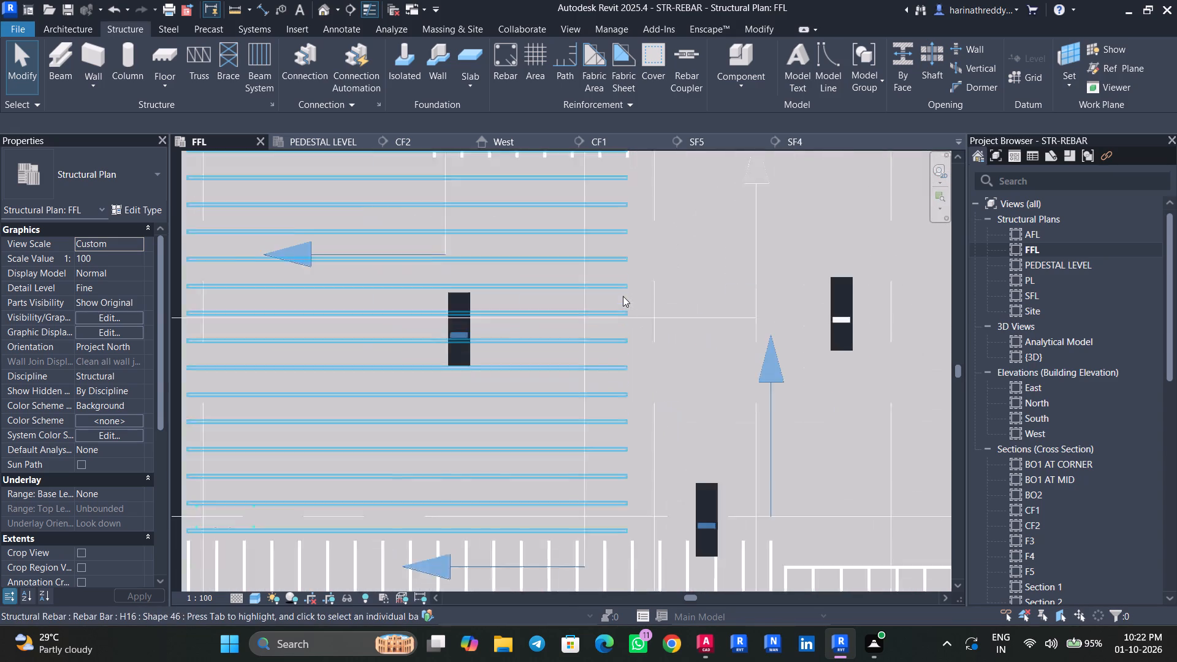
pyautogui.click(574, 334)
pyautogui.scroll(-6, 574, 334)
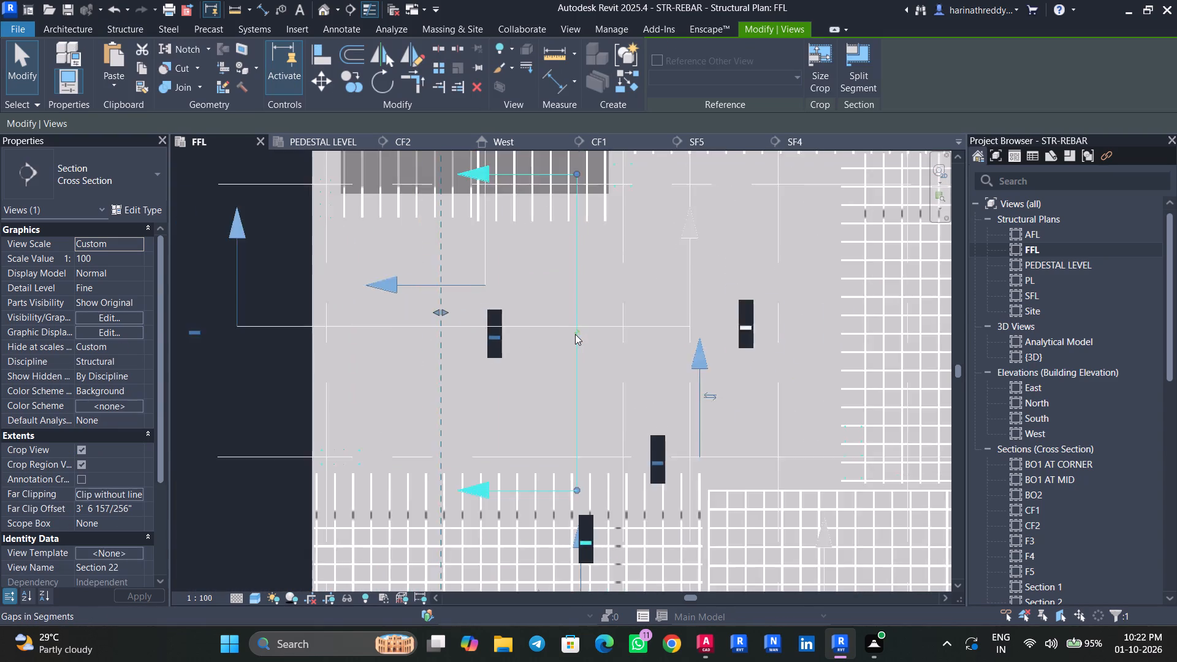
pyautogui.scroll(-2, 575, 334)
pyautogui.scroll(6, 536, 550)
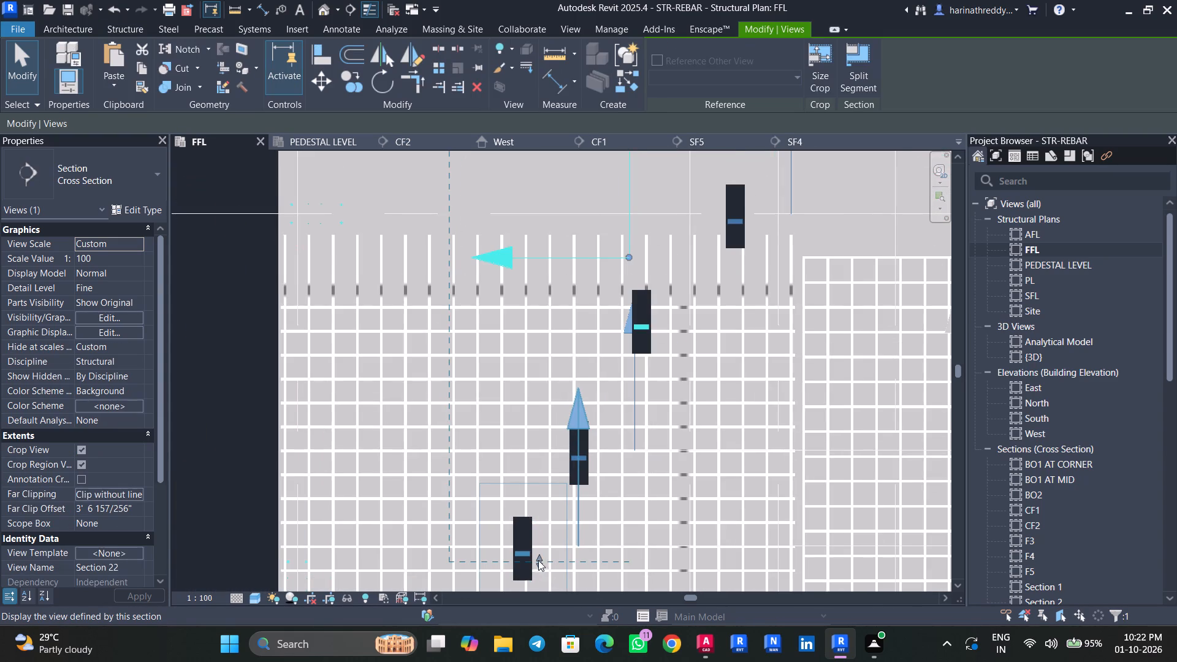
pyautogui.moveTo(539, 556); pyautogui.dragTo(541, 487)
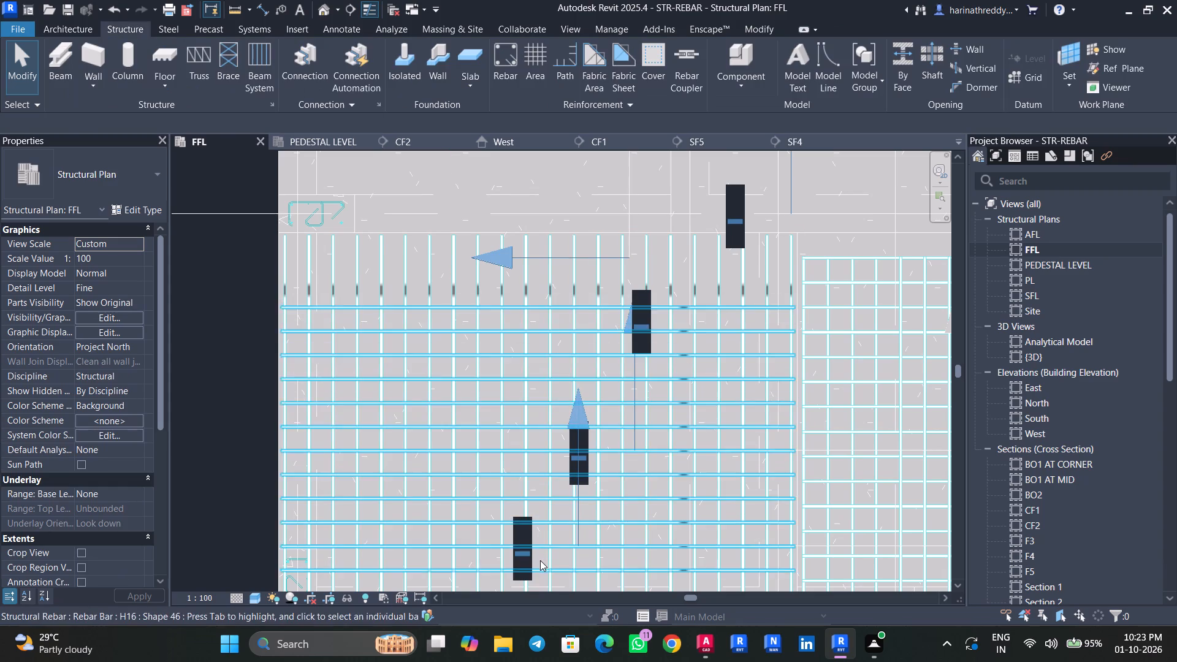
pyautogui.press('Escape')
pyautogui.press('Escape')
# Select Section 22 and shorten its view extent from near grid 3 to just below grid 4.
pyautogui.press('Tab')
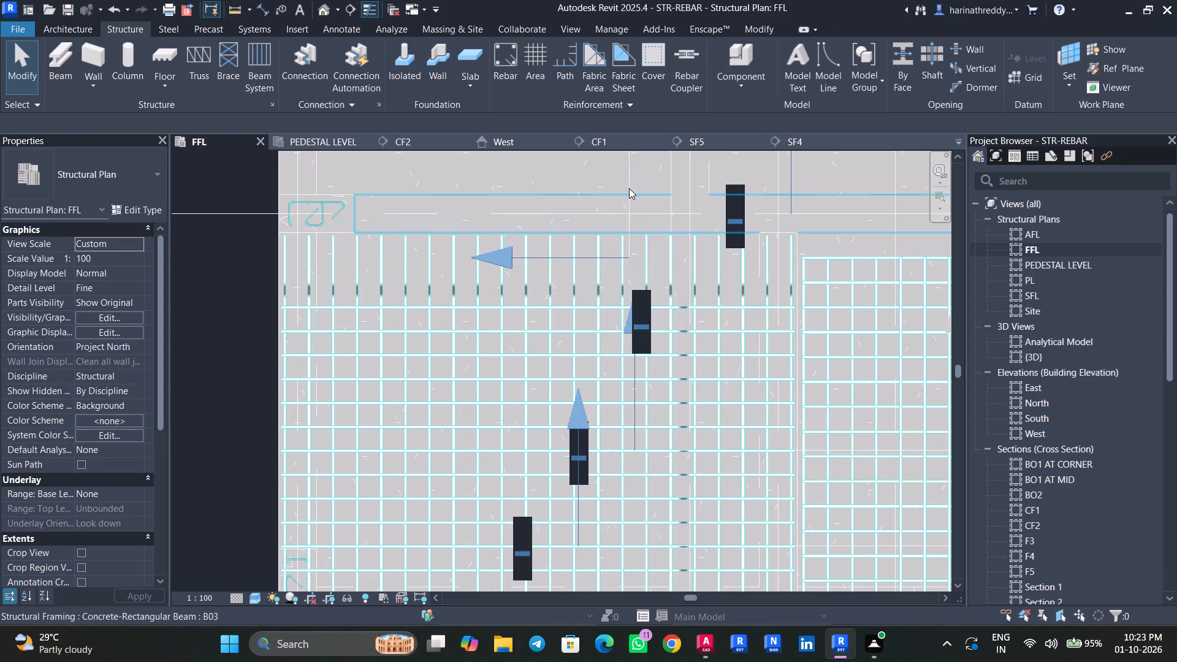
pyautogui.press('Tab')
pyautogui.click(629, 189)
pyautogui.scroll(4, 536, 557)
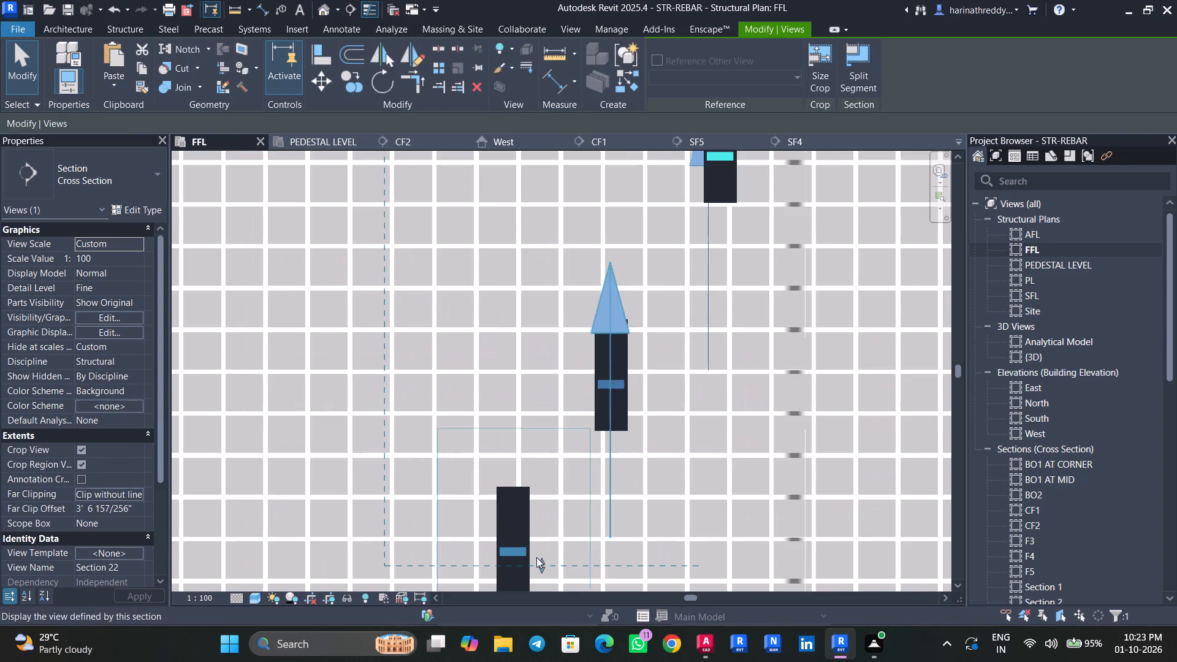
pyautogui.moveTo(541, 561); pyautogui.dragTo(558, 165)
pyautogui.scroll(1, 538, 202)
pyautogui.moveTo(538, 202); pyautogui.dragTo(505, 531, button='middle')
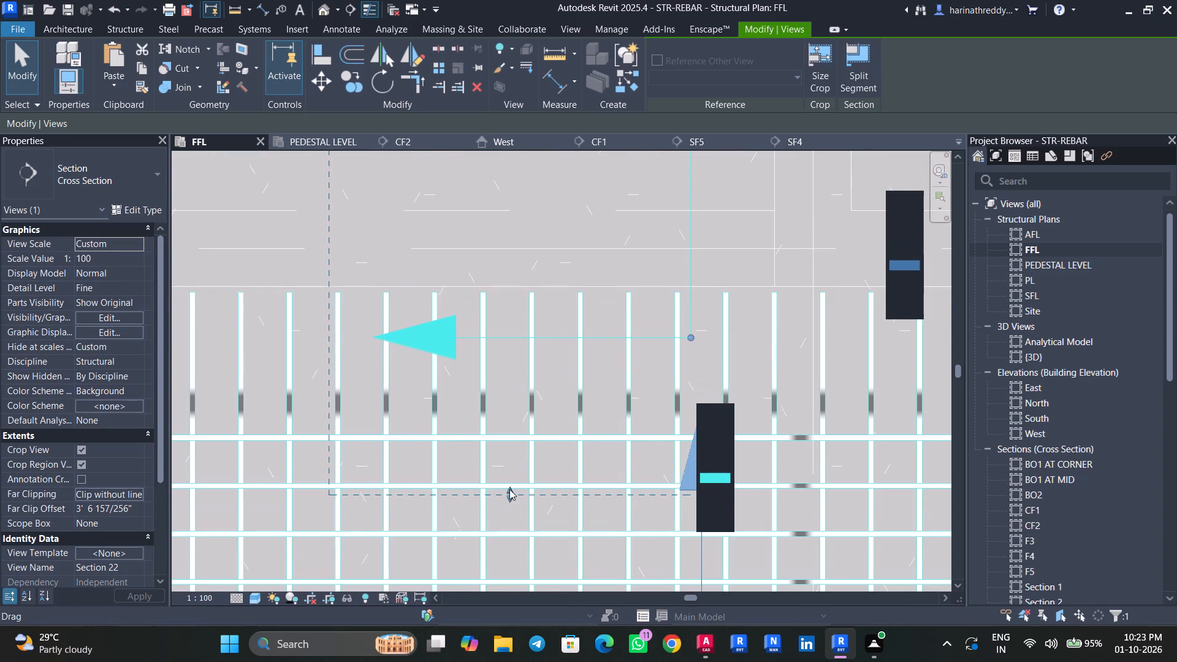
pyautogui.moveTo(509, 489); pyautogui.dragTo(523, 315)
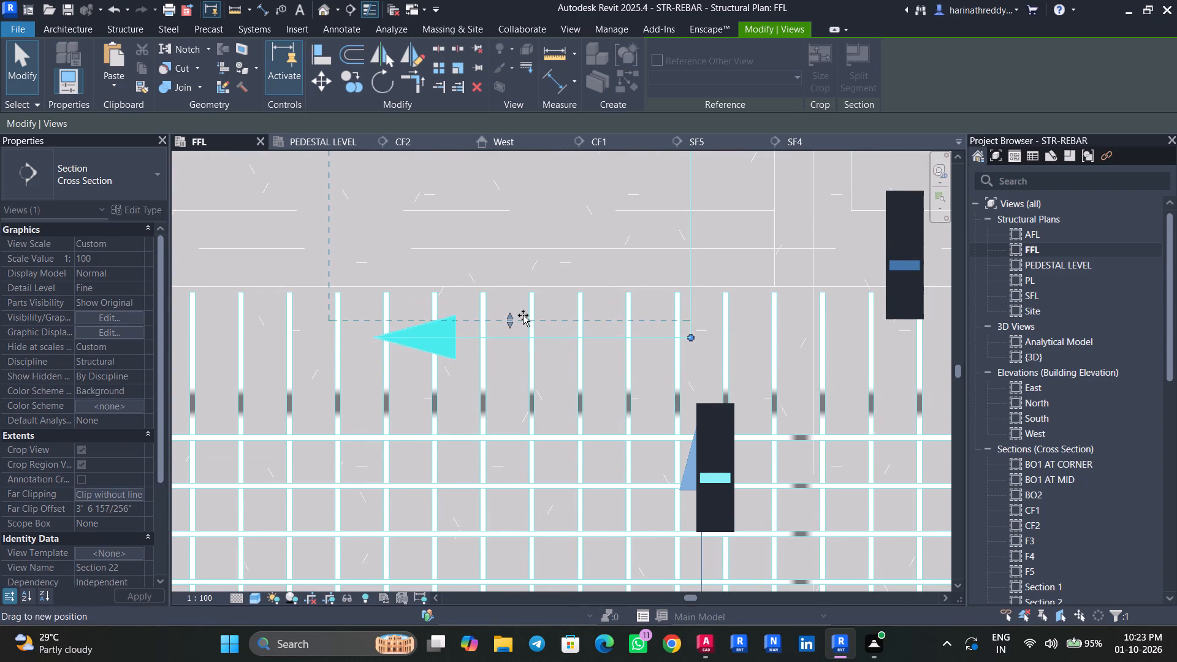
pyautogui.moveTo(523, 315); pyautogui.dragTo(522, 332)
pyautogui.scroll(-11, 520, 335)
pyautogui.moveTo(530, 280); pyautogui.dragTo(514, 363, button='middle')
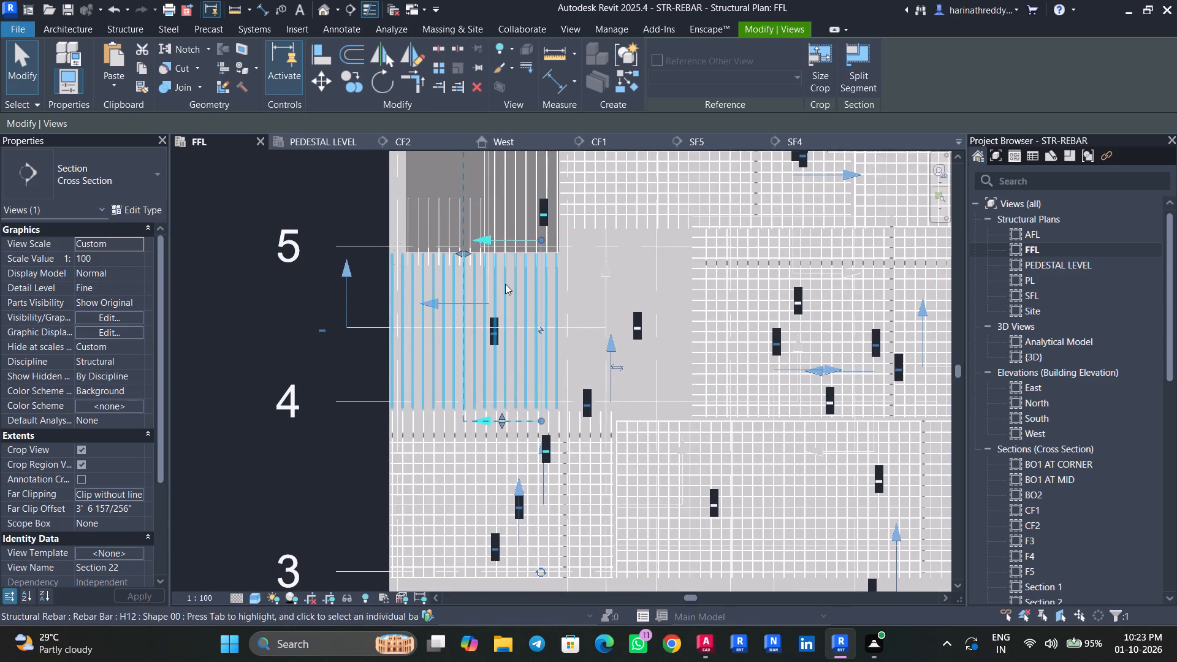
pyautogui.press('Escape')
pyautogui.press('Escape')
# Select Section 22 and pull its opposite extent boundary down from the staircase area to grid 5.
pyautogui.scroll(6, 559, 308)
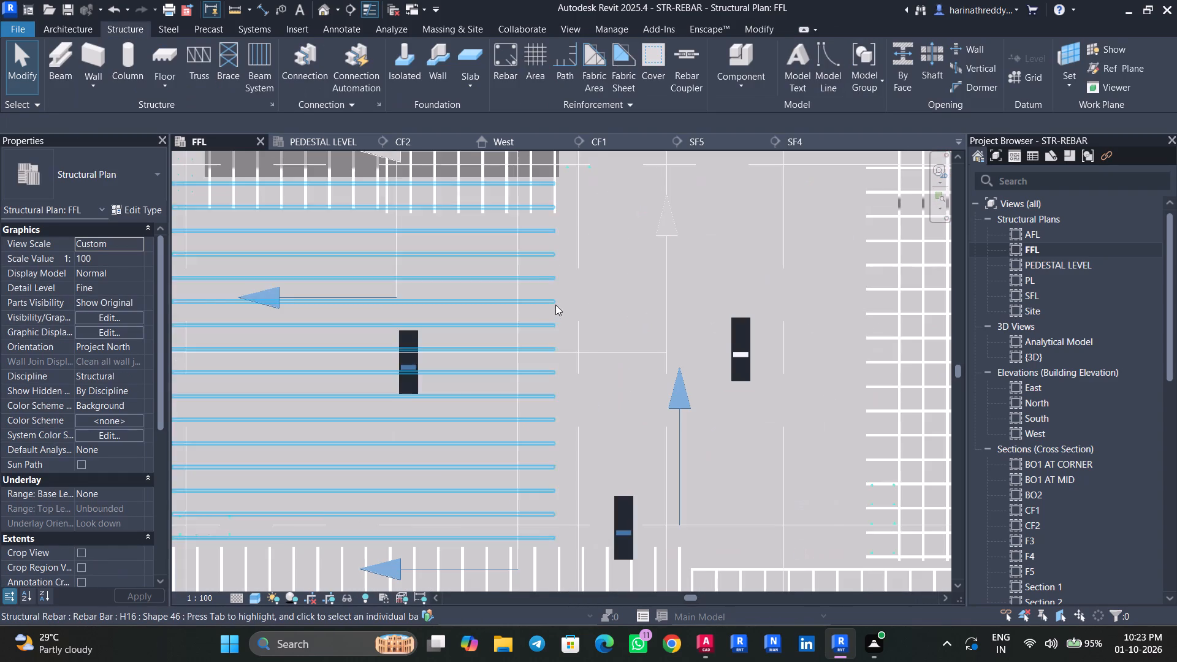
pyautogui.press('Tab')
pyautogui.click(516, 310)
pyautogui.scroll(-4, 516, 310)
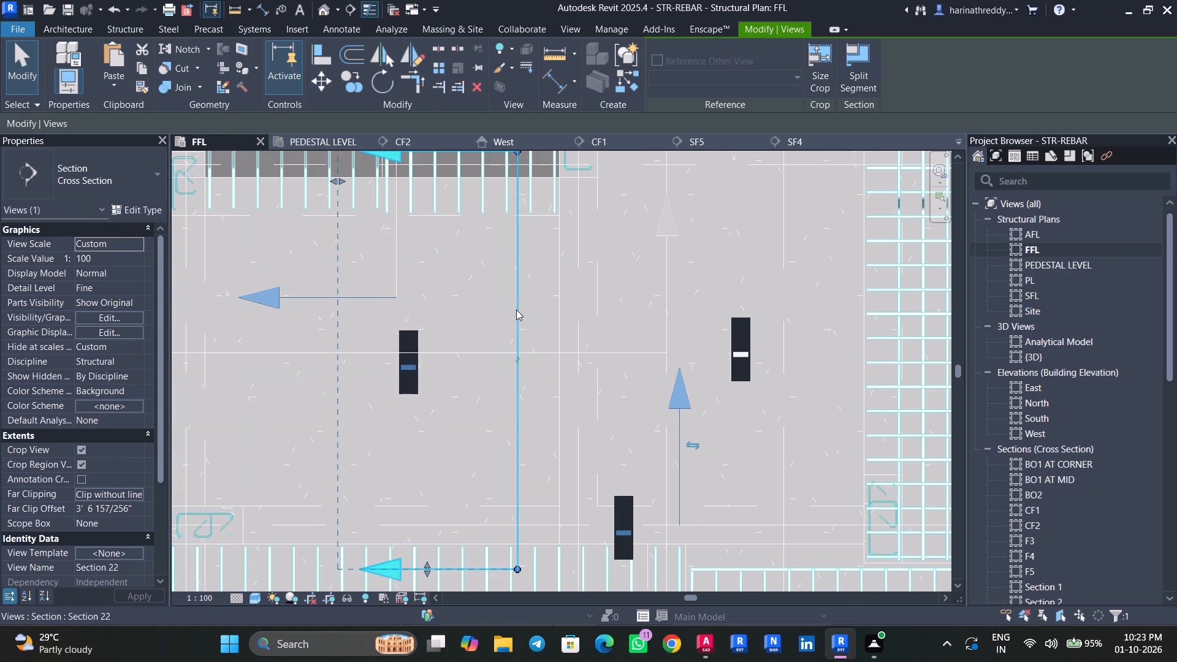
pyautogui.scroll(-2, 516, 310)
pyautogui.moveTo(473, 293); pyautogui.dragTo(473, 407, button='middle')
pyautogui.scroll(-1, 474, 405)
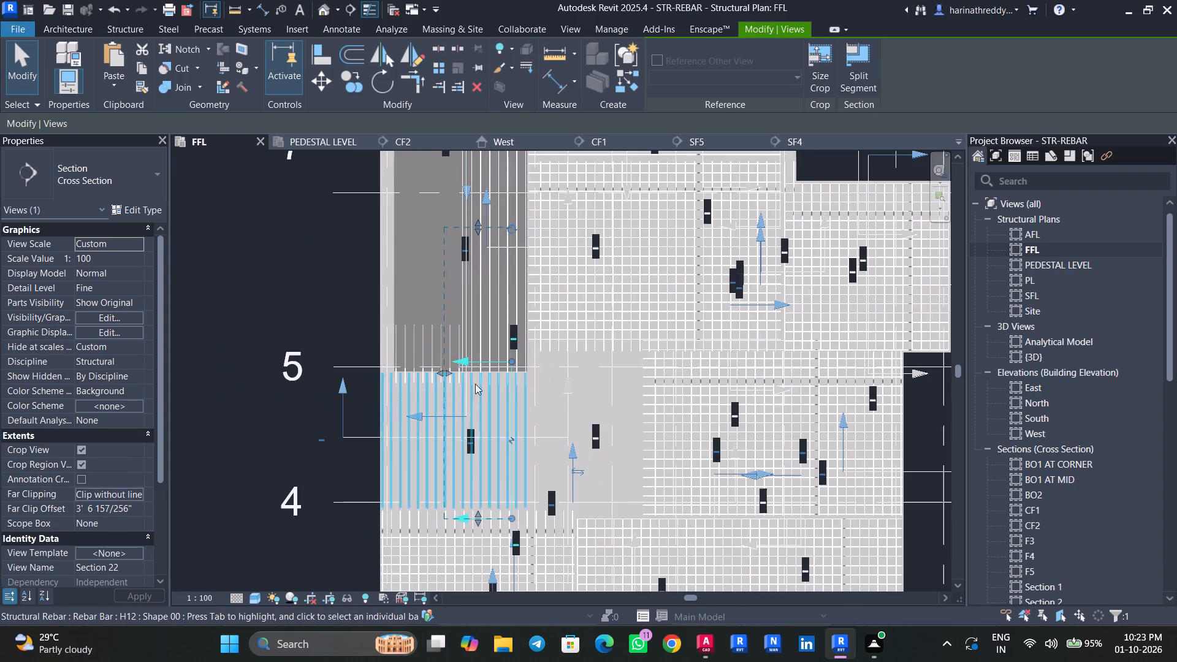
pyautogui.moveTo(478, 231); pyautogui.dragTo(478, 371)
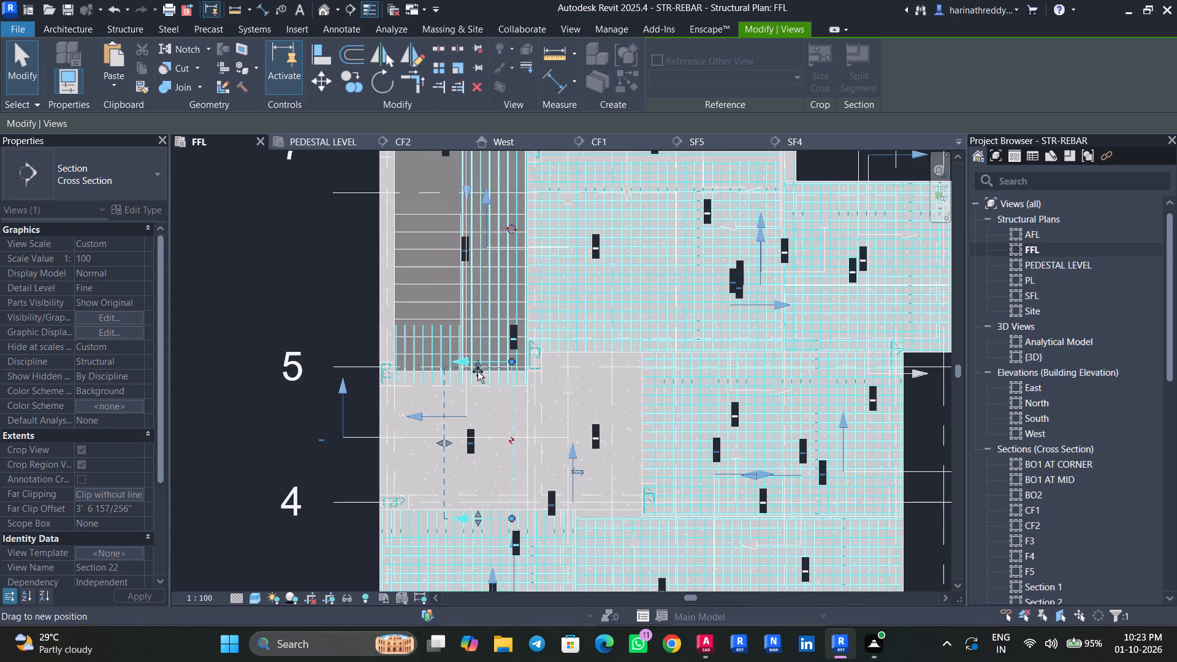
pyautogui.moveTo(478, 371); pyautogui.dragTo(478, 372)
pyautogui.scroll(5, 479, 371)
pyautogui.press('Escape')
pyautogui.press('Escape')
# Open the Section 22 view from its section line in the FFL plan.
pyautogui.scroll(3, 542, 420)
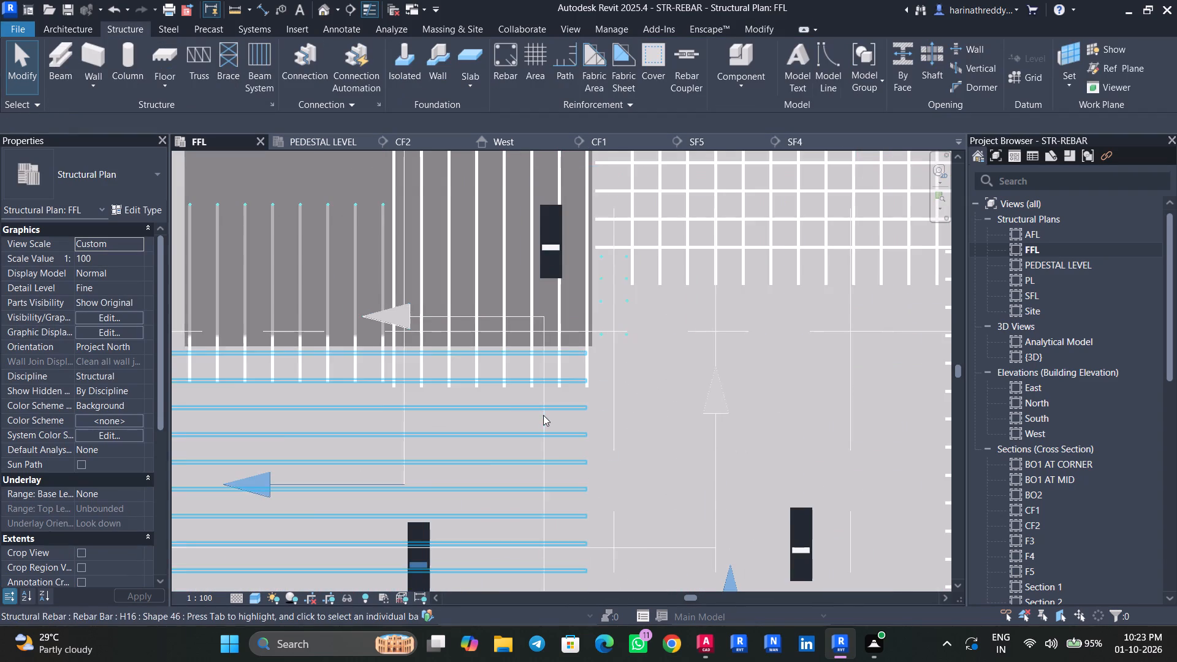
pyautogui.scroll(4, 543, 421)
pyautogui.click(546, 430)
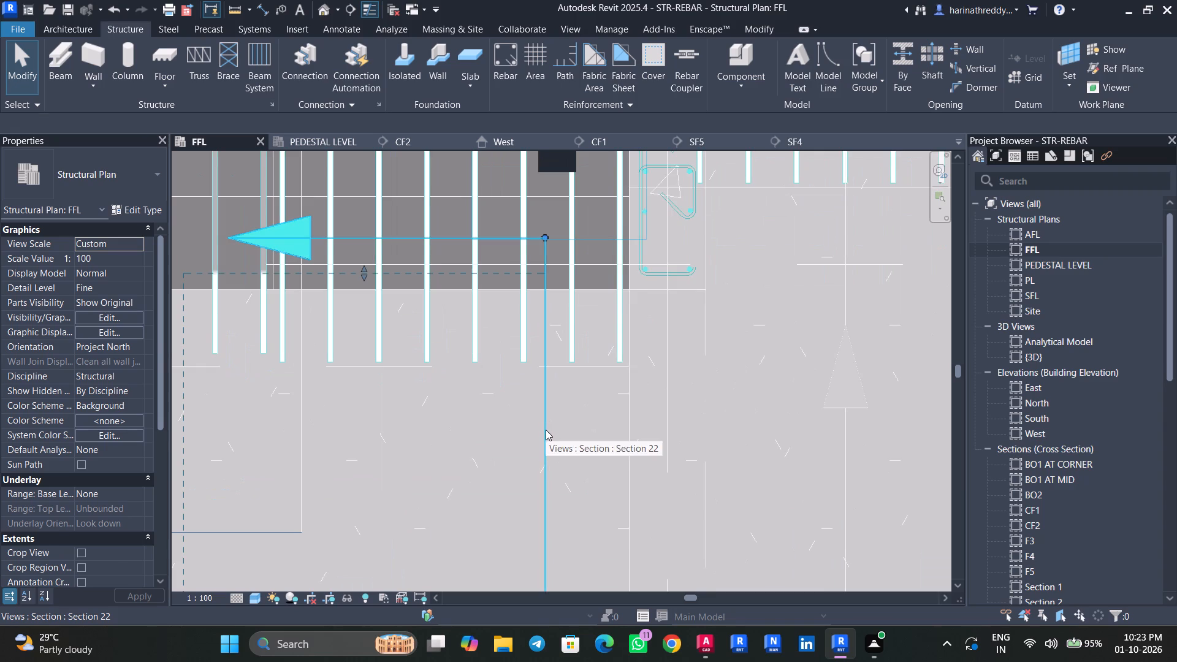
pyautogui.rightClick(546, 430)
pyautogui.click(600, 276)
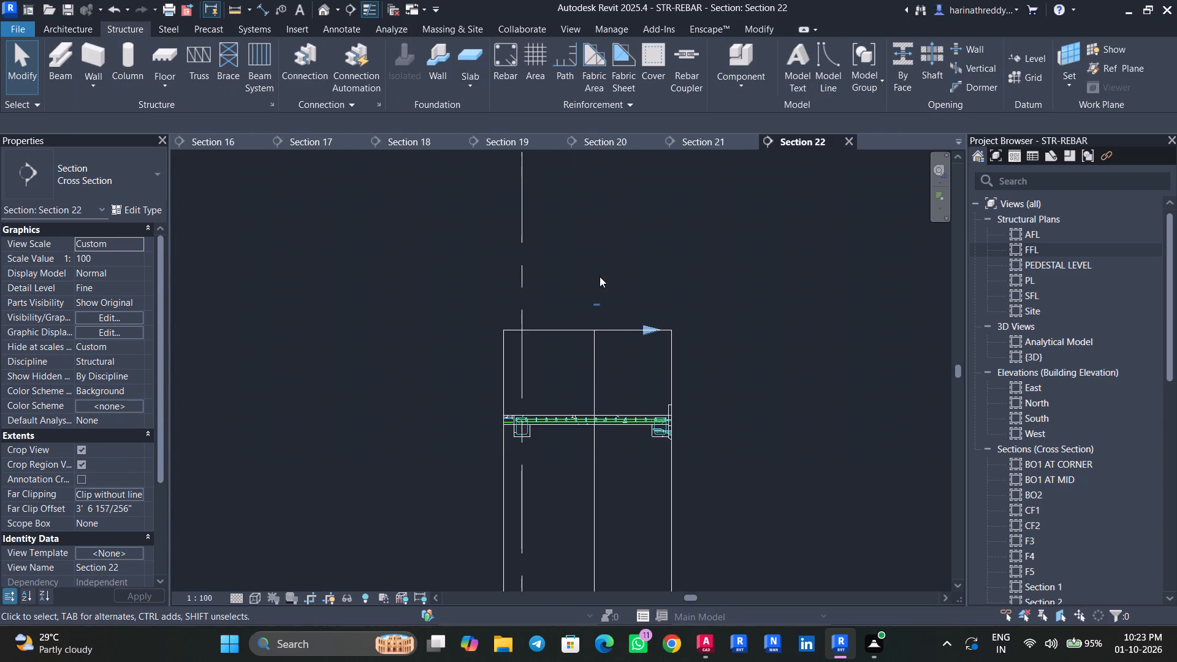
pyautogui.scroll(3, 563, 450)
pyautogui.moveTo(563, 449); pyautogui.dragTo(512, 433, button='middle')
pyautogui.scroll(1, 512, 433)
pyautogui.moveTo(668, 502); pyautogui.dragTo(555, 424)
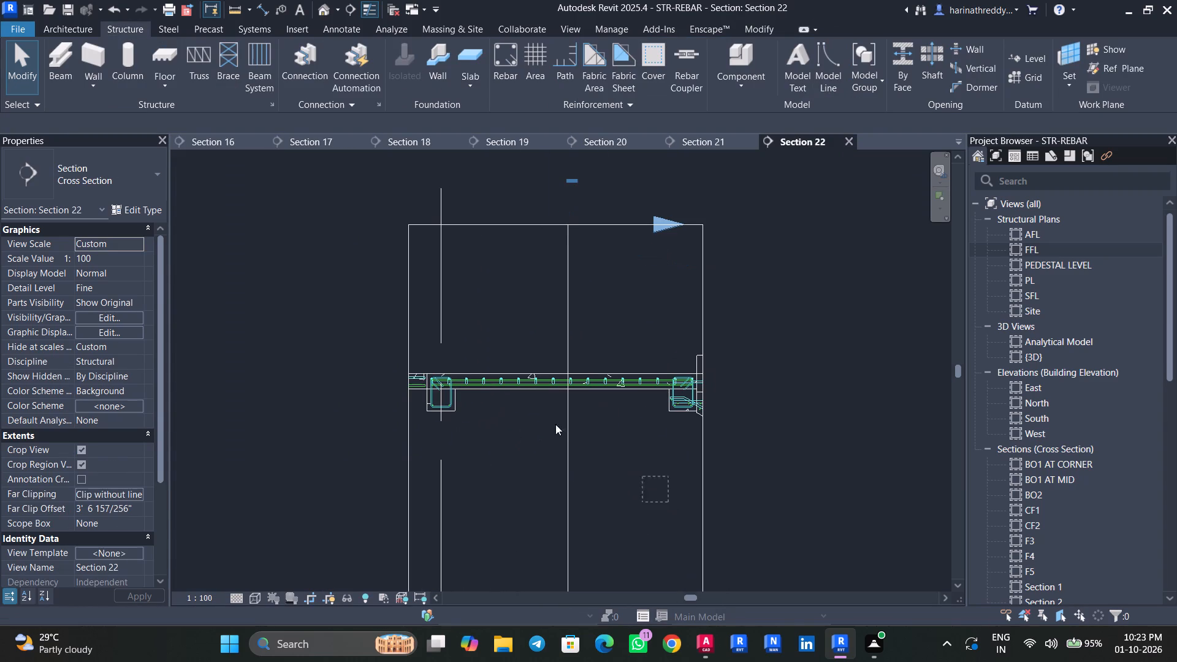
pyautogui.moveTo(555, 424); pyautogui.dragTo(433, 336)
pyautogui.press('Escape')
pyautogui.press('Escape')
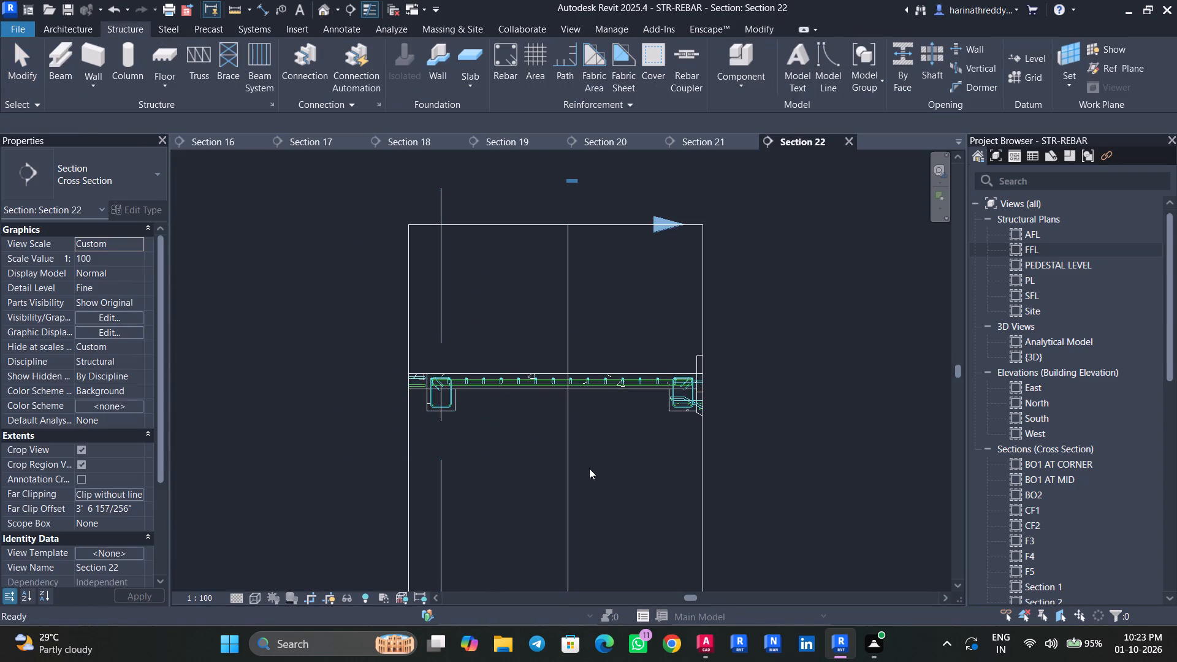
# Widen Section 22's crop region beyond the grid 5 beam to include the adjoining staircase flights.
pyautogui.scroll(-3, 643, 490)
pyautogui.click(688, 495)
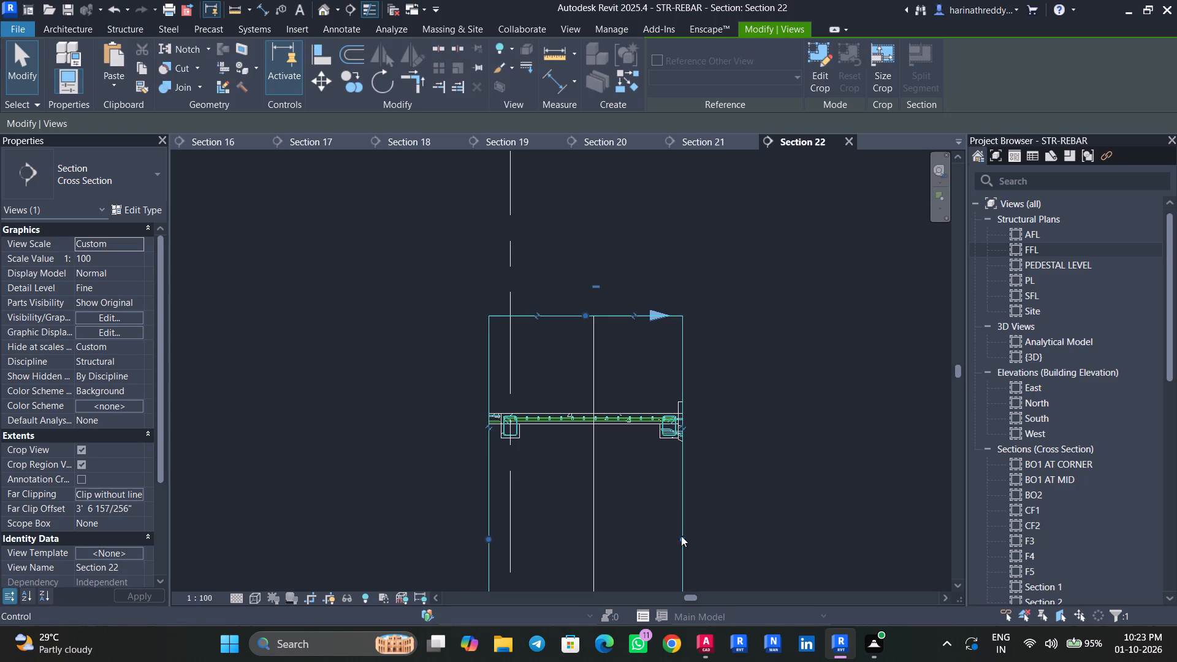
pyautogui.moveTo(680, 535); pyautogui.dragTo(730, 540)
pyautogui.press('Escape')
pyautogui.press('Escape')
pyautogui.scroll(9, 570, 422)
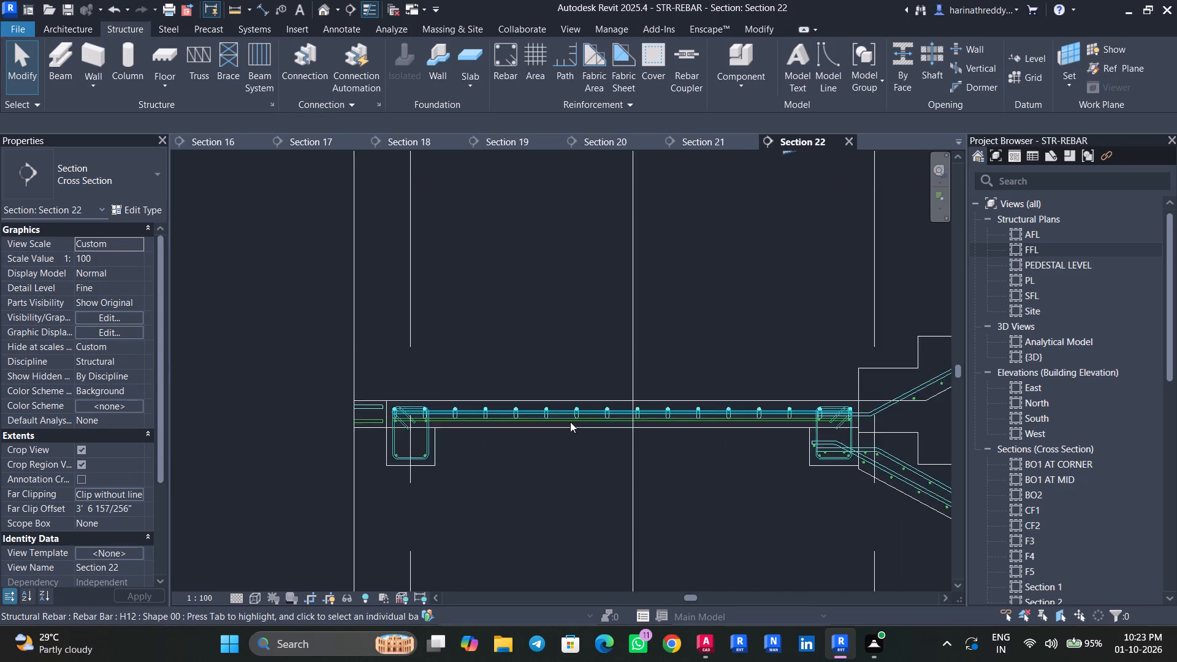
# Start a sketched rebar hosted by the 5" FLOOR slab in Section 22, using bar type H16.
pyautogui.click(557, 431)
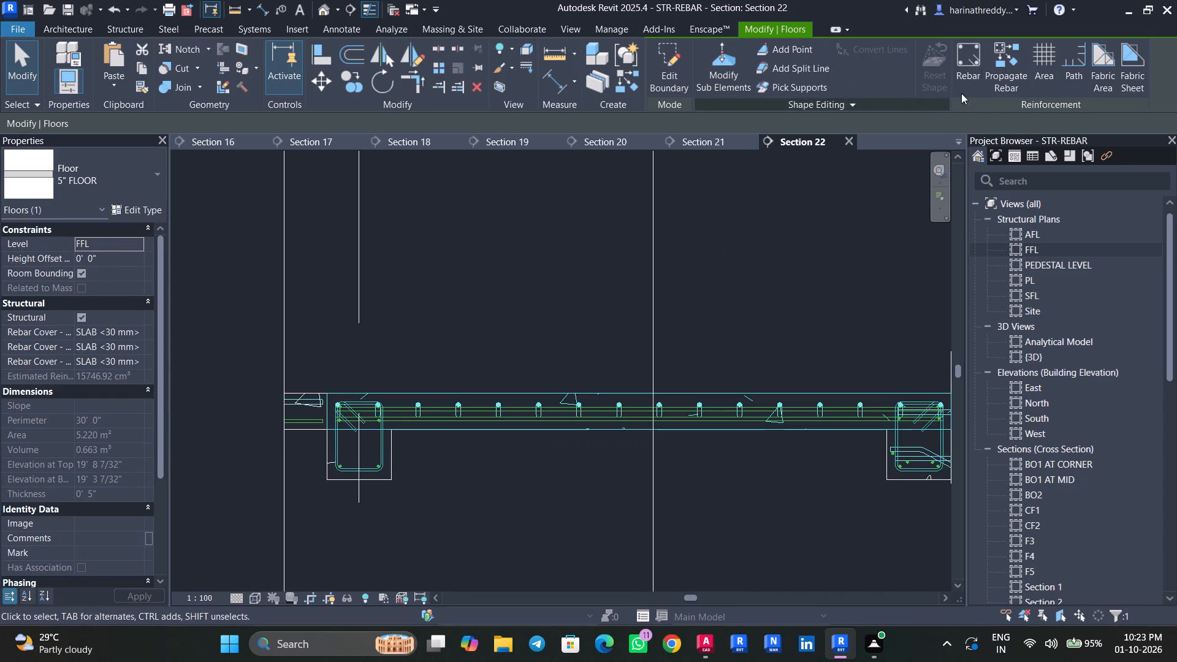
pyautogui.click(962, 81)
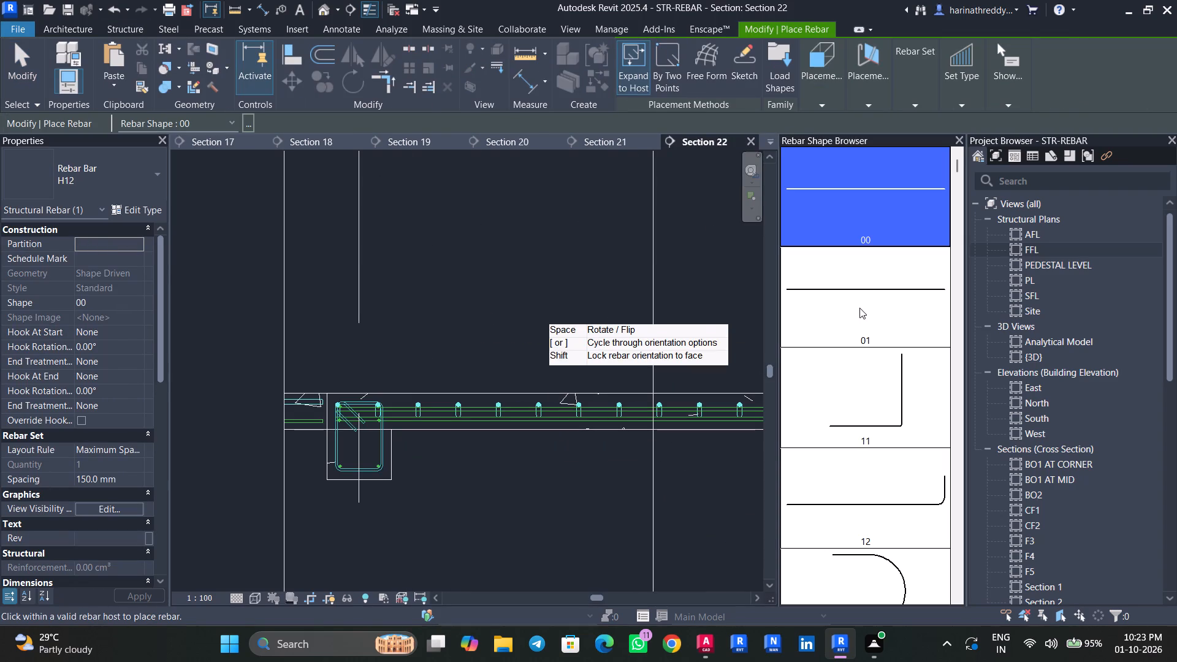
pyautogui.click(860, 213)
pyautogui.click(748, 81)
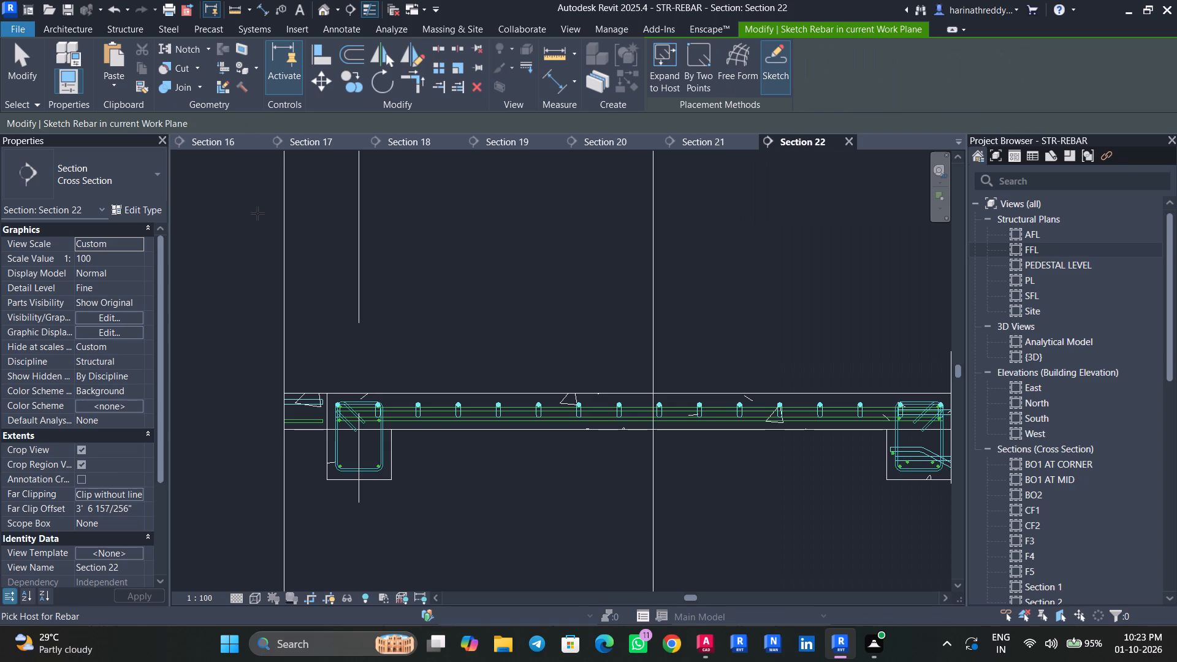
pyautogui.click(68, 171)
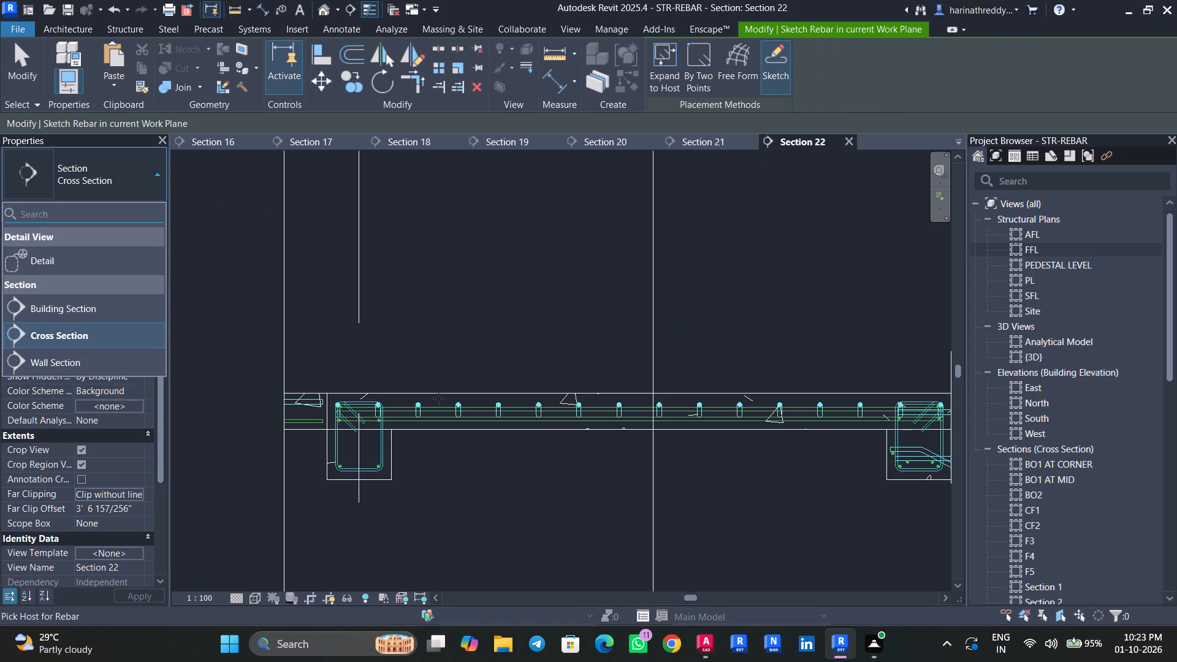
pyautogui.click(440, 394)
pyautogui.click(128, 163)
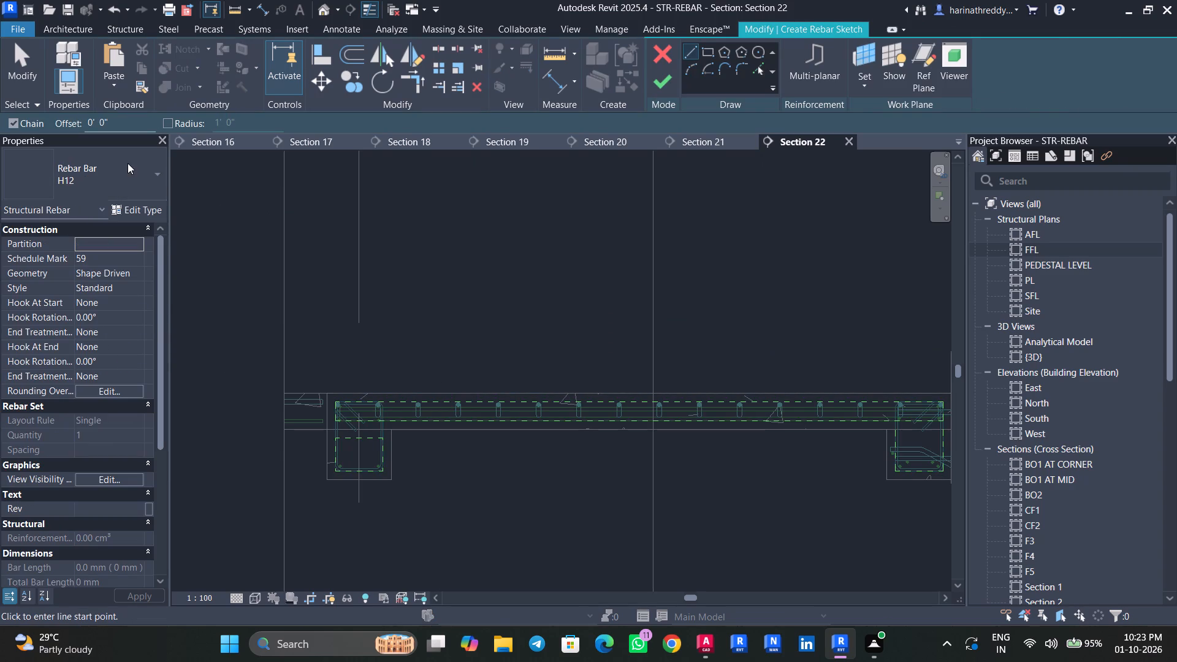
pyautogui.click(51, 321)
# Sketch the bar's first top horizontal segment, about 1'-8" long, from the outer cover line of the beam opposite the staircase.
pyautogui.scroll(5, 362, 423)
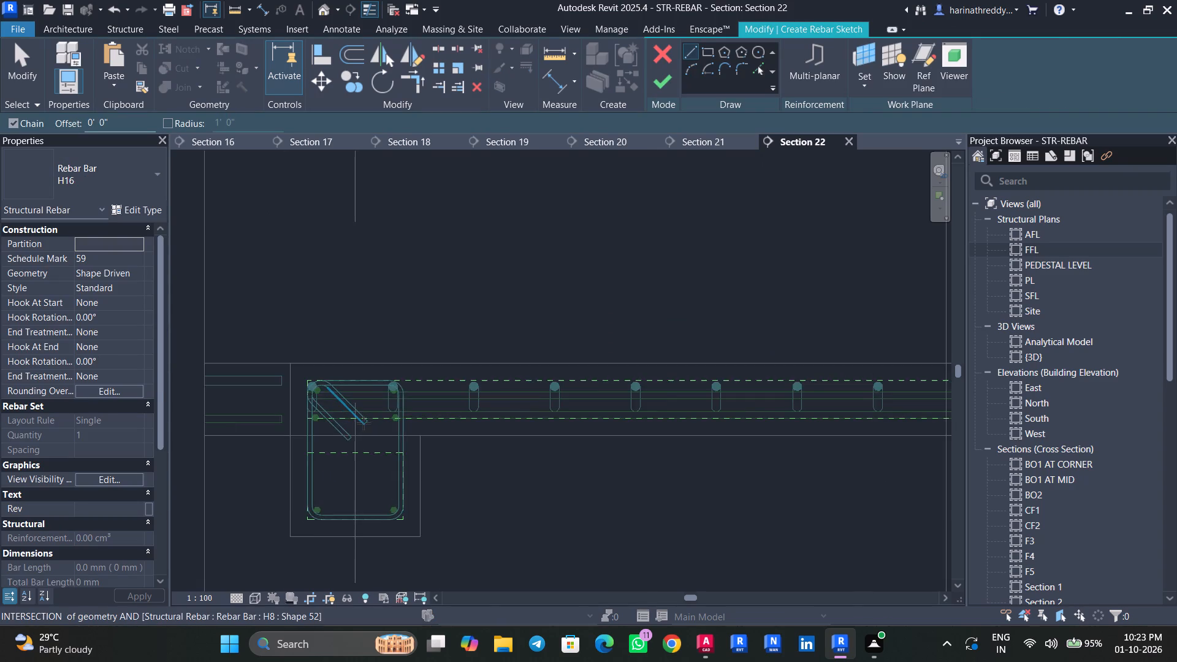
pyautogui.scroll(2, 364, 423)
pyautogui.moveTo(362, 423); pyautogui.dragTo(217, 433, button='middle')
pyautogui.moveTo(218, 434); pyautogui.dragTo(313, 451, button='middle')
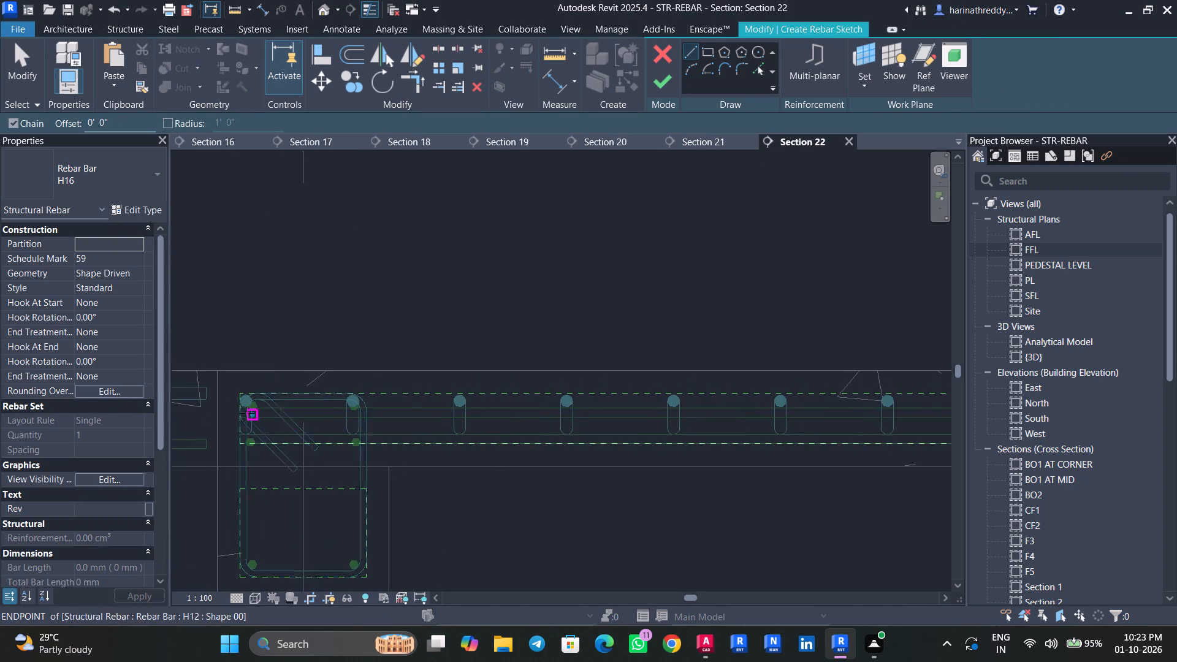
pyautogui.click(238, 411)
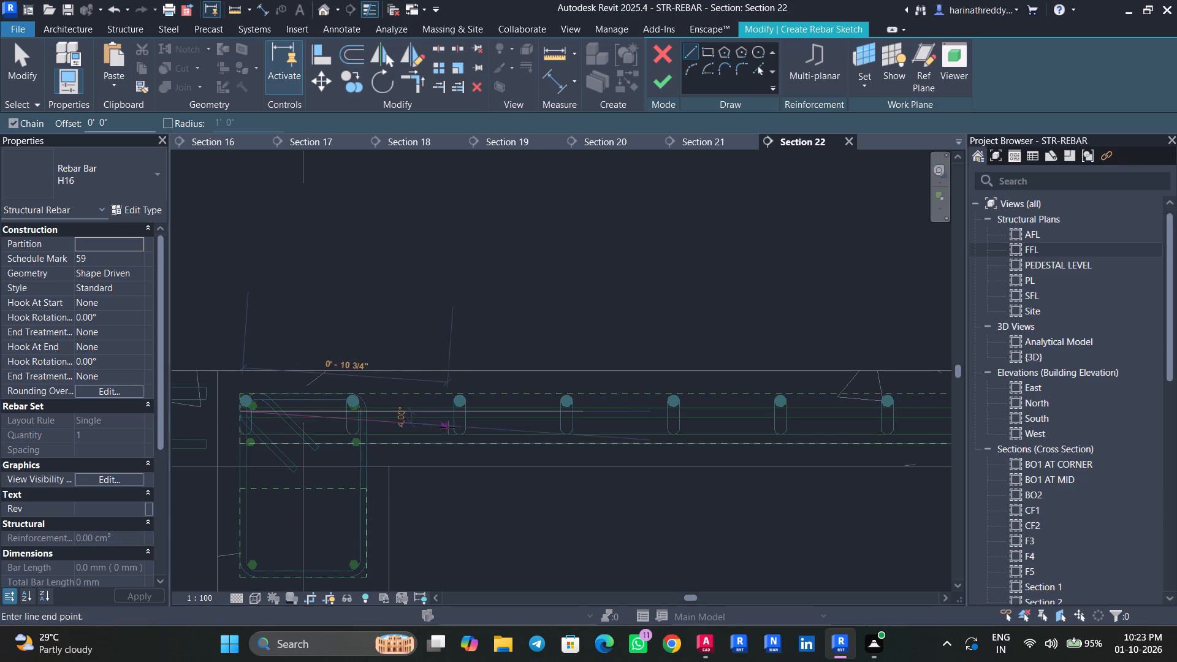
pyautogui.press('Escape')
pyautogui.click(243, 405)
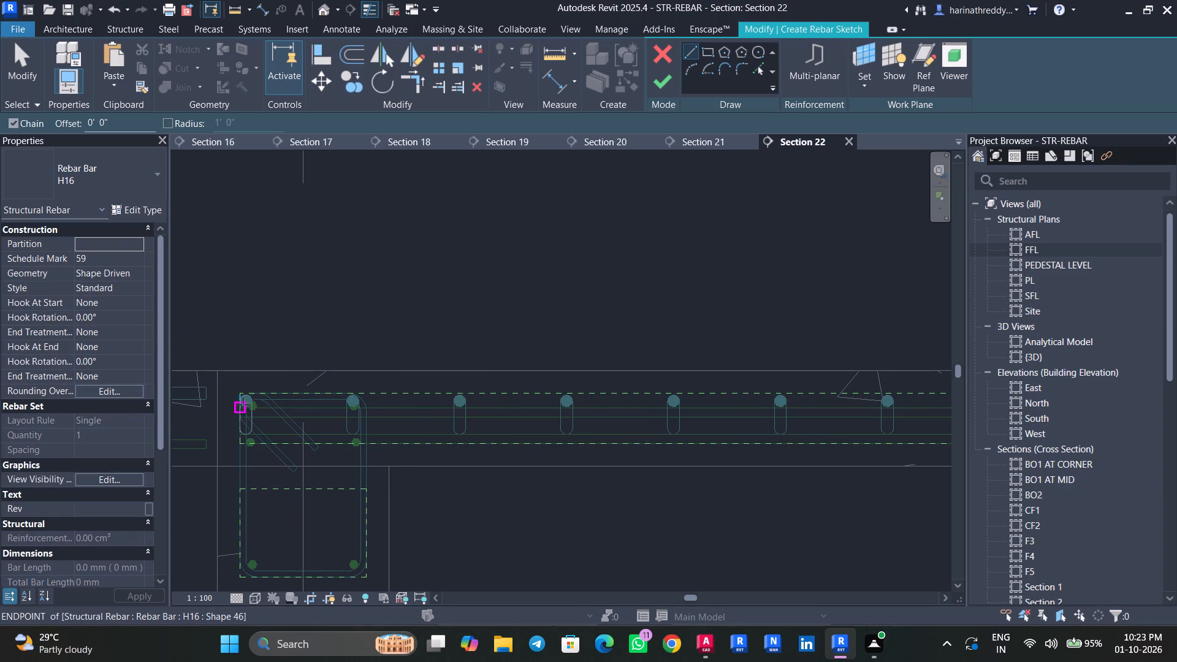
pyautogui.moveTo(473, 411); pyautogui.dragTo(281, 411, button='middle')
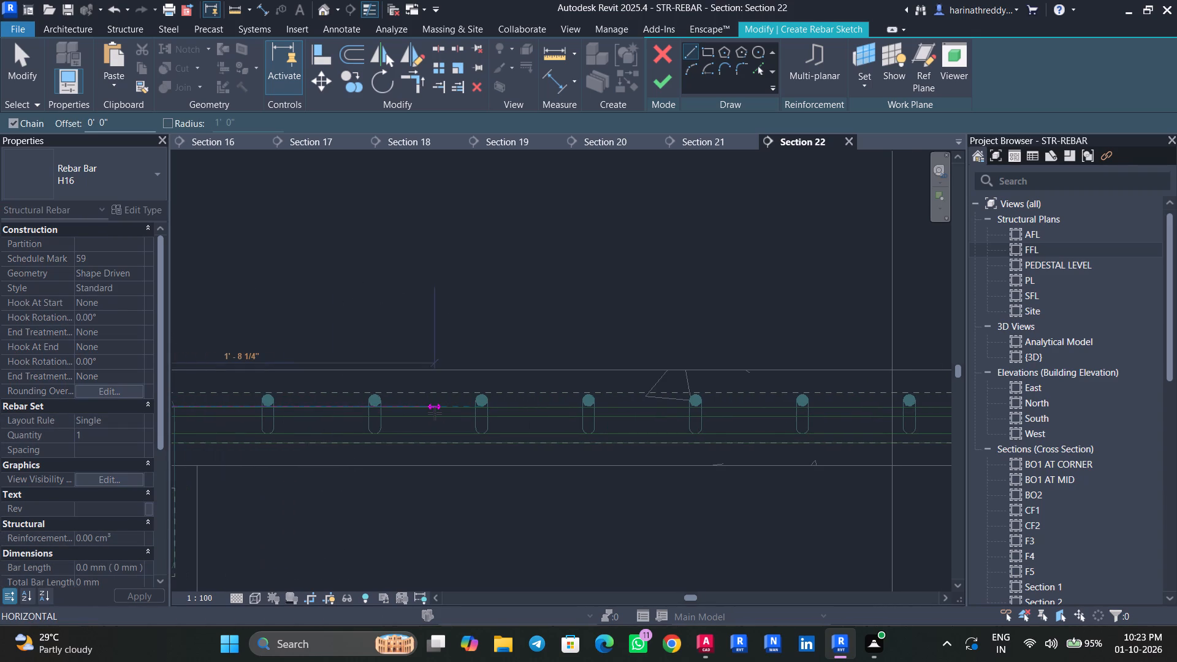
pyautogui.scroll(-8, 435, 413)
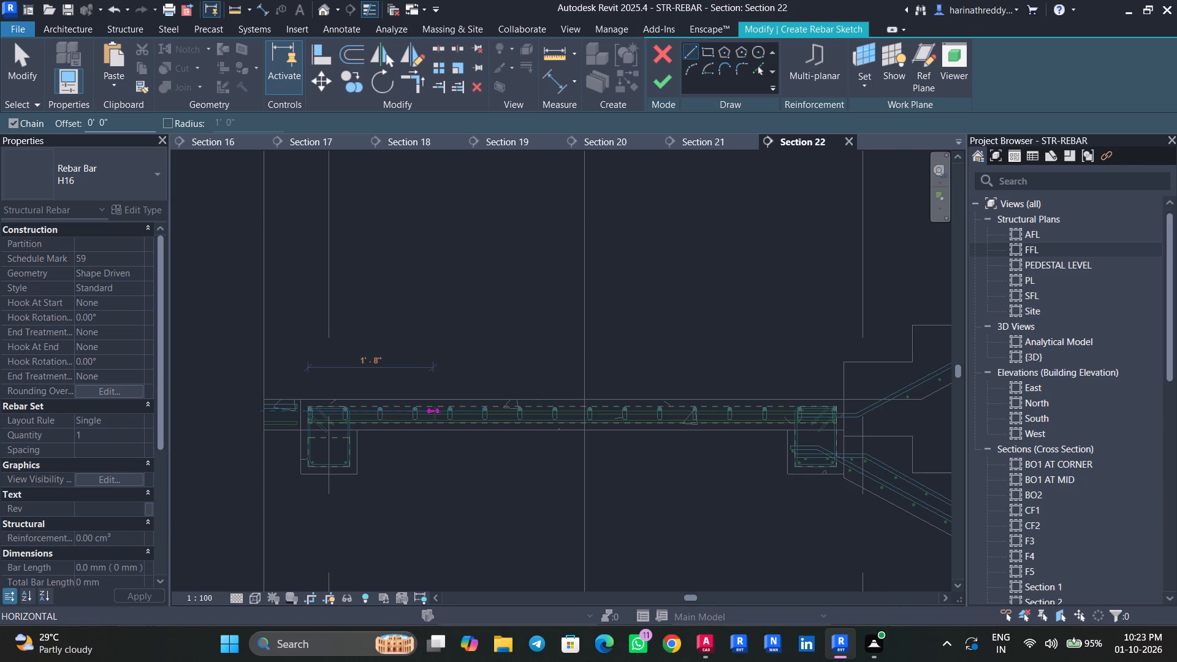
pyautogui.scroll(4, 435, 413)
pyautogui.click(435, 413)
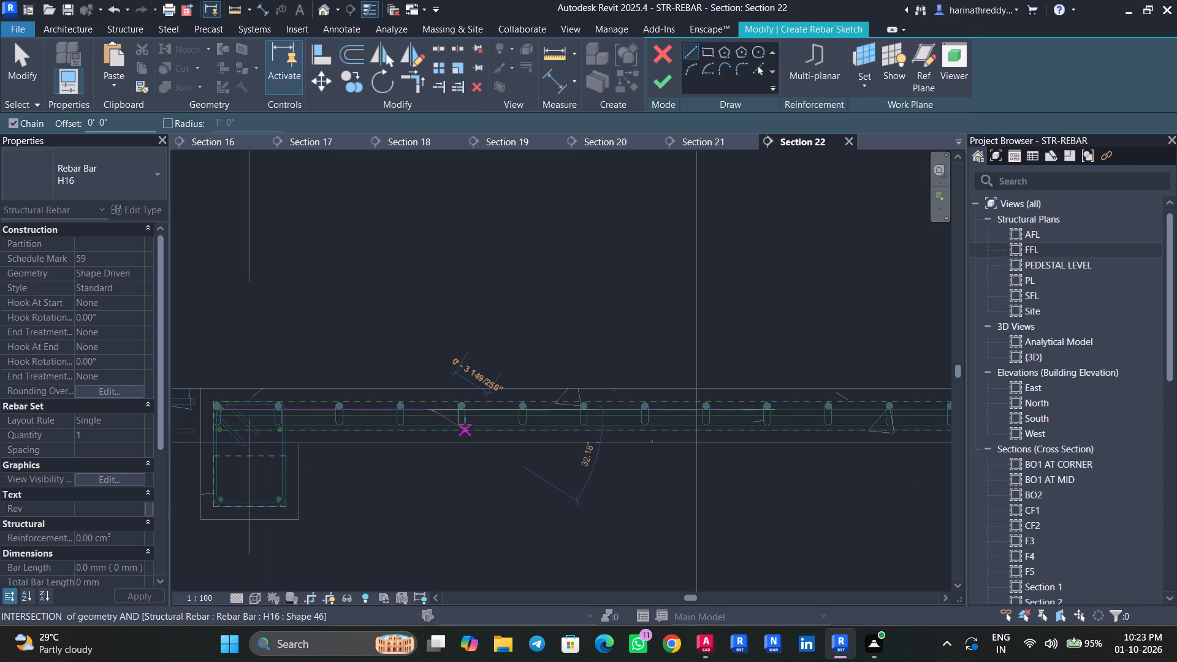
# Add a 45° downward bend from the top segment and shorten it to about 2 3/8", ending just above the bottom cover line.
pyautogui.scroll(4, 465, 425)
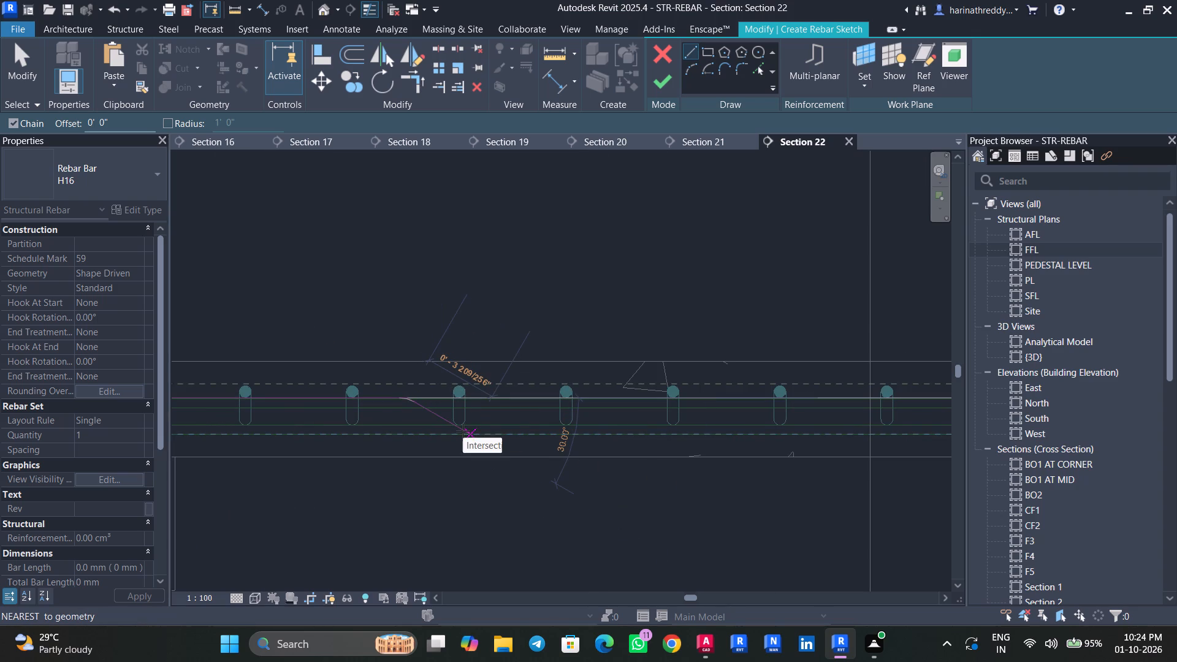
pyautogui.click(460, 443)
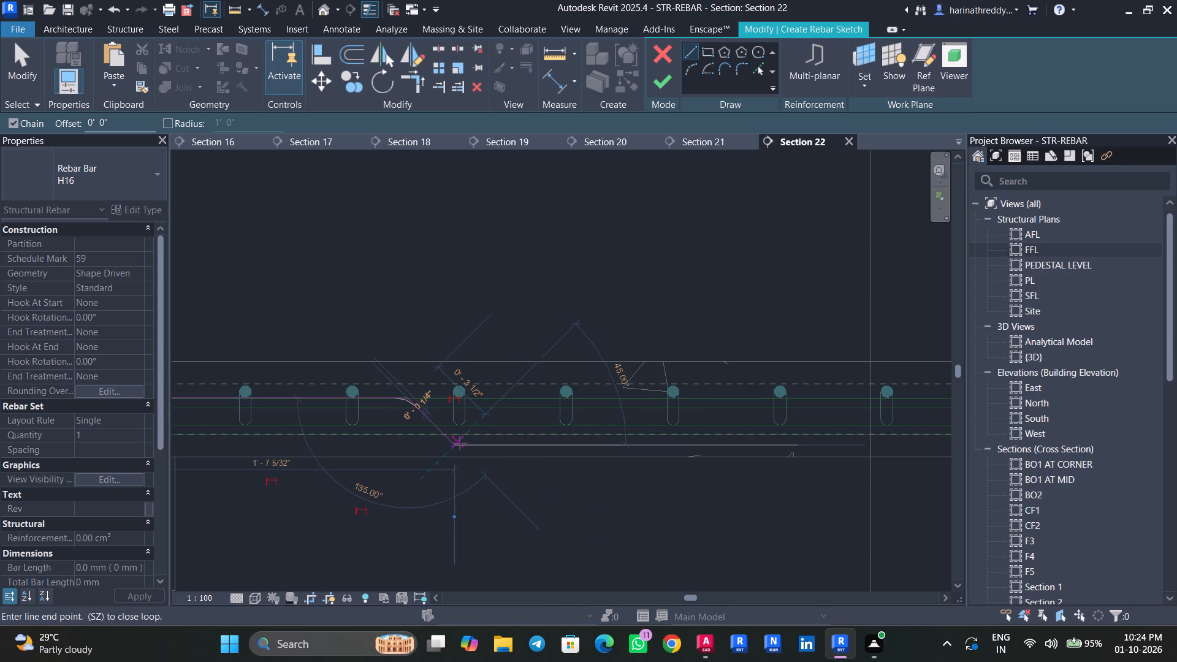
pyautogui.press('Escape')
pyautogui.press('Escape')
pyautogui.click(455, 443)
pyautogui.scroll(5, 455, 443)
pyautogui.moveTo(455, 449); pyautogui.dragTo(447, 441)
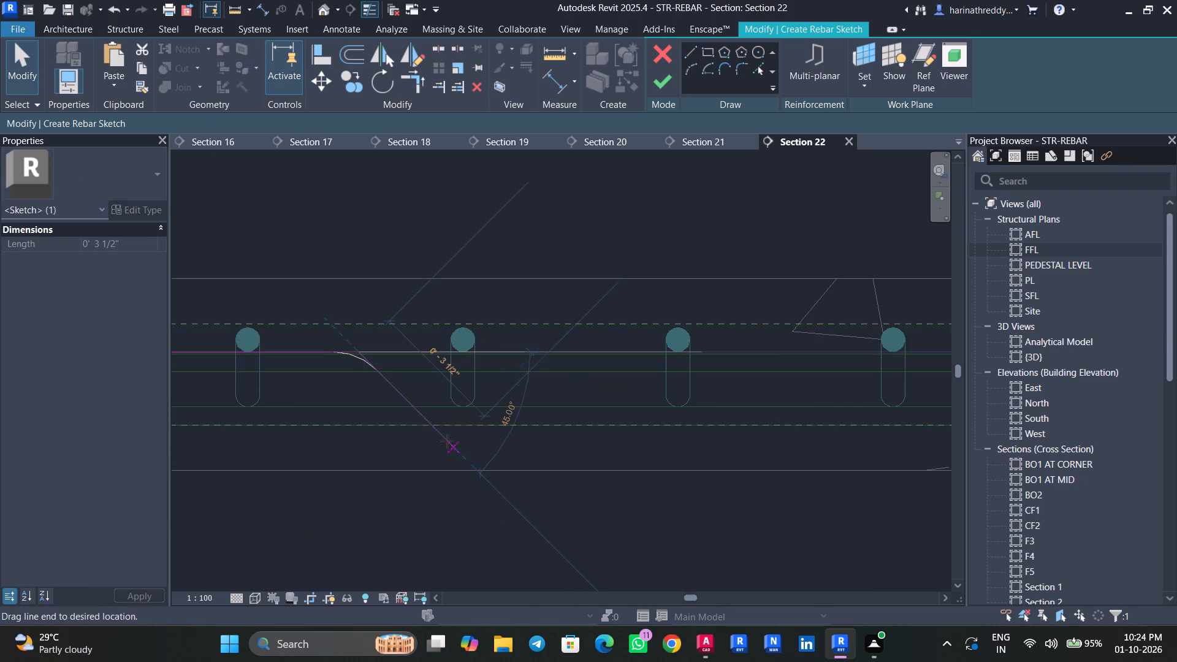
pyautogui.moveTo(447, 441); pyautogui.dragTo(417, 416)
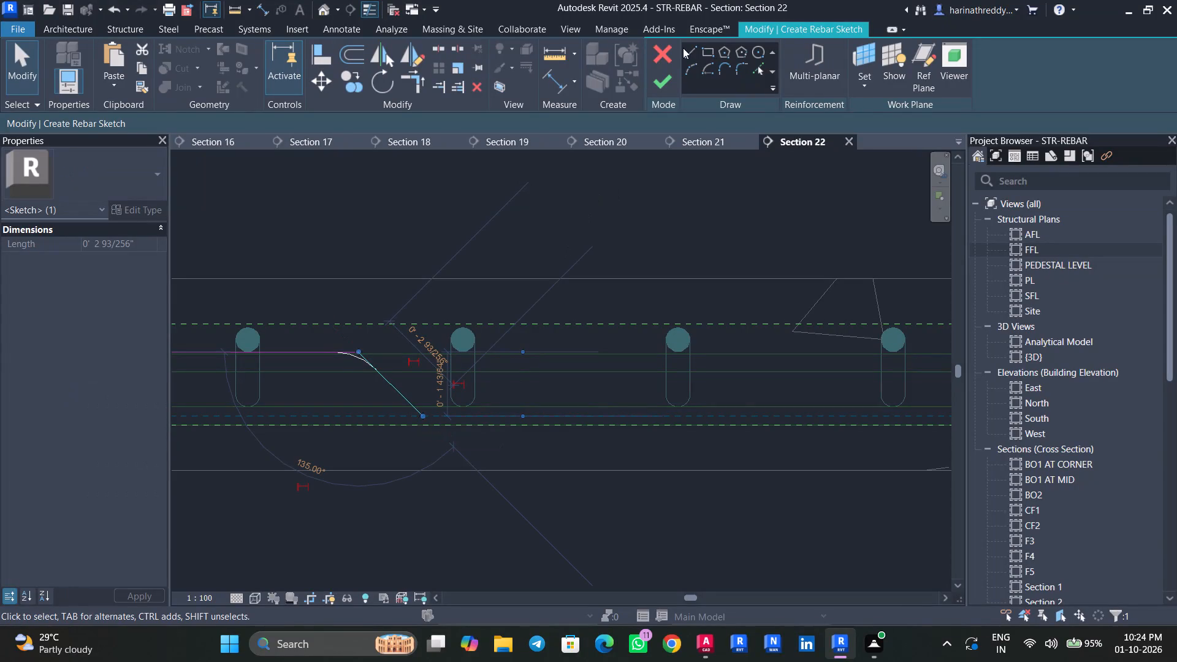
# Sketch the bottom horizontal segment from the downward bend along the slab's bottom cover to past the middle of the span.
pyautogui.click(690, 55)
pyautogui.click(426, 416)
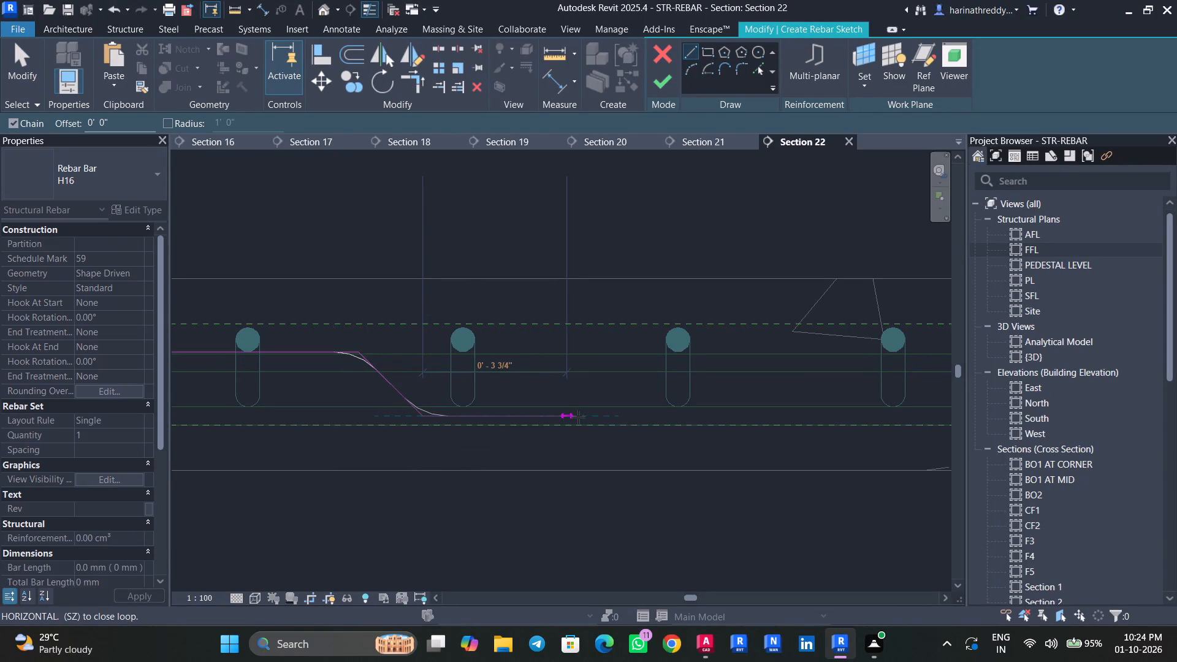
pyautogui.scroll(-2, 578, 417)
pyautogui.moveTo(609, 409); pyautogui.dragTo(205, 397, button='middle')
pyautogui.moveTo(645, 411); pyautogui.dragTo(453, 411, button='middle')
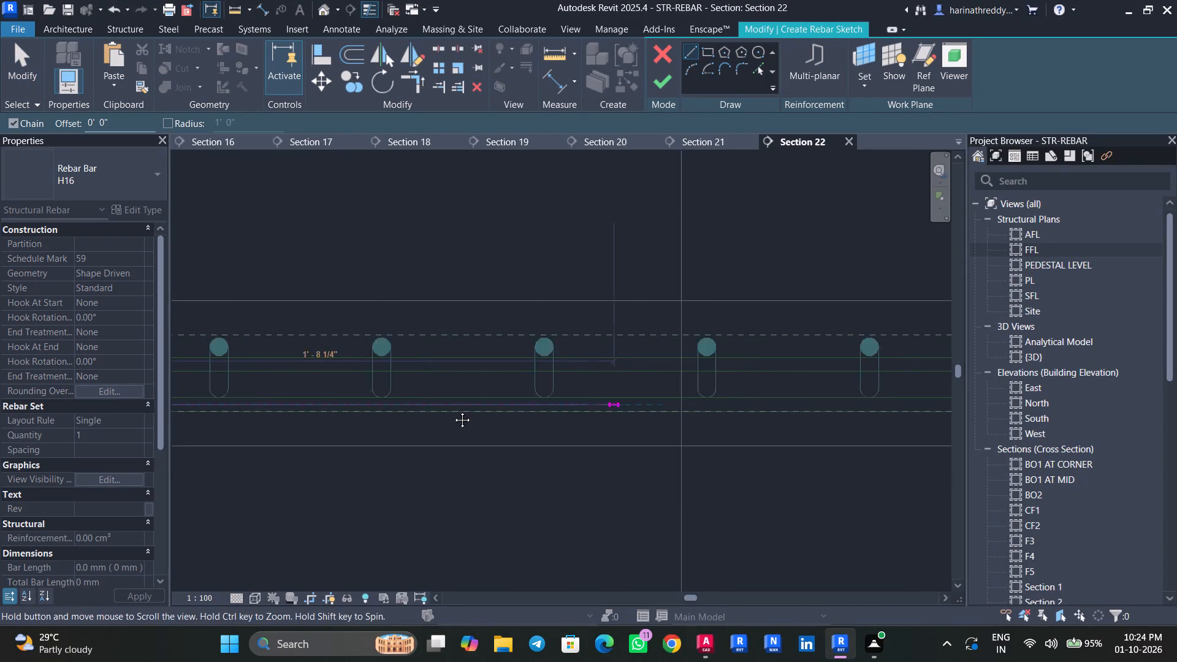
pyautogui.moveTo(453, 411); pyautogui.dragTo(384, 411, button='middle')
pyautogui.scroll(-7, 383, 411)
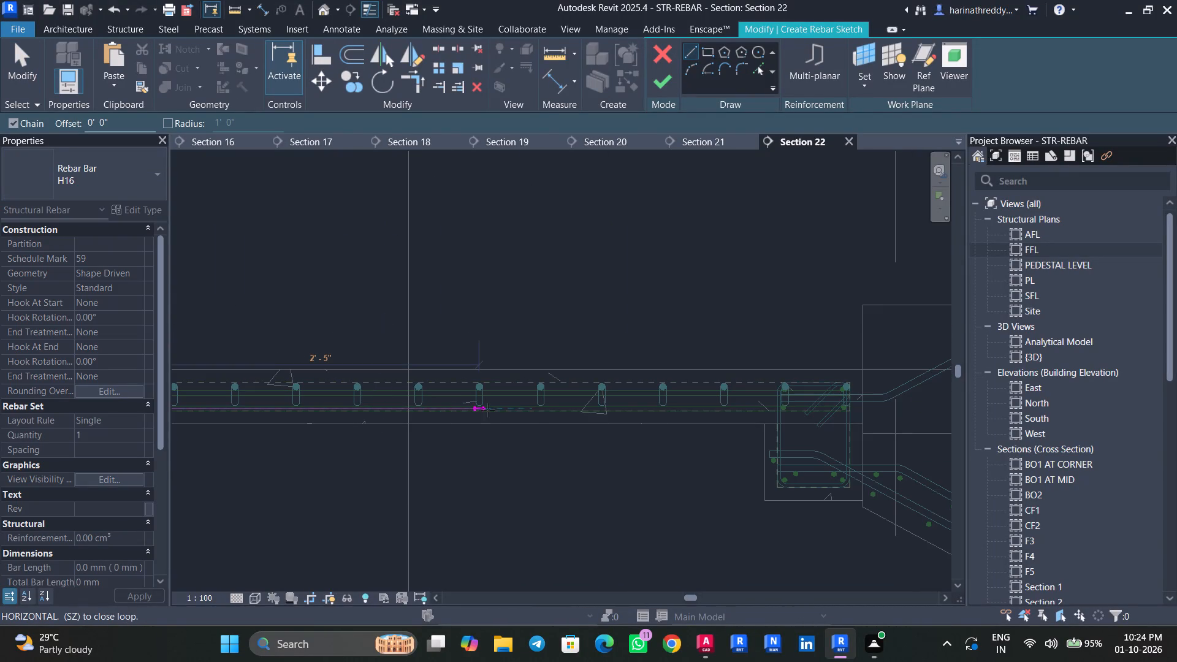
pyautogui.click(494, 409)
# Add a 45° upward bend at the end of the bottom segment and shorten it to end just below the top cover line.
pyautogui.scroll(5, 519, 391)
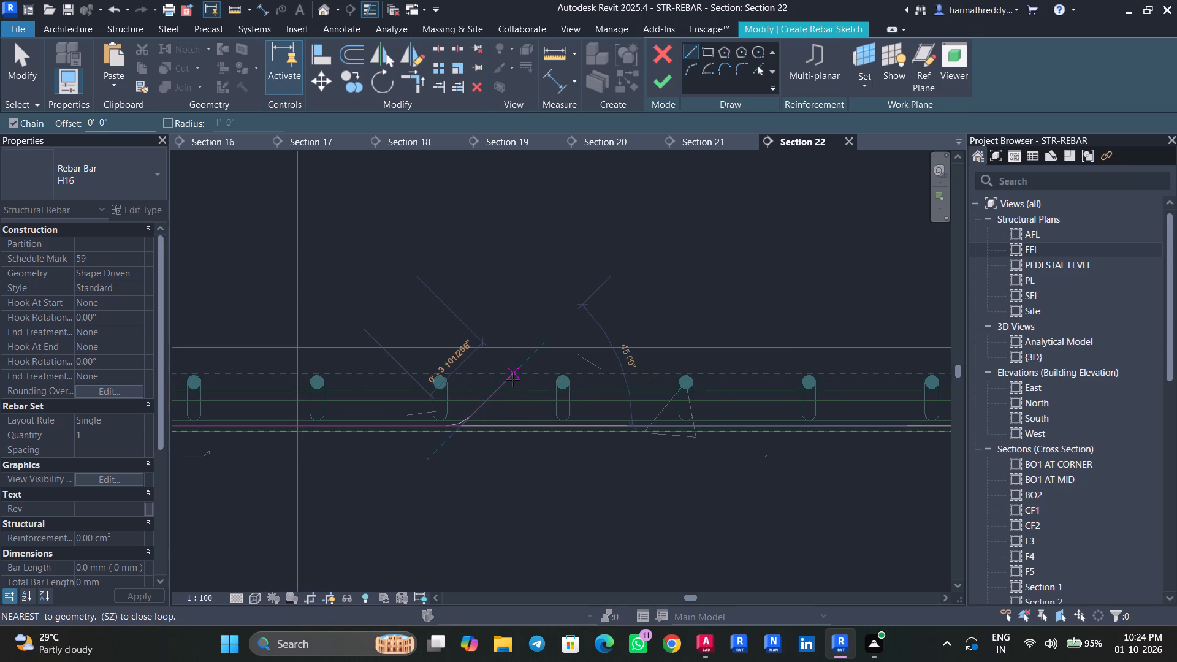
pyautogui.click(513, 380)
pyautogui.press('Escape')
pyautogui.press('Escape')
pyautogui.click(506, 381)
pyautogui.scroll(3, 506, 380)
pyautogui.scroll(-1, 506, 380)
pyautogui.scroll(1, 507, 380)
pyautogui.moveTo(517, 368); pyautogui.dragTo(504, 385)
pyautogui.press('Escape')
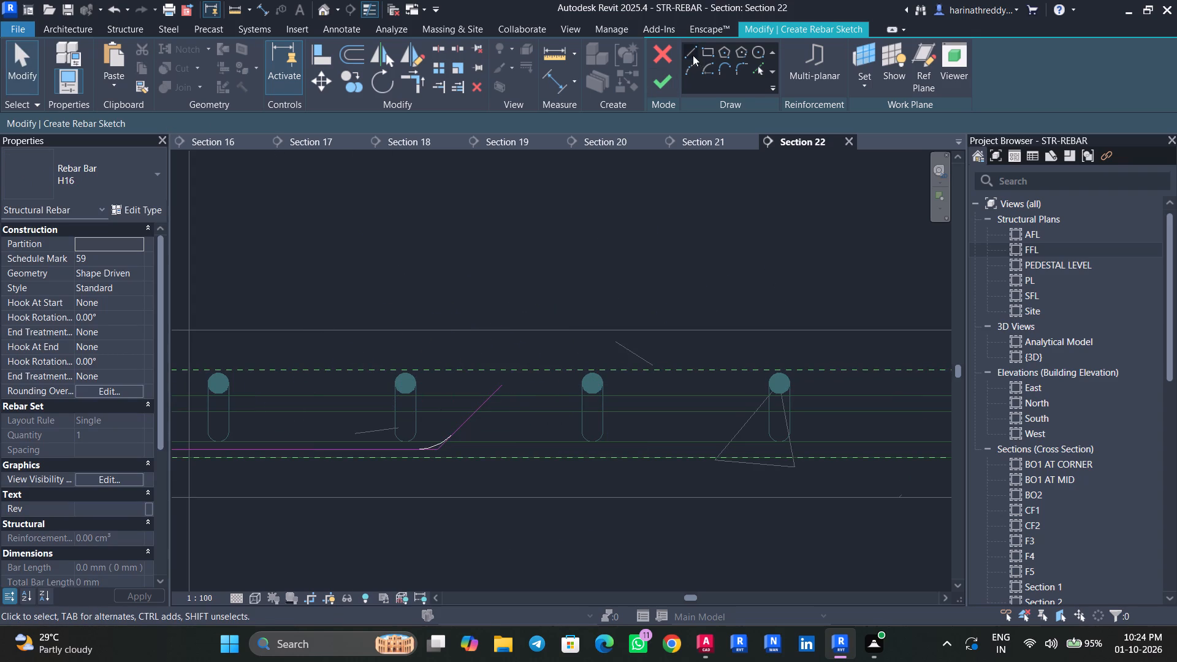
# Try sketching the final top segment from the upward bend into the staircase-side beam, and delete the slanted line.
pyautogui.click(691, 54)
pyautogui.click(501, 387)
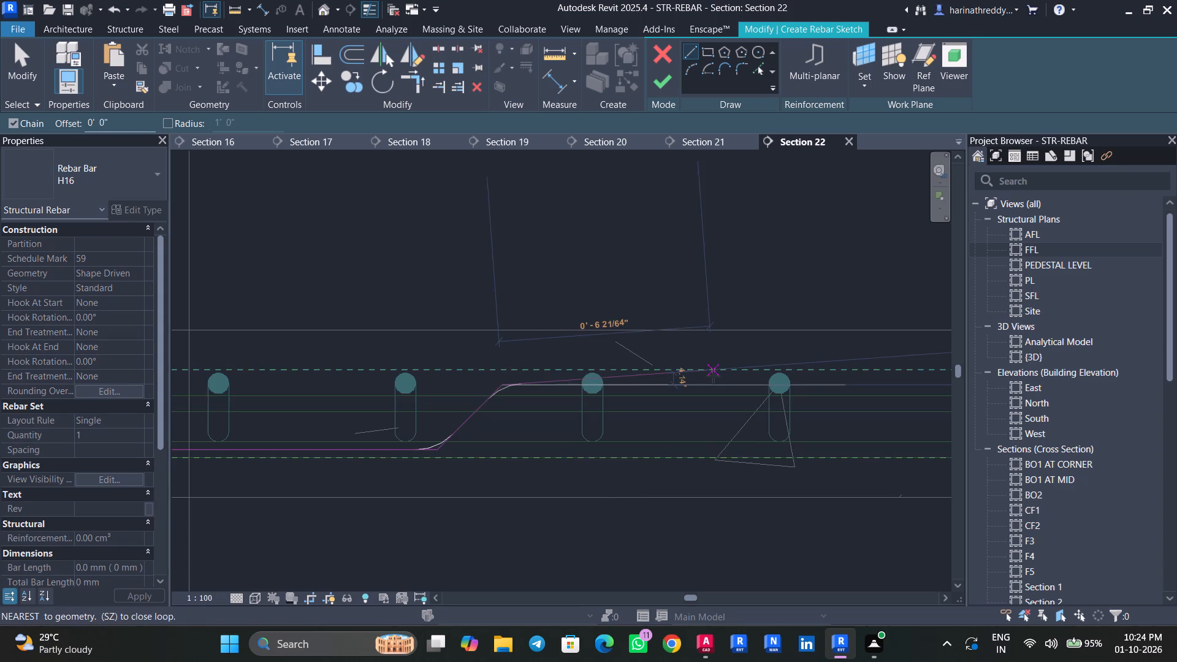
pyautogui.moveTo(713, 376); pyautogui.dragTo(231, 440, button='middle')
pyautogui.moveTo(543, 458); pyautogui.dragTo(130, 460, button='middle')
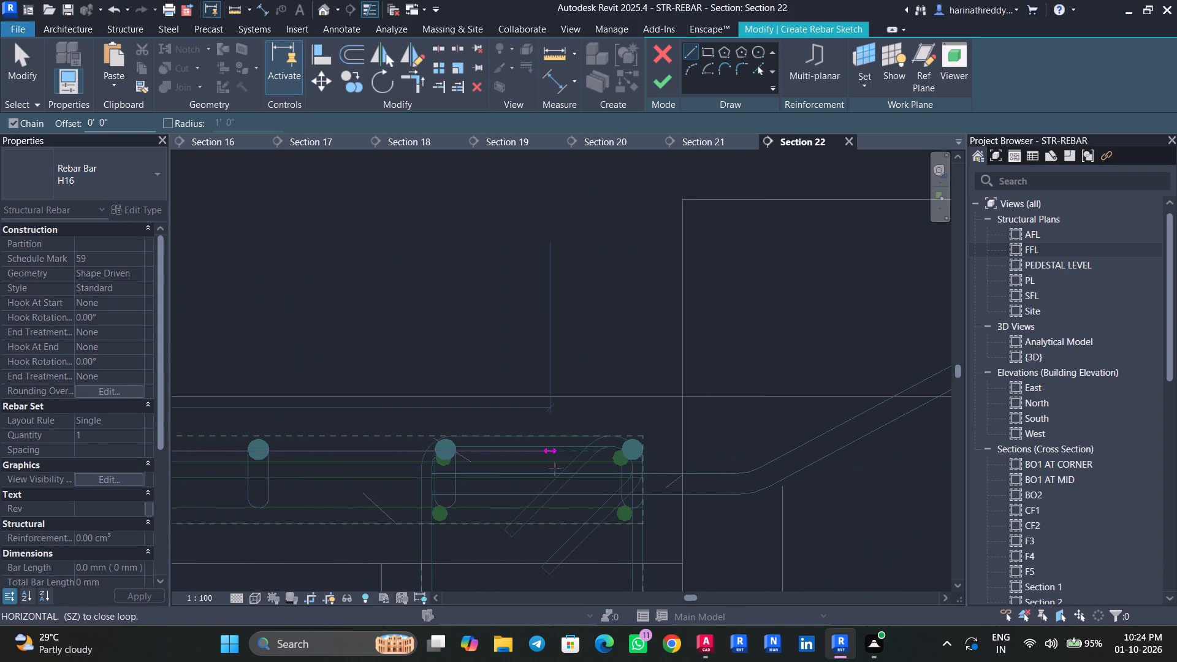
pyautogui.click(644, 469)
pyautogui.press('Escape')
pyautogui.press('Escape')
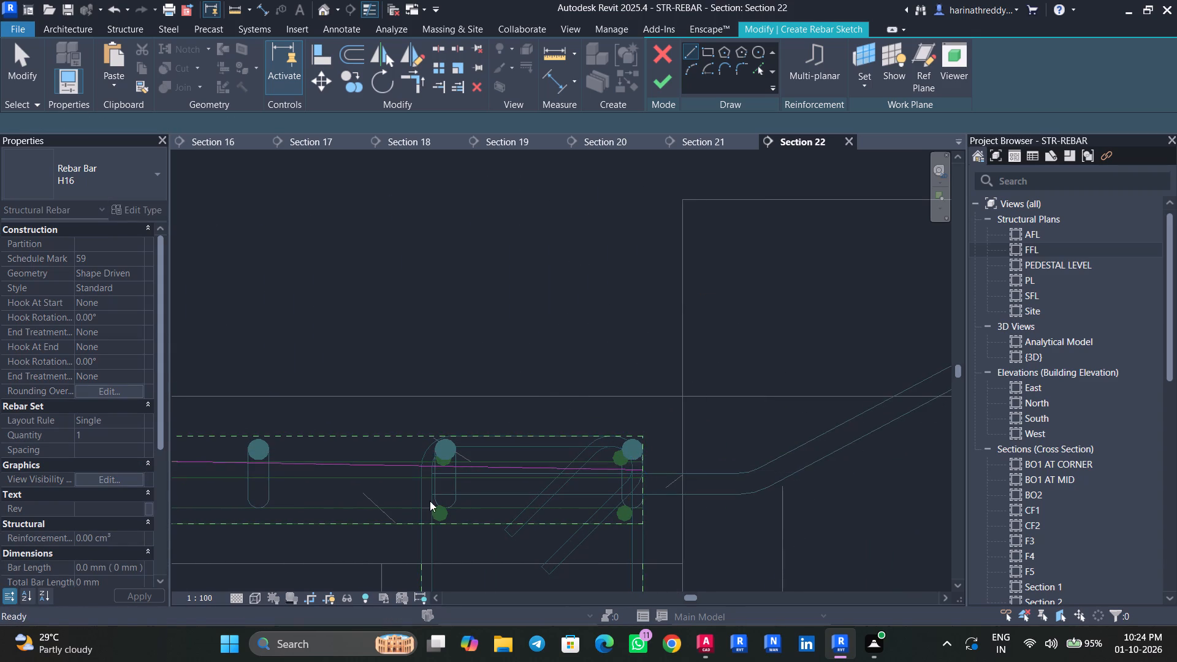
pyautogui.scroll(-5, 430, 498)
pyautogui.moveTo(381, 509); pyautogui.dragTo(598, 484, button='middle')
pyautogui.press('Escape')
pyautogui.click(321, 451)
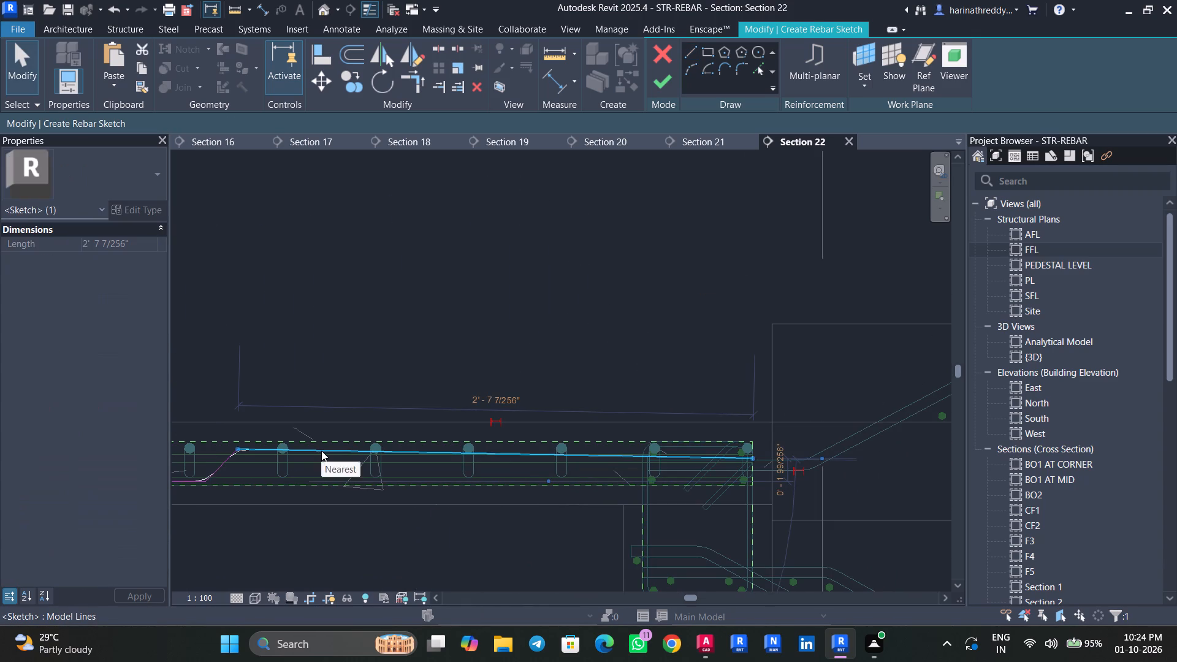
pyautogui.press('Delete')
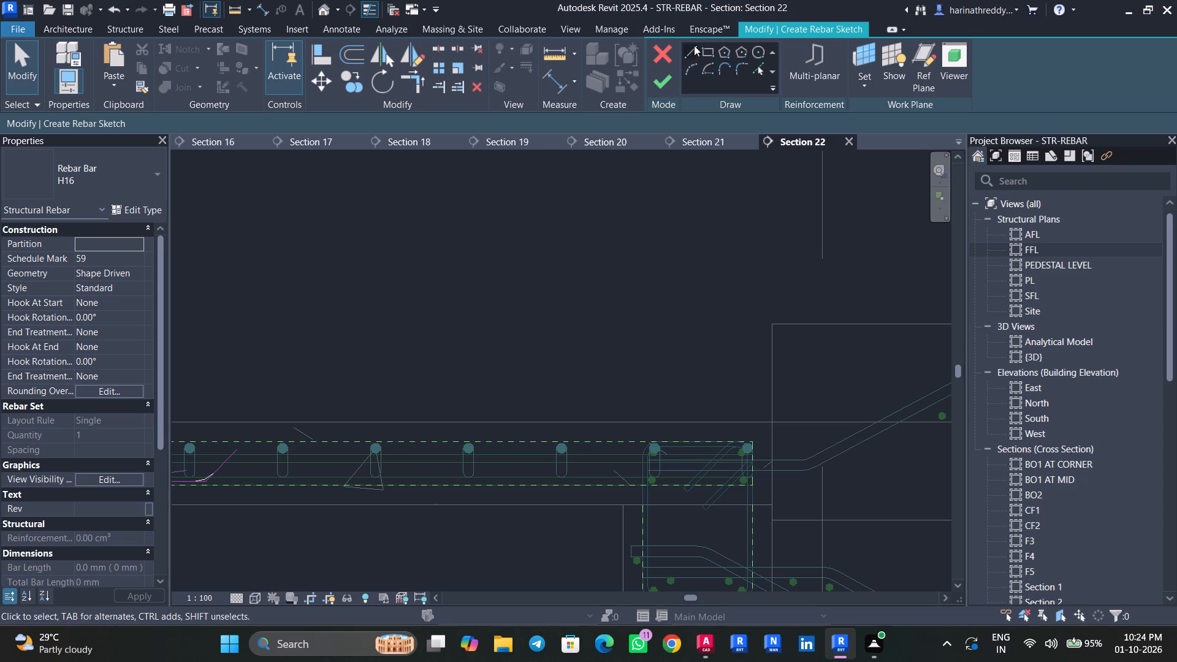
# Sketch the final top segment horizontally, about 2'-7" long, from the upward bend to the staircase-side beam's outer cover line.
pyautogui.click(694, 45)
pyautogui.click(237, 449)
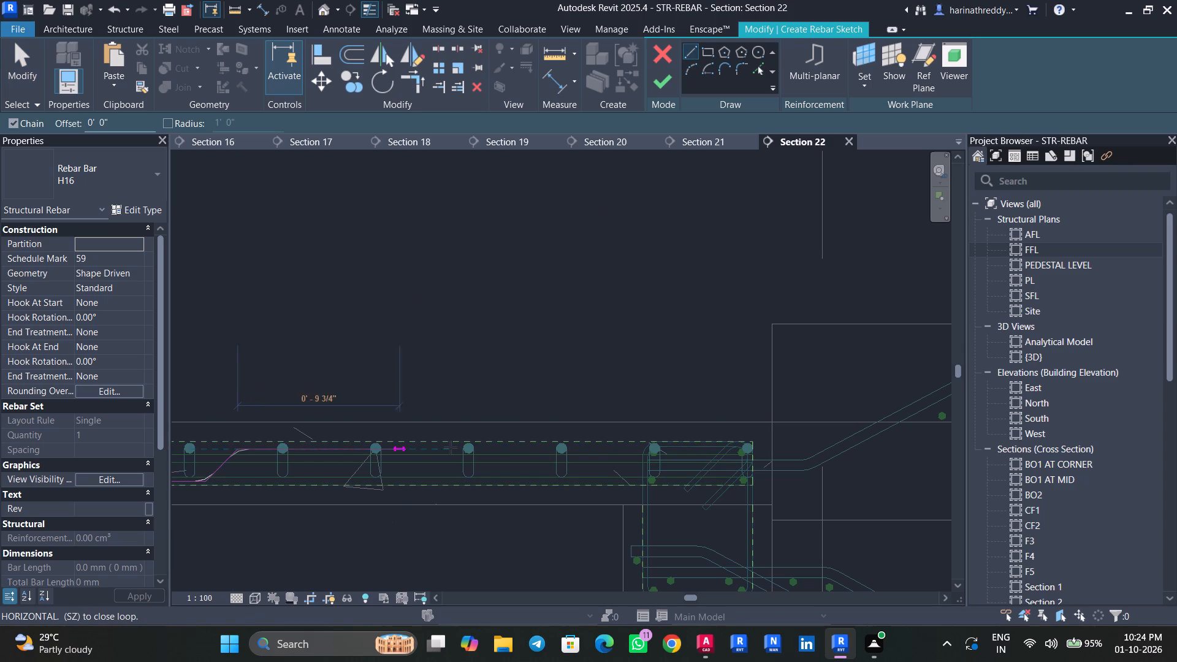
pyautogui.scroll(4, 751, 457)
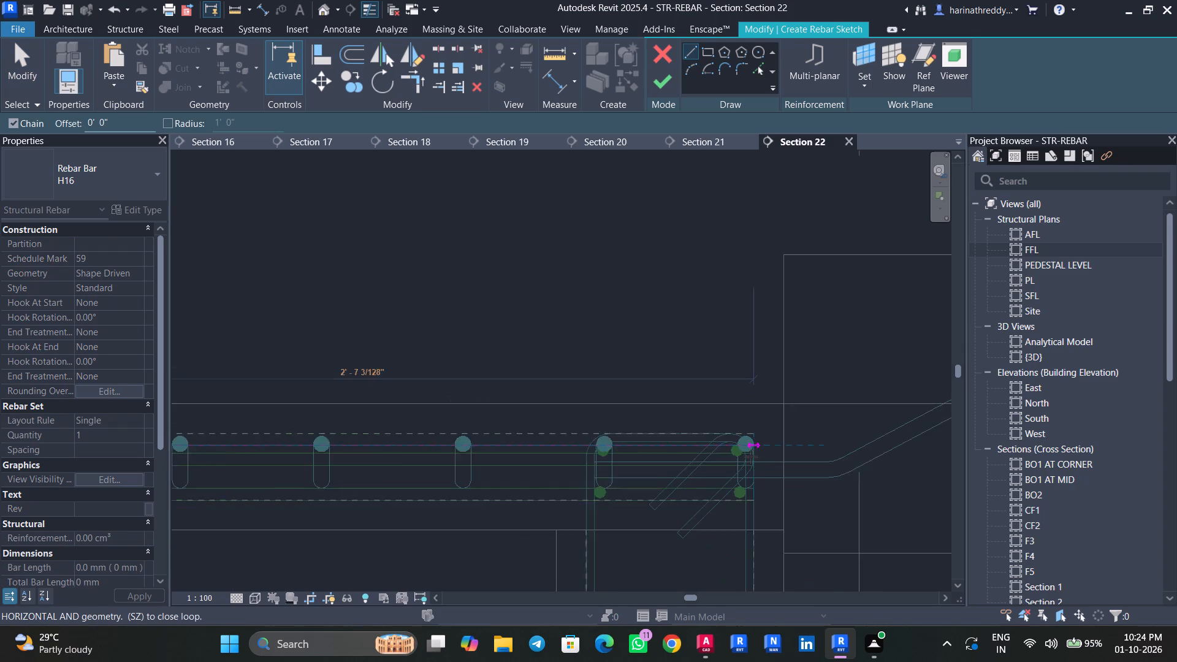
pyautogui.scroll(5, 751, 457)
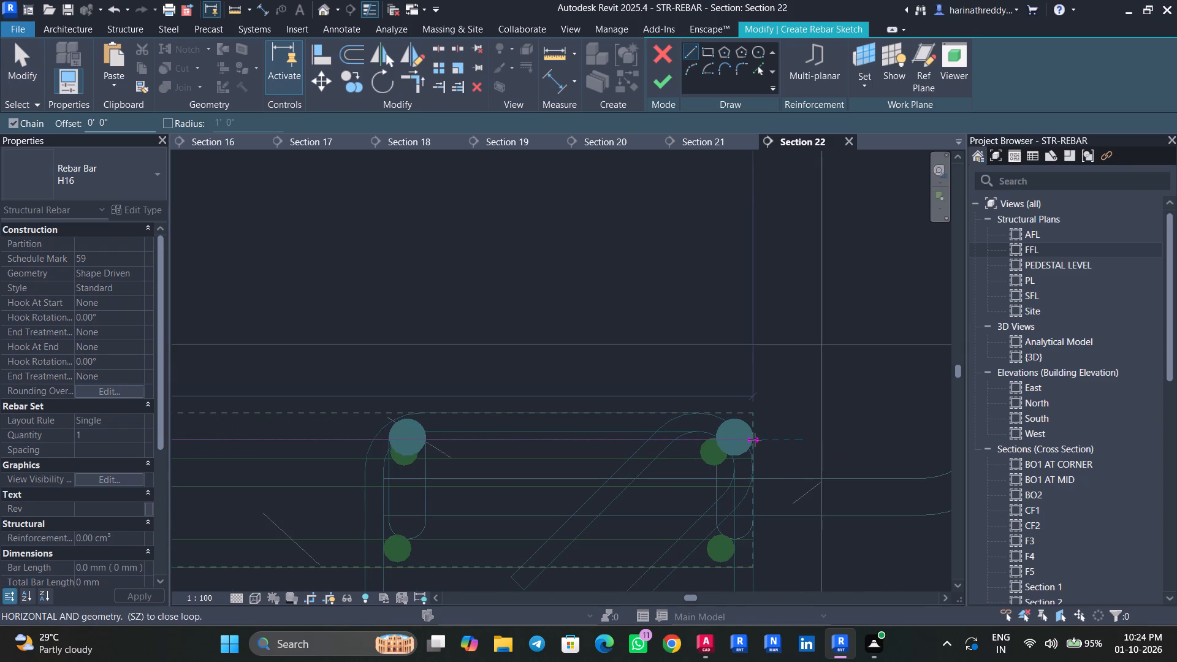
pyautogui.click(755, 439)
pyautogui.press('Escape')
pyautogui.press('Escape')
pyautogui.press('Escape')
# Lower the final top segment slightly so it sits about 1 11/16" above the bottom segment.
pyautogui.scroll(-4, 609, 461)
pyautogui.scroll(1, 609, 457)
pyautogui.scroll(-7, 609, 457)
pyautogui.moveTo(376, 485); pyautogui.dragTo(833, 486, button='middle')
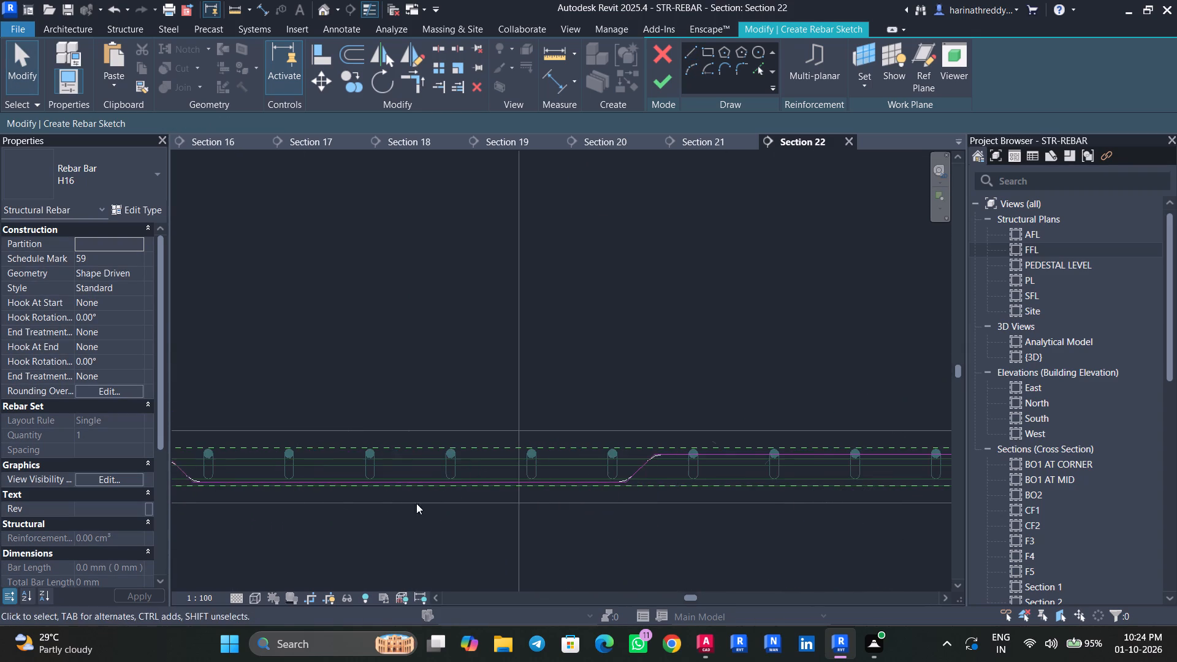
pyautogui.moveTo(356, 512); pyautogui.dragTo(549, 512, button='middle')
pyautogui.moveTo(549, 512); pyautogui.dragTo(320, 519, button='middle')
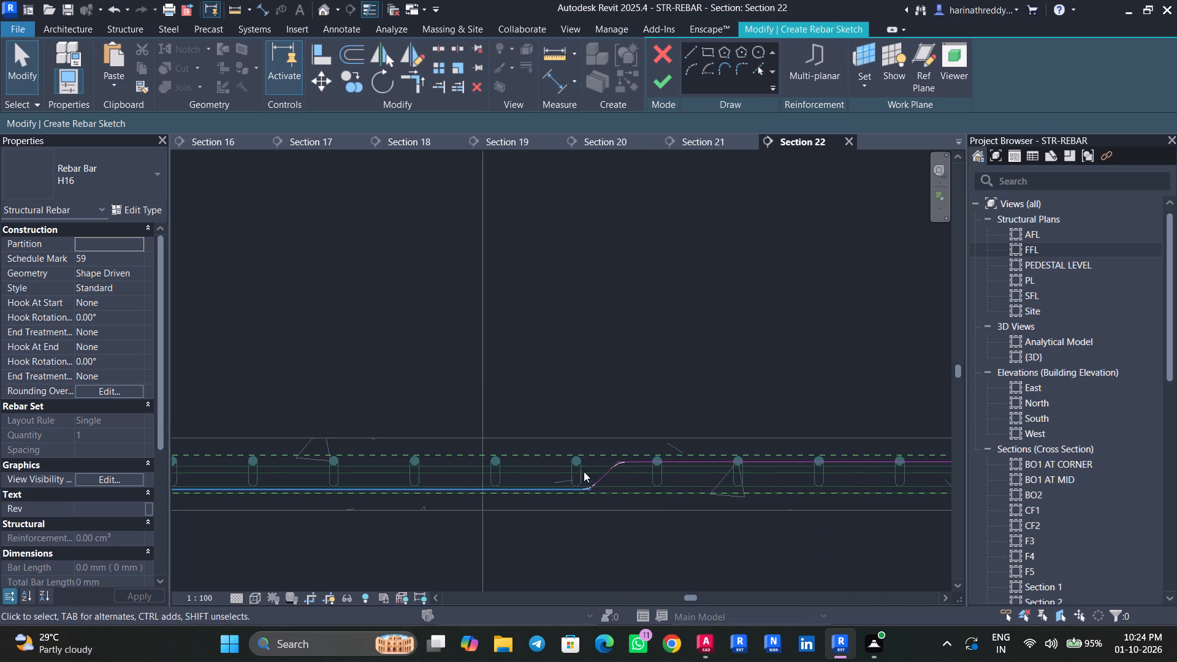
pyautogui.scroll(4, 641, 467)
pyautogui.click(699, 458)
pyautogui.scroll(4, 706, 463)
pyautogui.moveTo(703, 456); pyautogui.dragTo(705, 470)
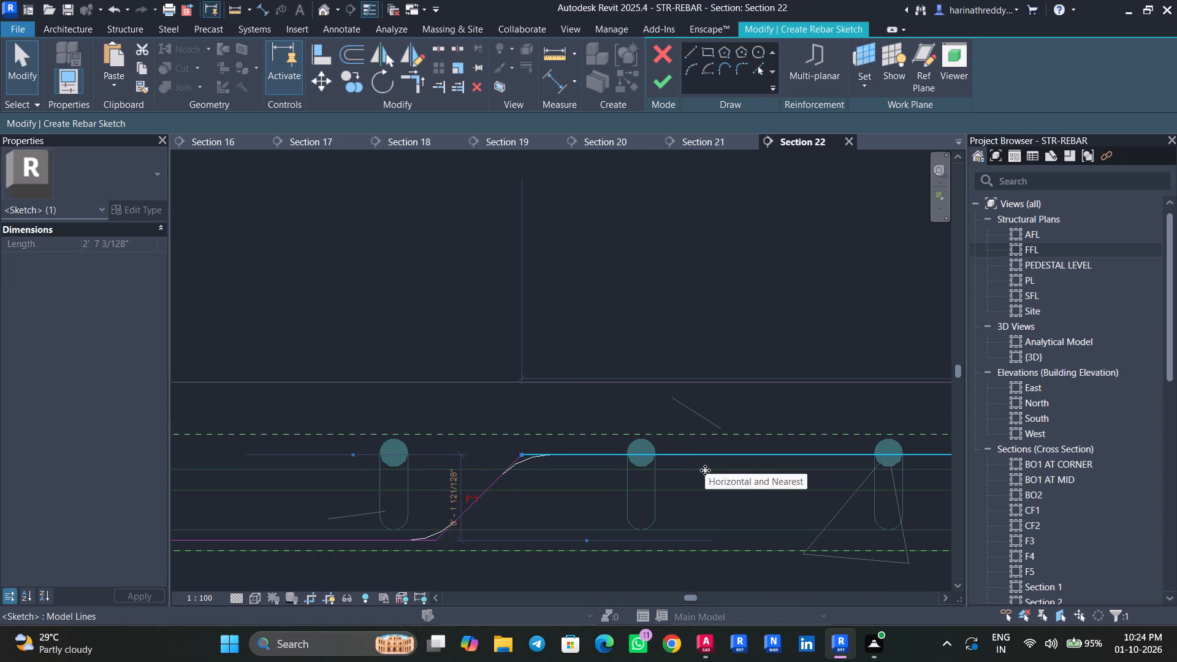
pyautogui.moveTo(705, 470); pyautogui.dragTo(707, 477)
pyautogui.press('Up')
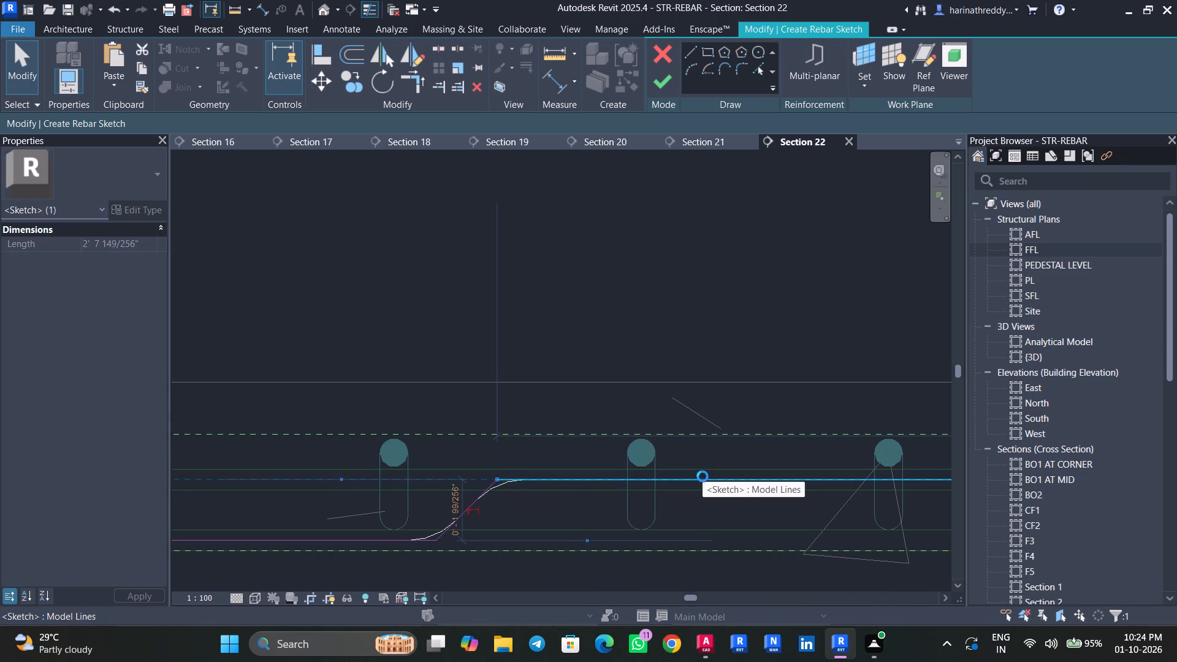
pyautogui.press('Up')
pyautogui.press('Up')
pyautogui.press('Up')
pyautogui.press('Up')
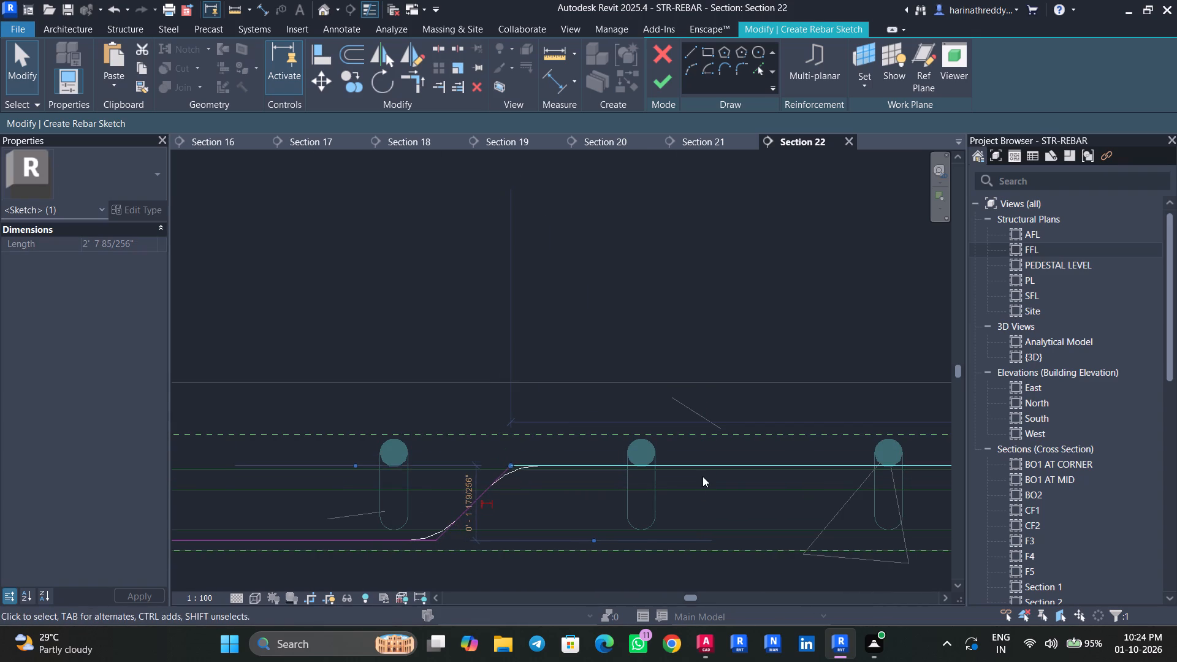
pyautogui.scroll(-3, 703, 476)
pyautogui.moveTo(703, 476); pyautogui.dragTo(527, 467, button='middle')
pyautogui.scroll(-6, 528, 467)
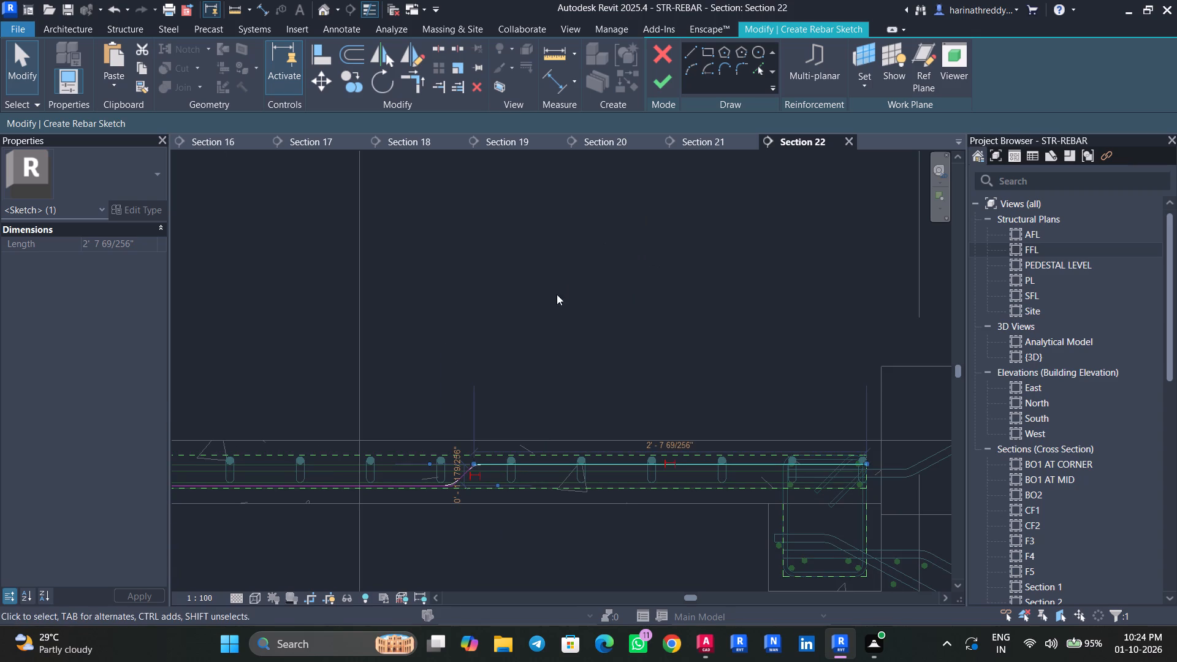
# Finish the cranked H16 bar sketch and lay the bar out at a maximum spacing of 150 mm.
pyautogui.click(664, 86)
pyautogui.press('Escape')
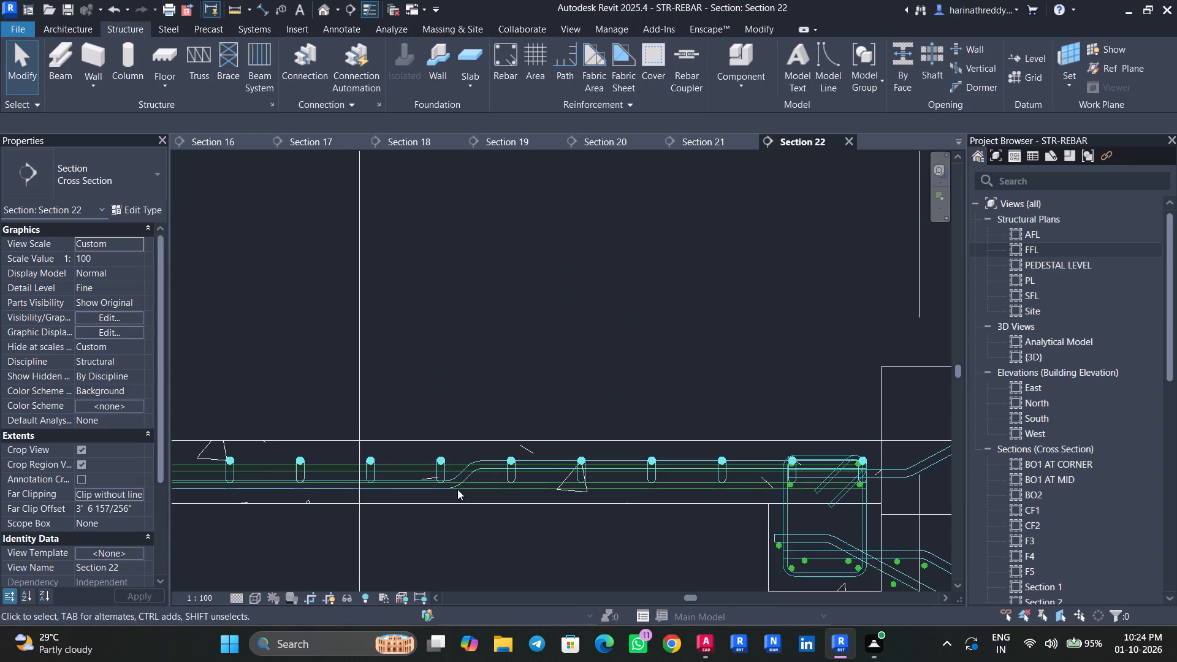
pyautogui.press('Escape')
pyautogui.click(467, 474)
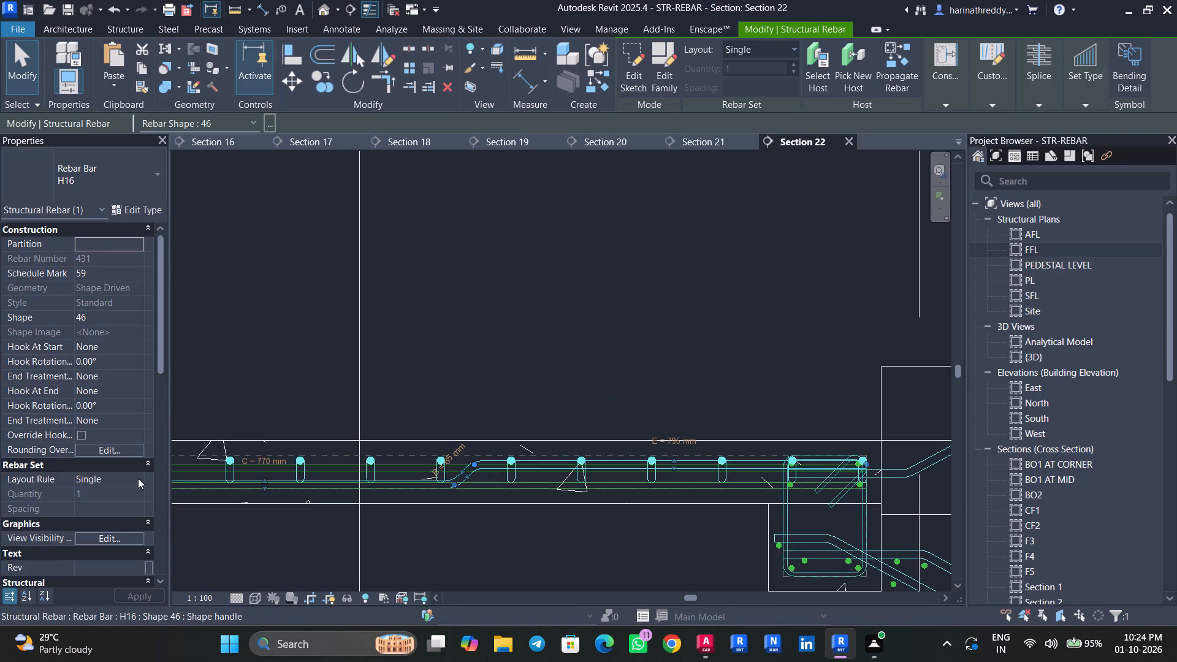
pyautogui.click(136, 476)
pyautogui.click(100, 518)
pyautogui.click(128, 512)
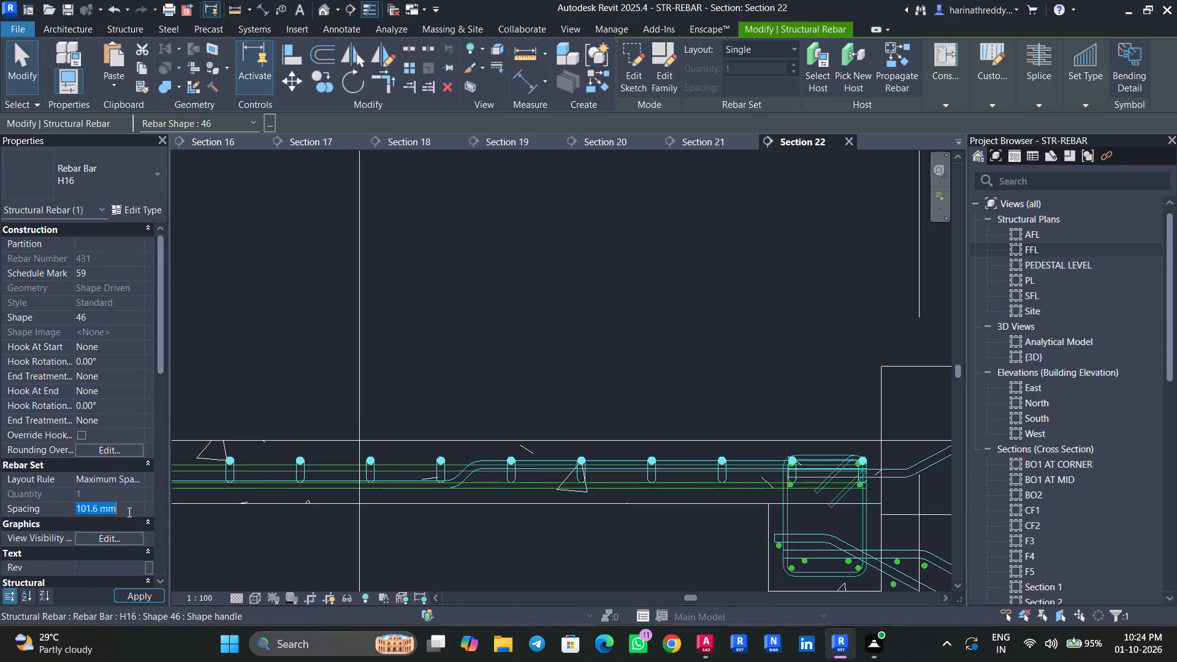
pyautogui.write('150')
pyautogui.press('Return')
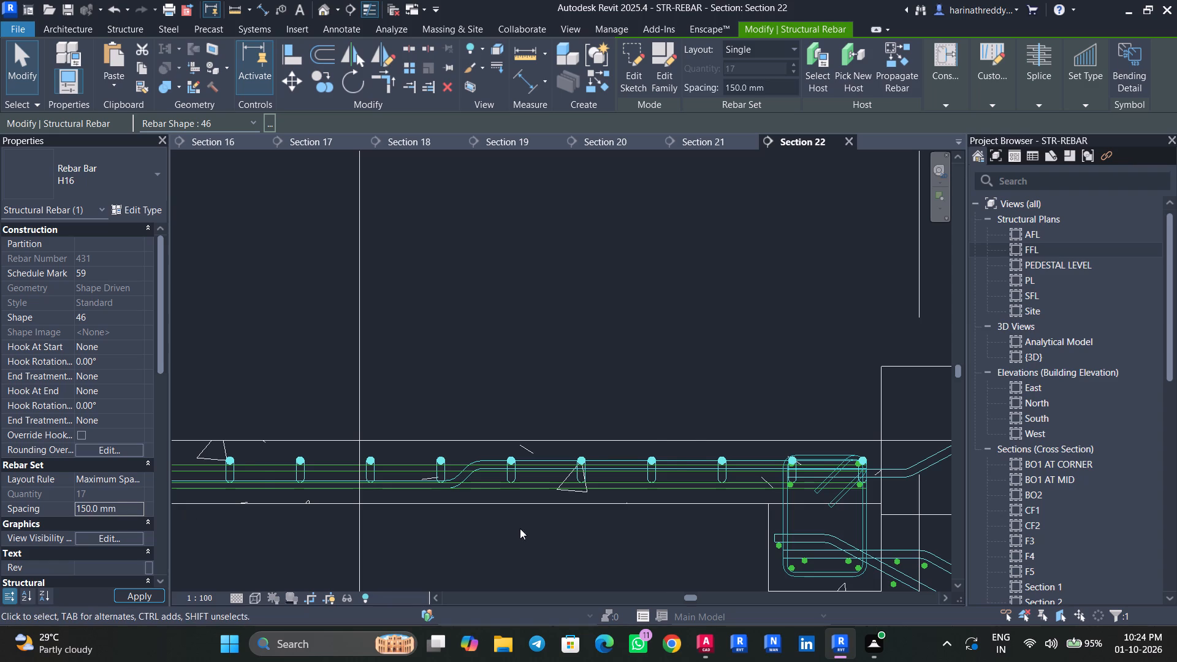
# Set the cranked H16 bar set to show unobscured in the {3D} view.
pyautogui.click(127, 540)
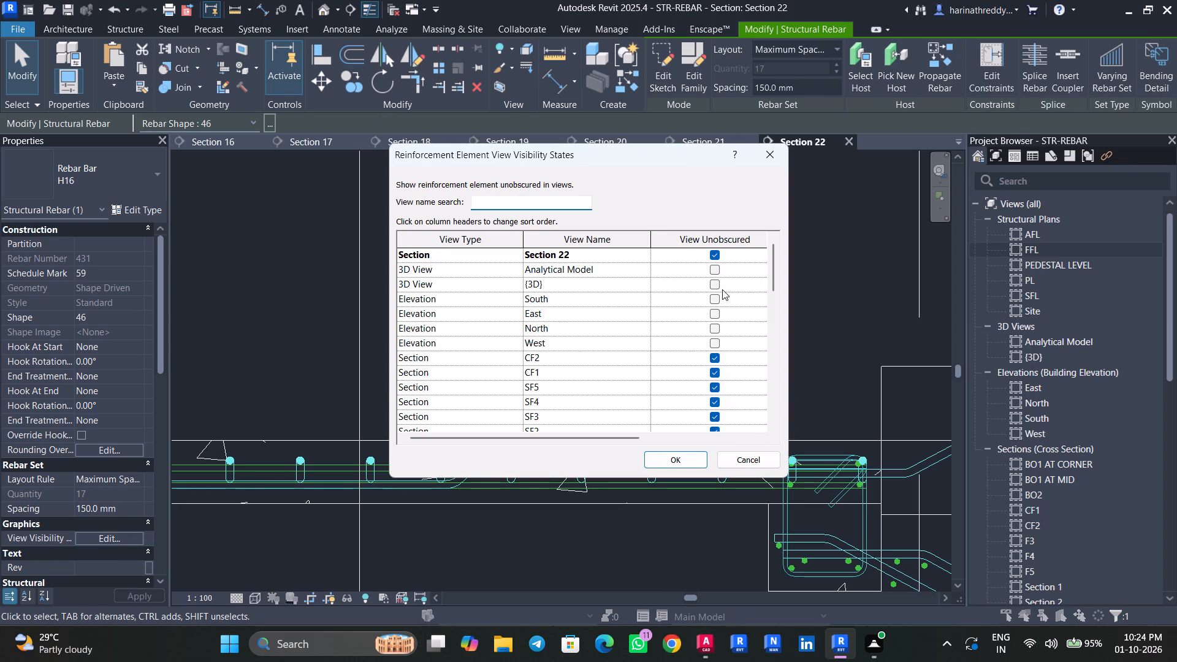
pyautogui.click(717, 286)
pyautogui.click(644, 284)
pyautogui.click(658, 463)
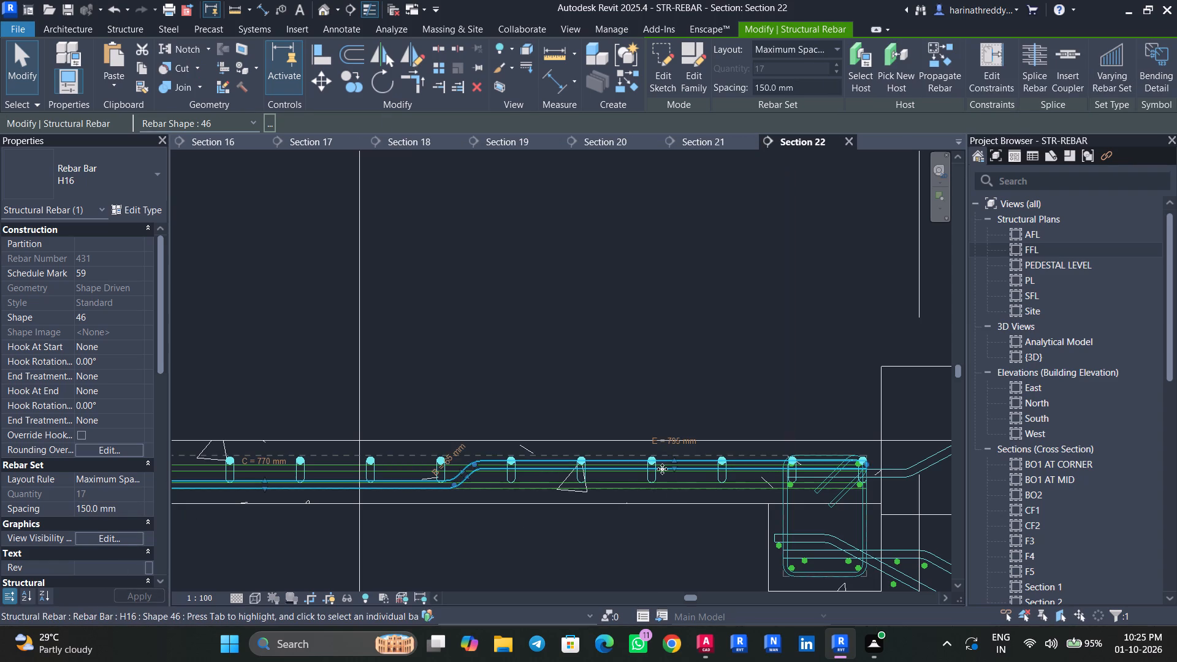
pyautogui.press('Escape')
pyautogui.press('Escape')
# Place straight H12 bar sets, shape 00, at 150 mm maximum spacing along the bottom and top of the 5" FLOOR.
pyautogui.click(619, 504)
pyautogui.scroll(-7, 619, 506)
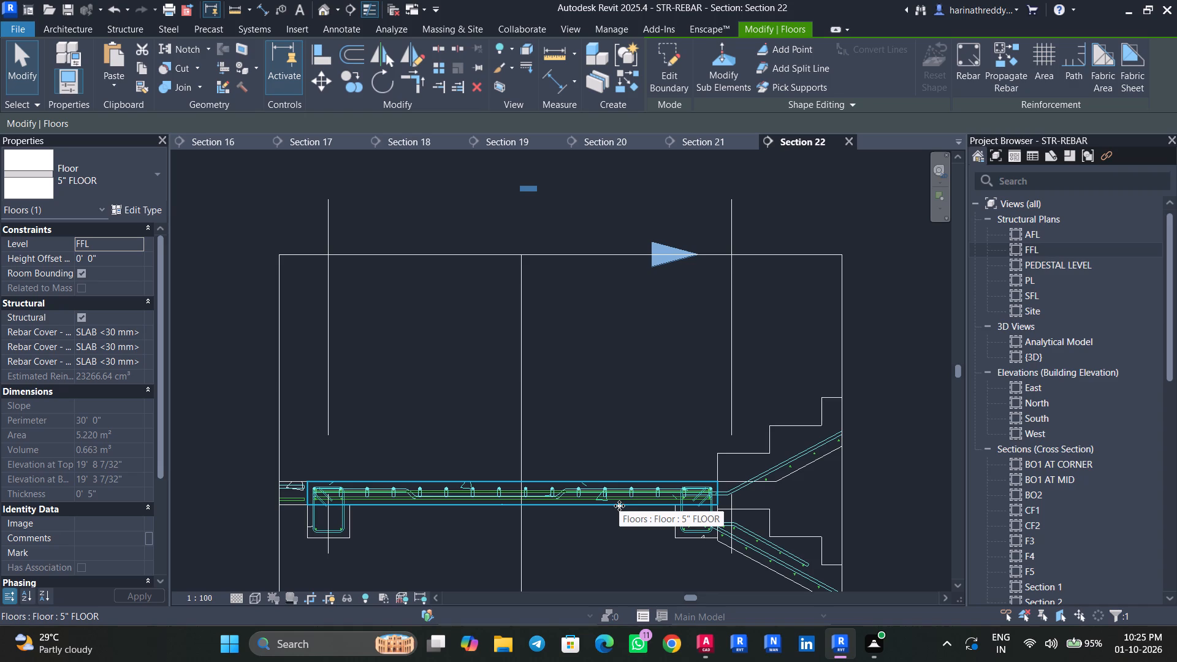
pyautogui.click(964, 85)
pyautogui.scroll(14, 845, 229)
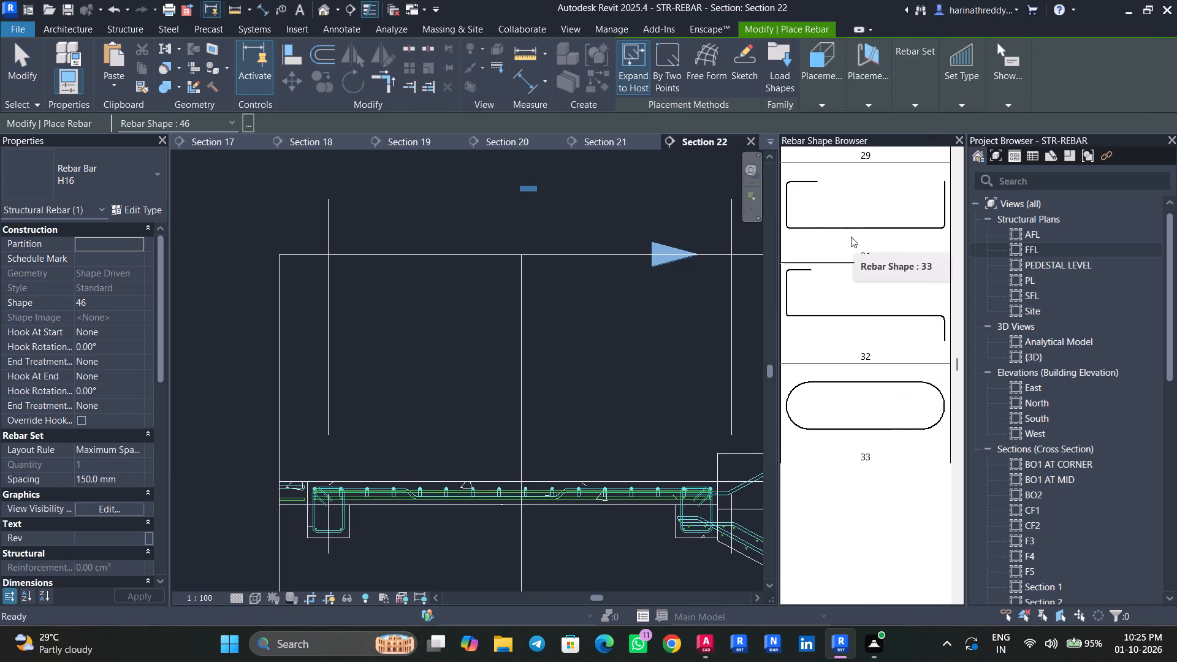
pyautogui.scroll(9, 851, 237)
pyautogui.scroll(-1, 851, 237)
pyautogui.scroll(17, 851, 237)
pyautogui.scroll(-1, 851, 237)
pyautogui.scroll(14, 851, 237)
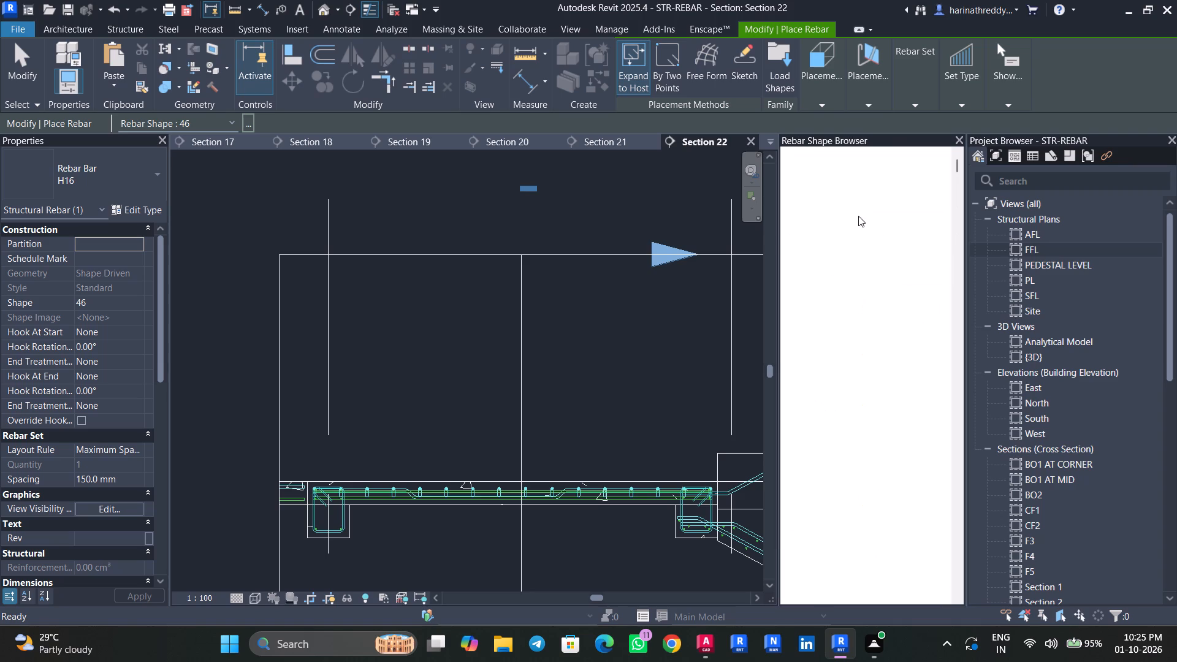
pyautogui.click(858, 216)
pyautogui.click(91, 176)
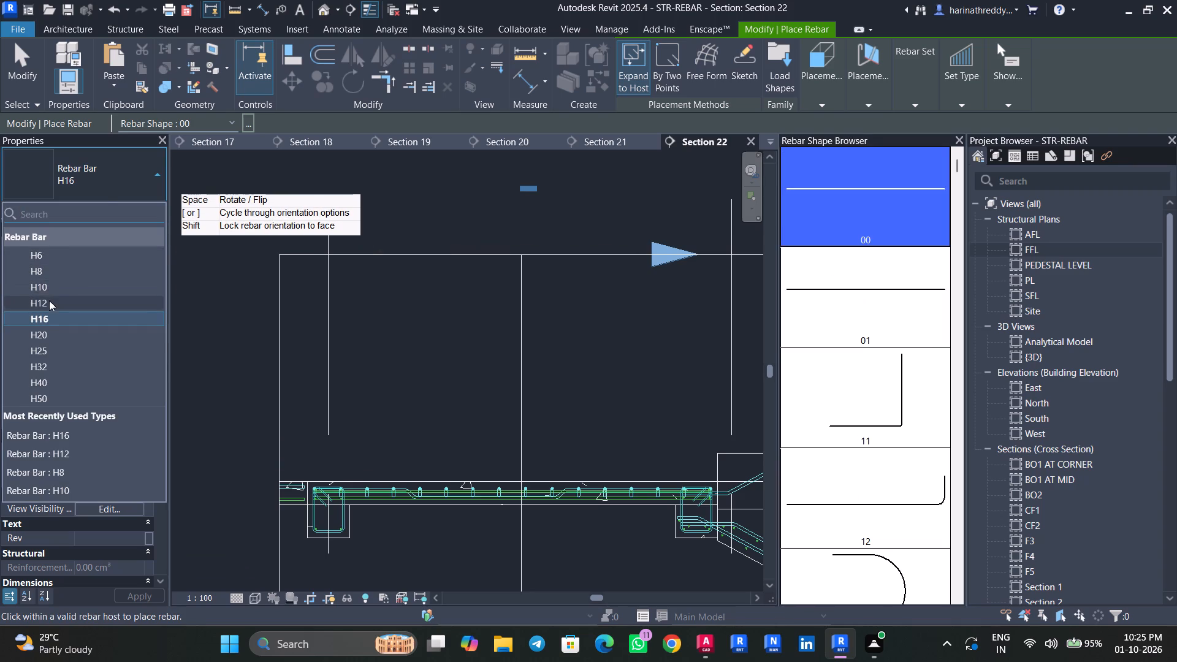
pyautogui.click(49, 300)
pyautogui.scroll(7, 450, 497)
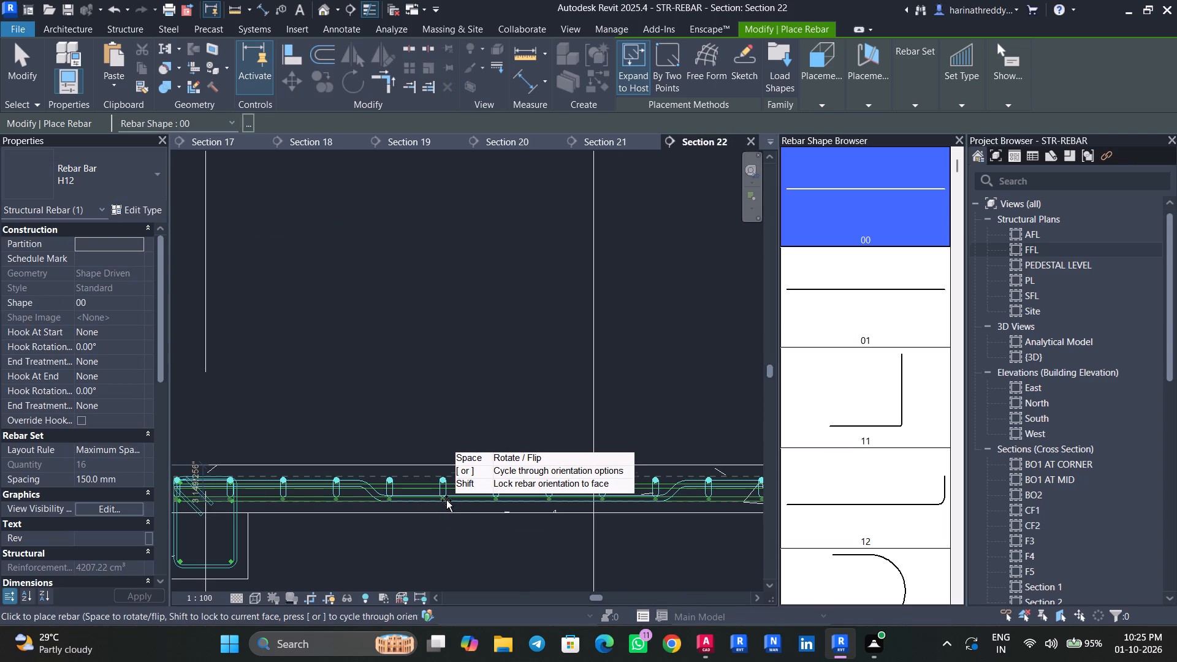
pyautogui.scroll(1, 446, 500)
pyautogui.click(446, 500)
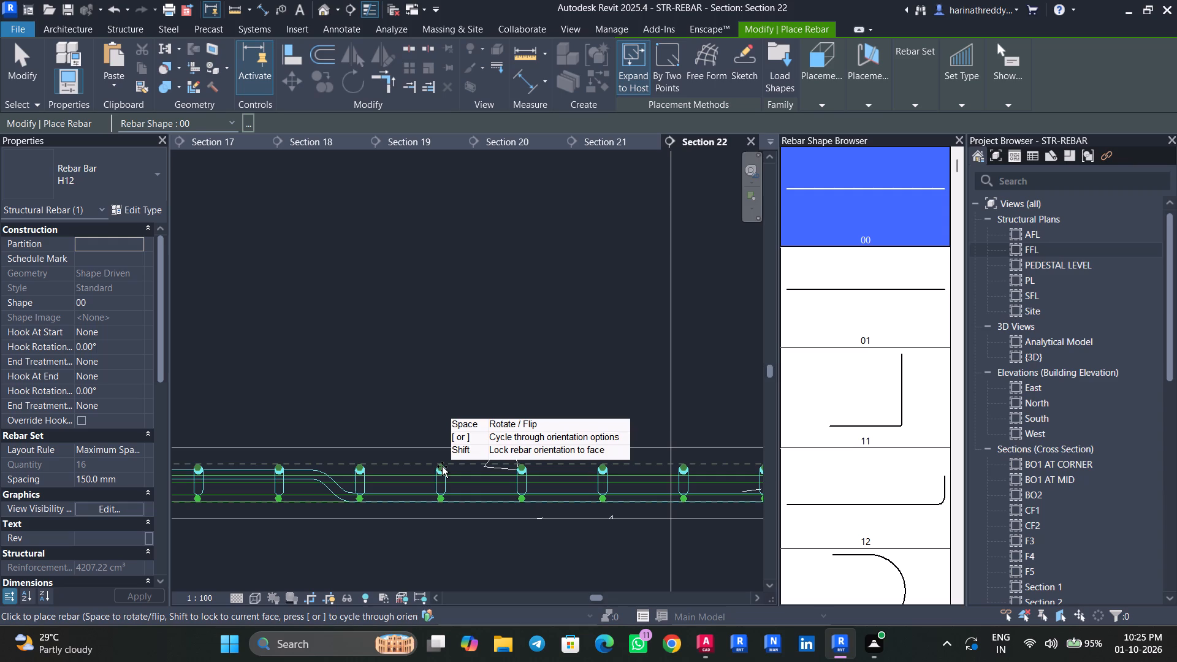
pyautogui.click(442, 466)
pyautogui.press('Escape')
pyautogui.press('Escape')
pyautogui.press('Escape')
# Raise the low middle segment of the cranked H16 bar so it sits on top of the bottom H12 bars.
pyautogui.click(494, 493)
pyautogui.scroll(5, 505, 500)
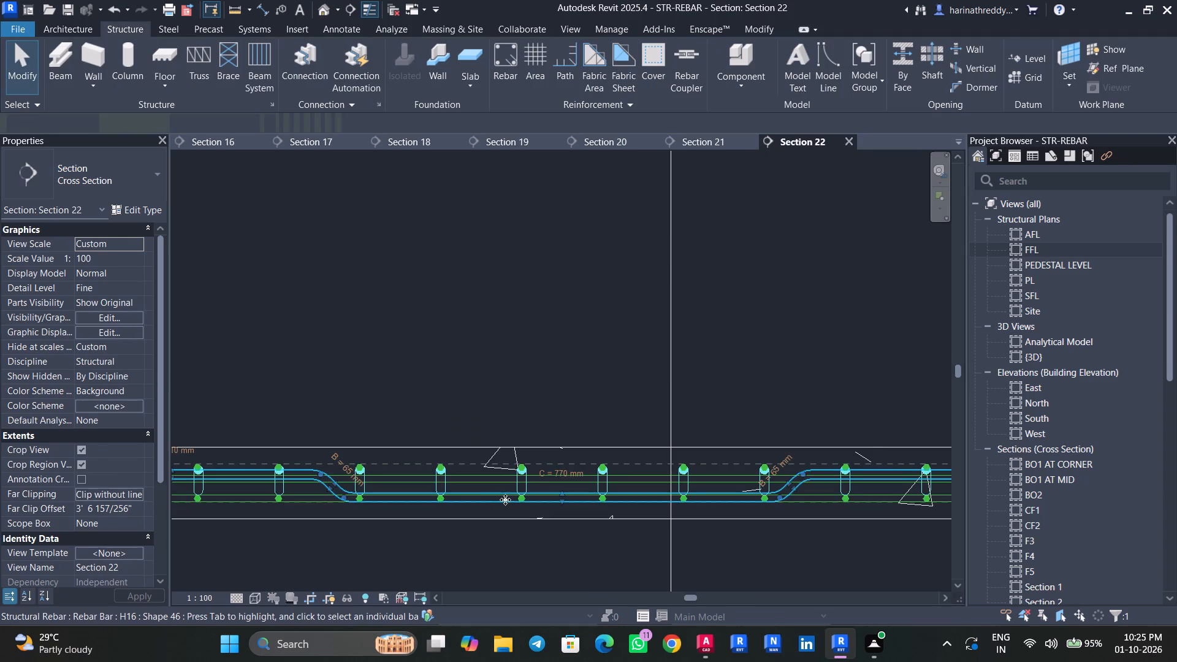
pyautogui.moveTo(623, 492); pyautogui.dragTo(623, 481)
pyautogui.press('Escape')
pyautogui.press('Escape')
# Select all H12 bar instances and set them to show unobscured in the {3D} view.
pyautogui.click(533, 497)
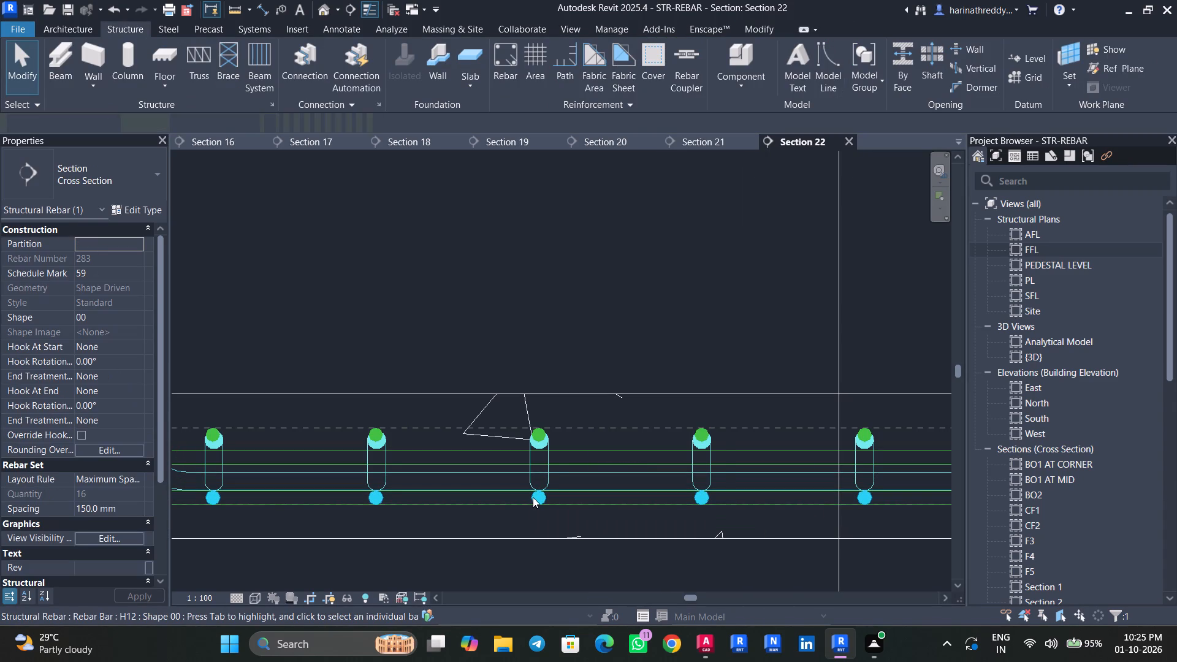
pyautogui.write('SA')
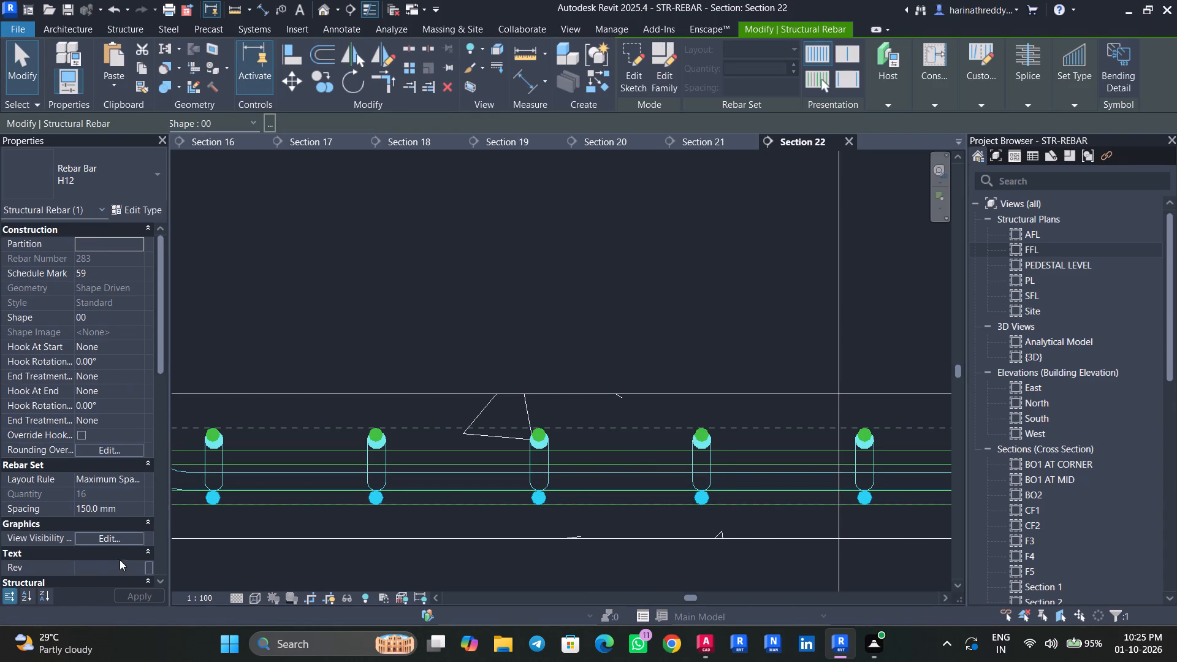
pyautogui.click(123, 539)
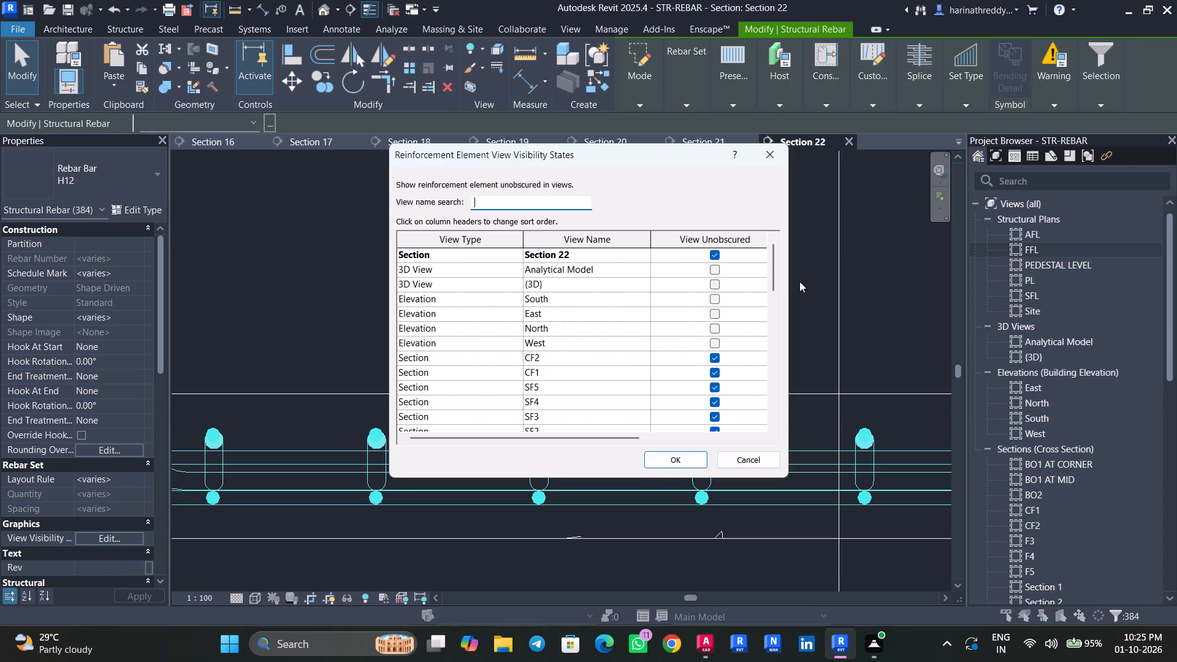
pyautogui.click(712, 283)
pyautogui.click(648, 283)
pyautogui.click(687, 460)
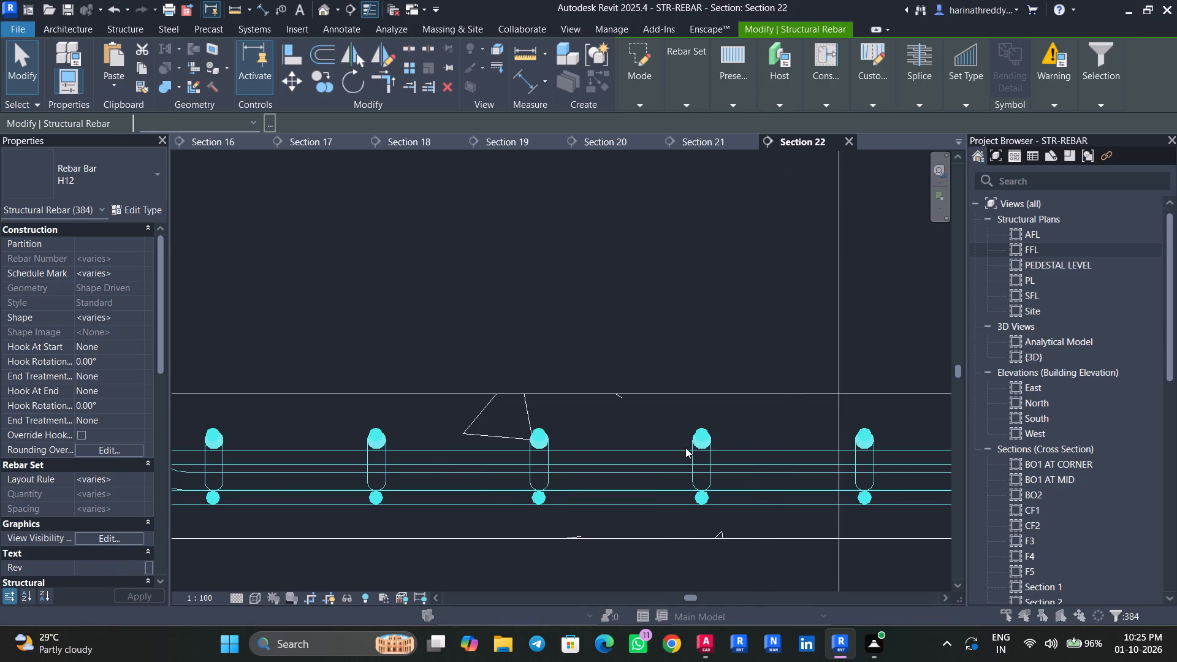
# Open the {3D} view and examine the reinforcement of the 5" FLOOR panel beside the staircase from several angles.
pyautogui.click(319, 11)
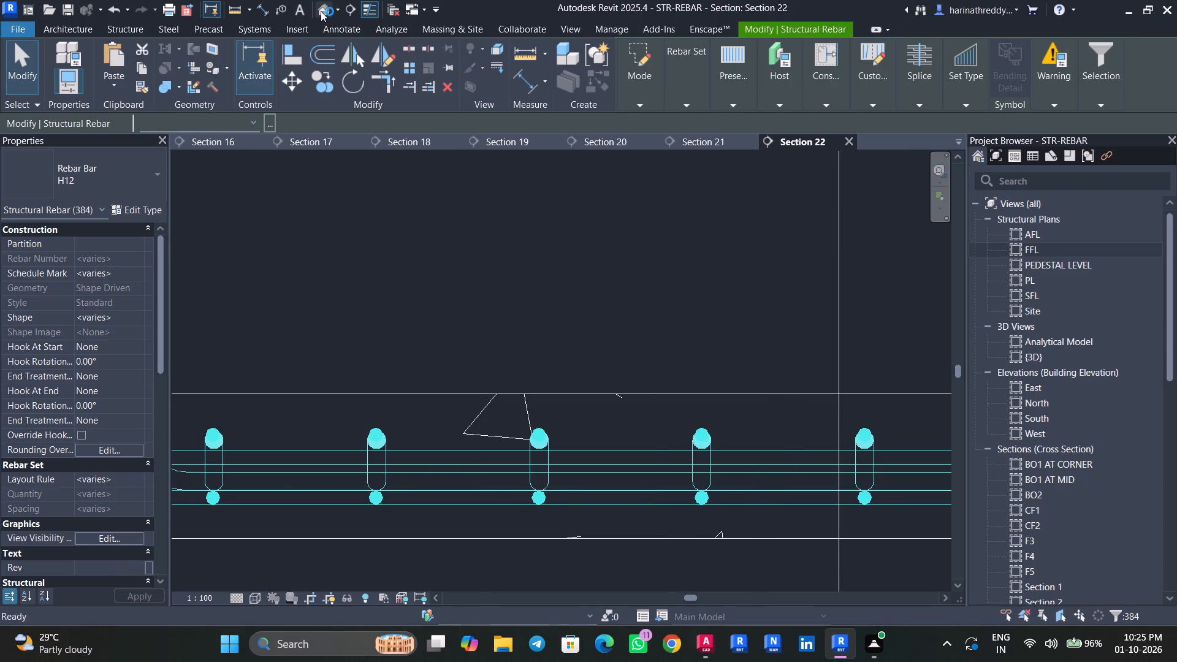
pyautogui.scroll(6, 544, 407)
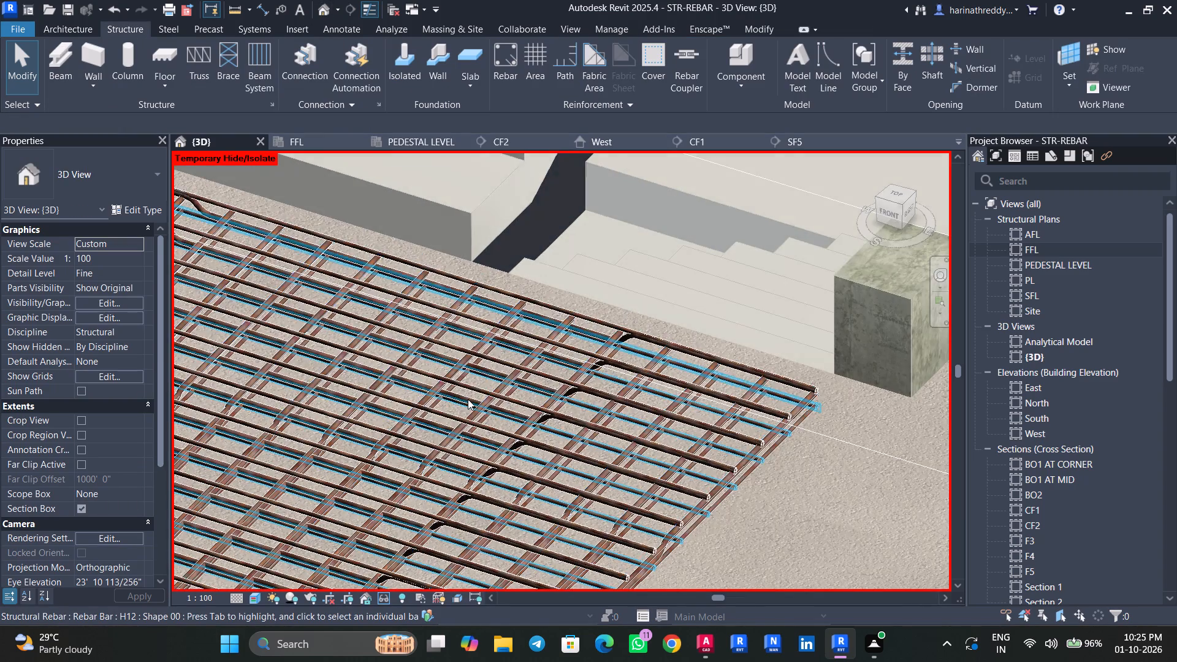
pyautogui.moveTo(411, 397); pyautogui.dragTo(604, 245, button='middle')
pyautogui.press('Escape')
pyautogui.scroll(-2, 560, 277)
pyautogui.scroll(-4, 551, 331)
pyautogui.scroll(1, 551, 331)
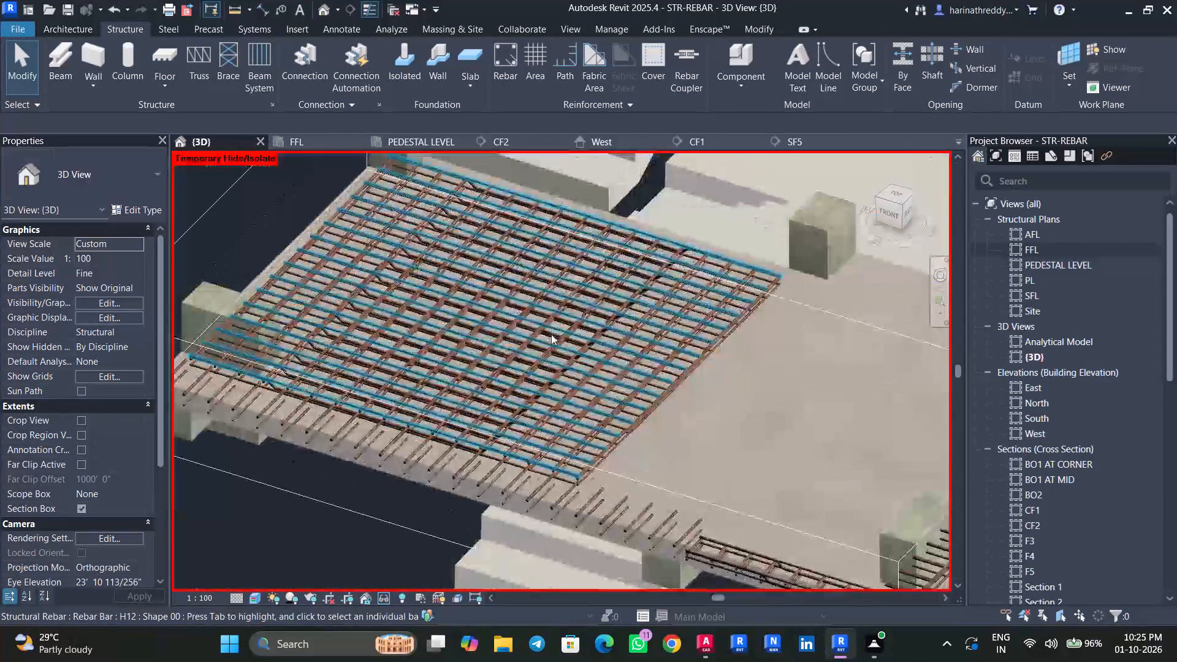
pyautogui.keyDown('shift'); pyautogui.moveTo(577, 367); pyautogui.dragTo(677, 329, button='middle'); pyautogui.keyUp('shift')
pyautogui.scroll(6, 401, 389)
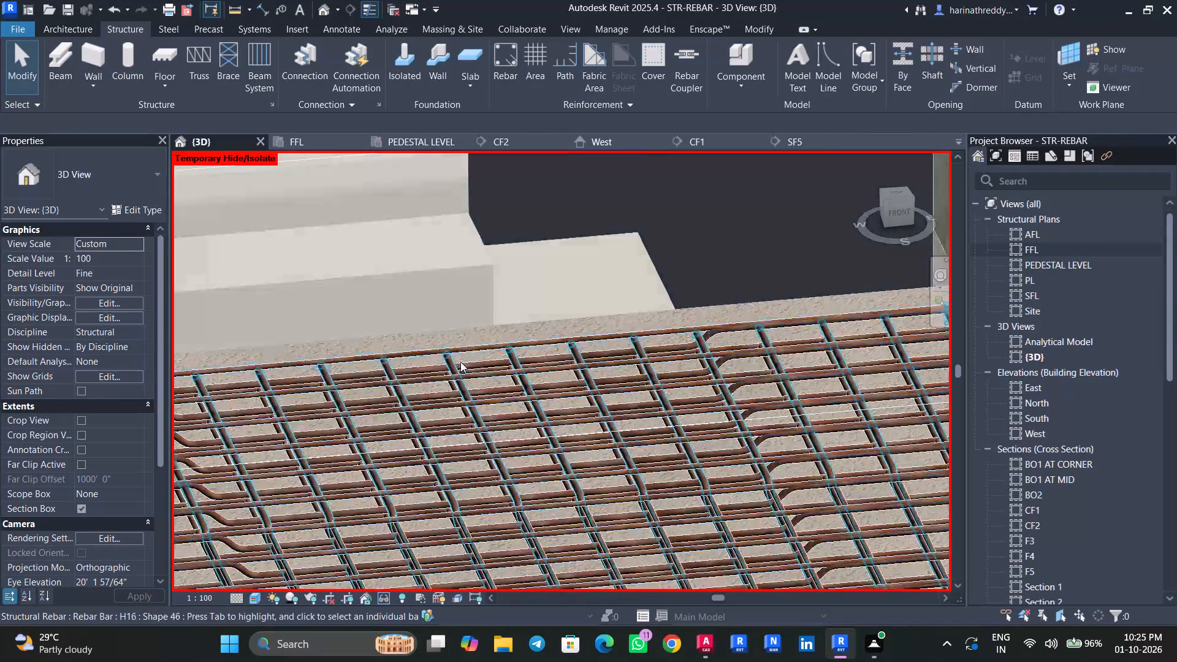
pyautogui.scroll(-11, 452, 363)
pyautogui.keyDown('shift'); pyautogui.moveTo(633, 498); pyautogui.dragTo(590, 462, button='middle'); pyautogui.keyUp('shift')
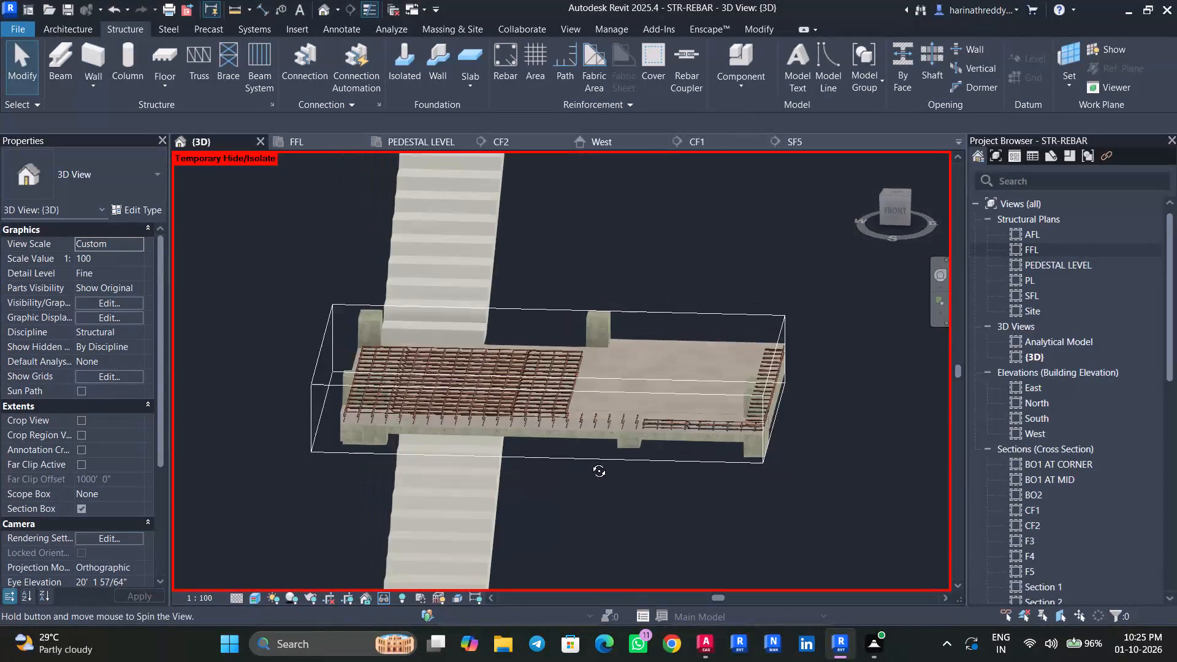
pyautogui.keyDown('shift'); pyautogui.moveTo(590, 462); pyautogui.dragTo(530, 587, button='middle'); pyautogui.keyUp('shift')
pyautogui.keyDown('shift'); pyautogui.moveTo(417, 404); pyautogui.dragTo(399, 483, button='middle'); pyautogui.keyUp('shift')
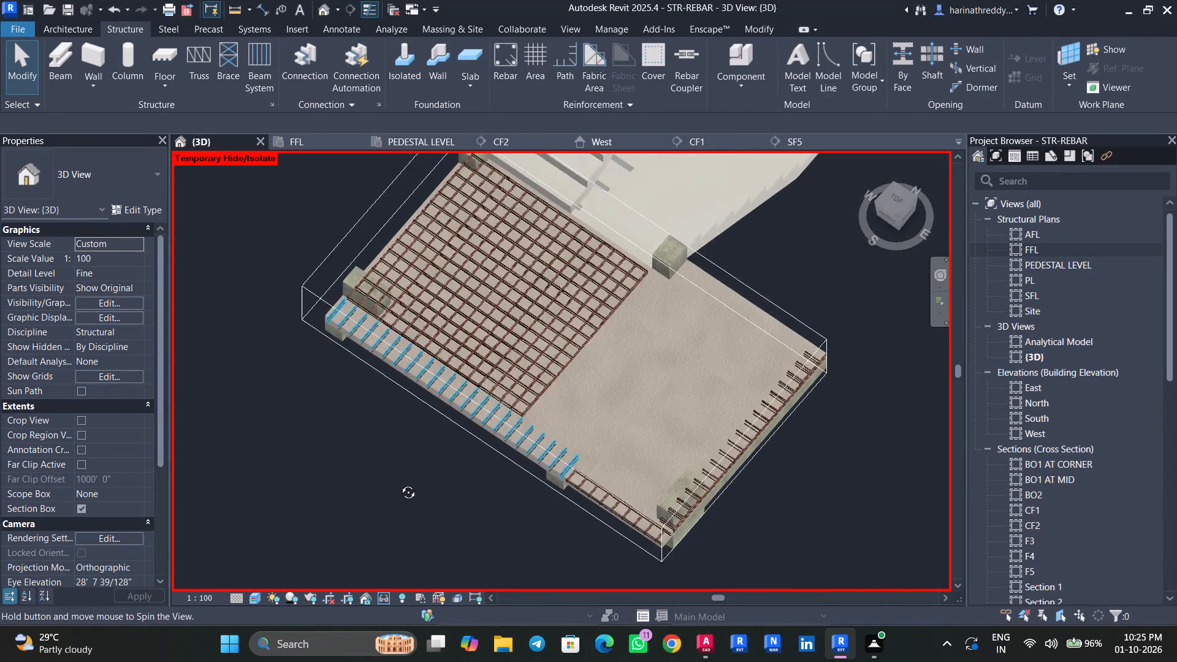
pyautogui.keyDown('shift'); pyautogui.moveTo(399, 483); pyautogui.dragTo(445, 493, button='middle'); pyautogui.keyUp('shift')
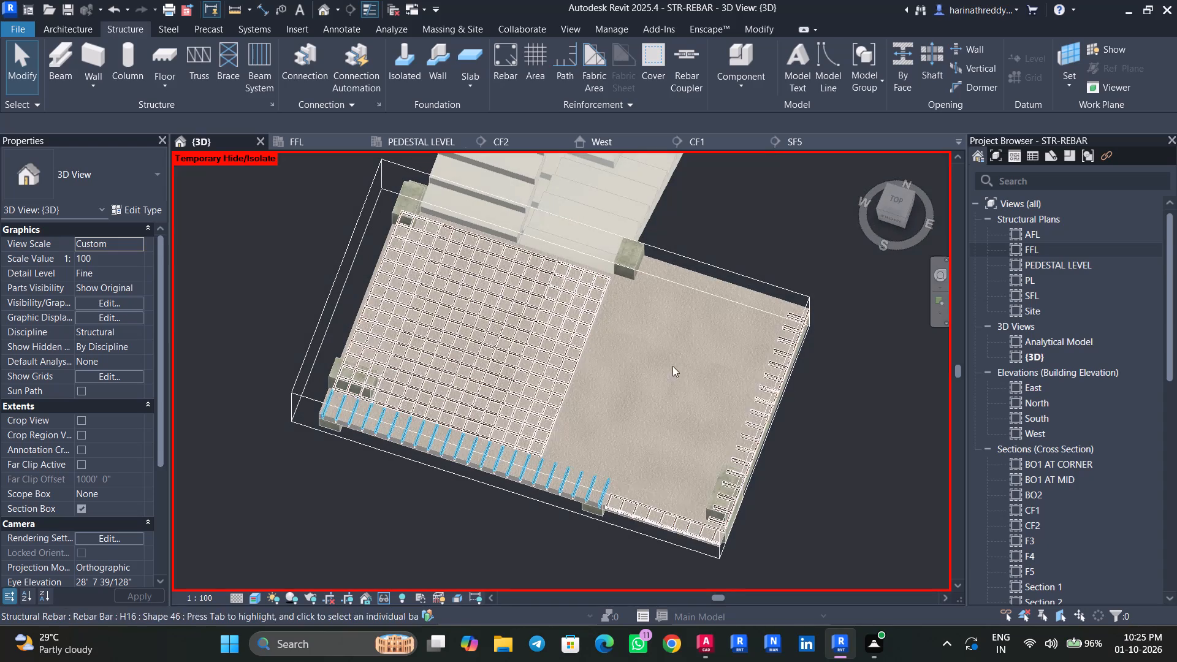
pyautogui.press('Escape')
# Propagate the reinforcement from the reinforced 5" FLOOR panel to the adjacent panel on its east side, aligned by host.
pyautogui.scroll(4, 585, 254)
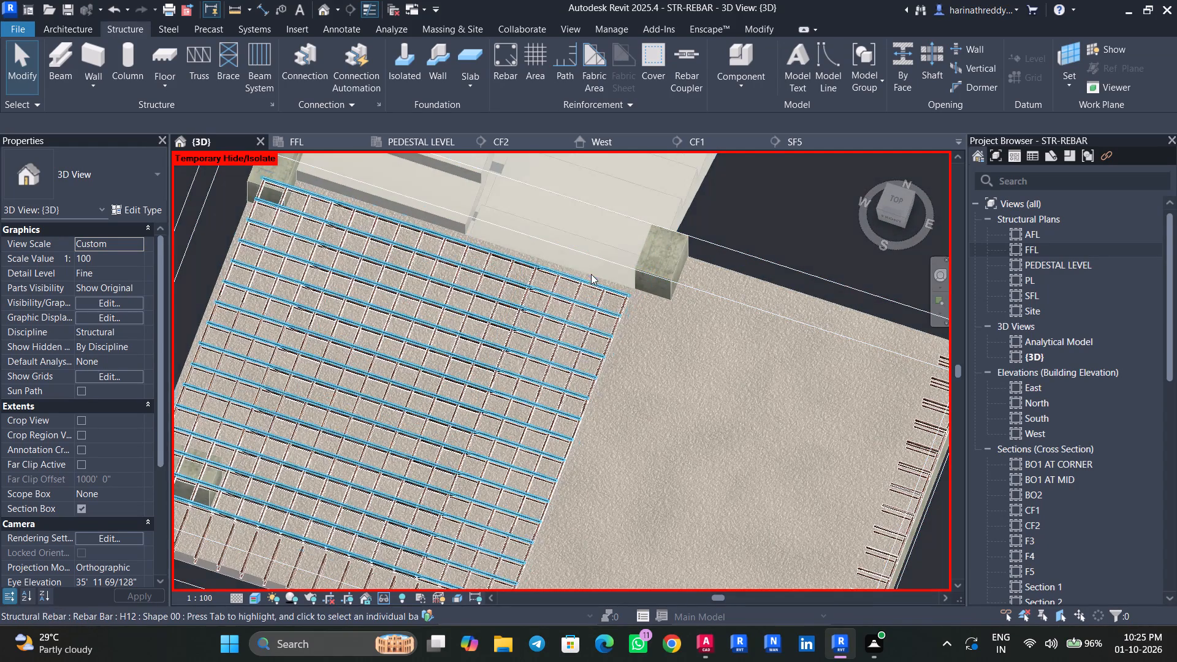
pyautogui.click(592, 273)
pyautogui.scroll(-2, 592, 273)
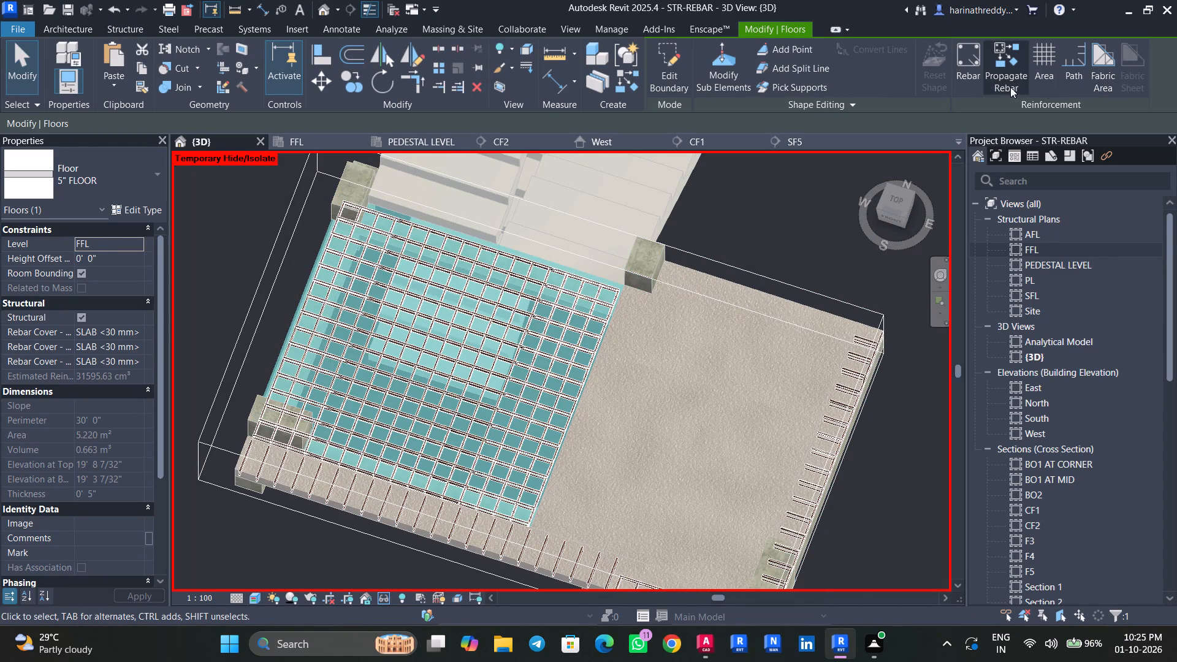
pyautogui.click(1009, 85)
pyautogui.click(688, 314)
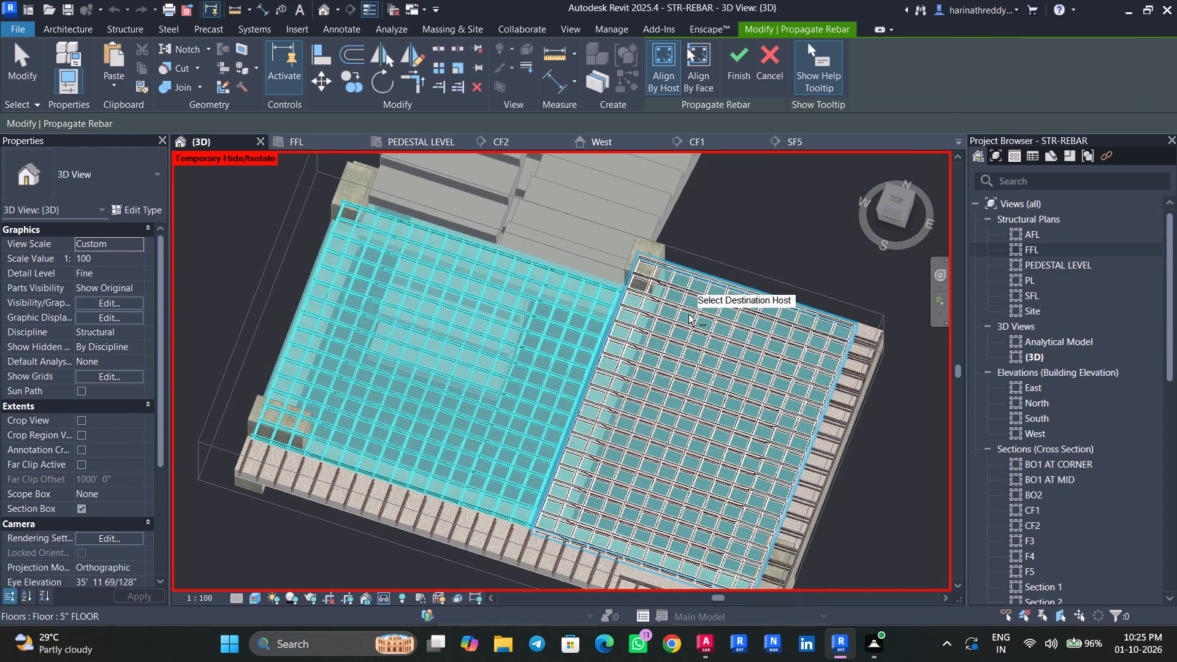
pyautogui.click(740, 71)
pyautogui.press('Escape')
pyautogui.press('Escape')
# Extend the east face of the 3D view's section box outward to include the neighbouring floor panels.
pyautogui.scroll(-7, 791, 231)
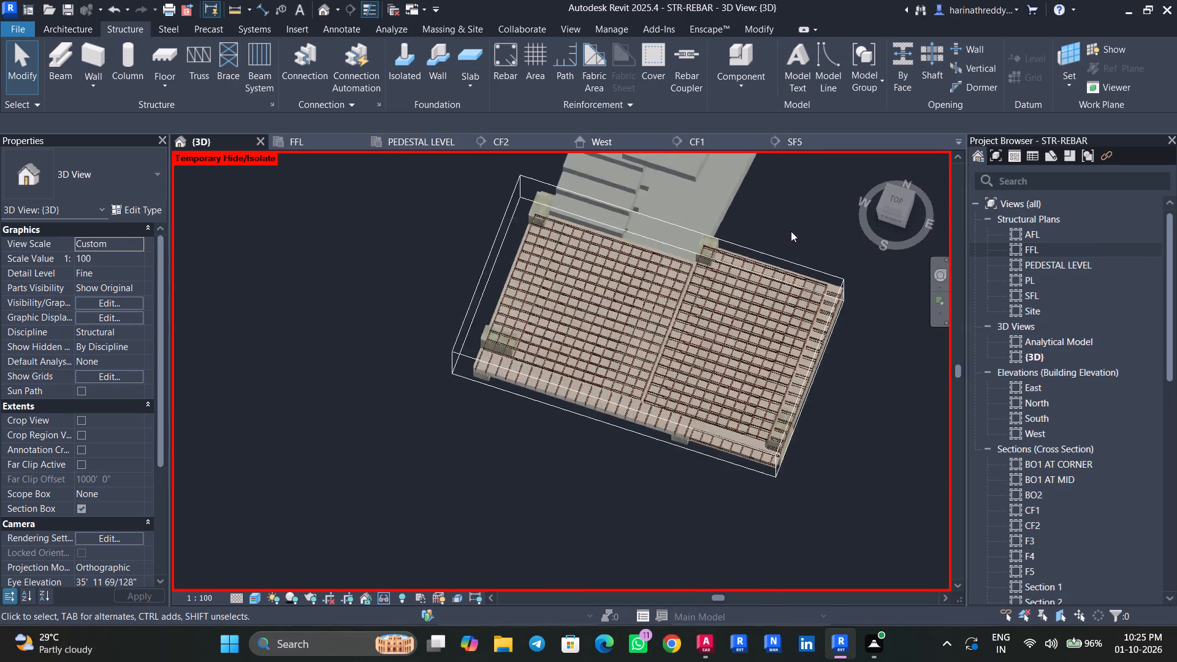
pyautogui.scroll(-2, 791, 231)
pyautogui.keyDown('shift'); pyautogui.moveTo(716, 440); pyautogui.dragTo(758, 433, button='middle'); pyautogui.keyUp('shift')
pyautogui.moveTo(759, 424); pyautogui.dragTo(554, 484, button='middle')
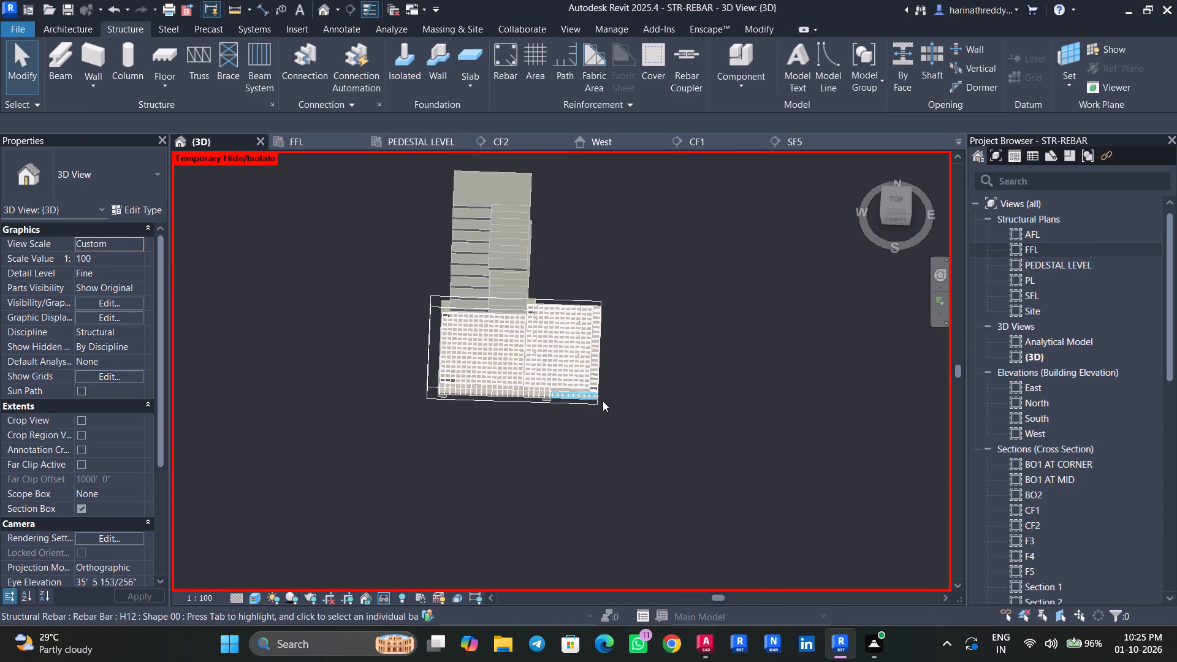
pyautogui.scroll(4, 591, 406)
pyautogui.click(568, 407)
pyautogui.scroll(-4, 568, 408)
pyautogui.moveTo(595, 349); pyautogui.dragTo(812, 365)
pyautogui.scroll(9, 691, 367)
pyautogui.scroll(-4, 862, 367)
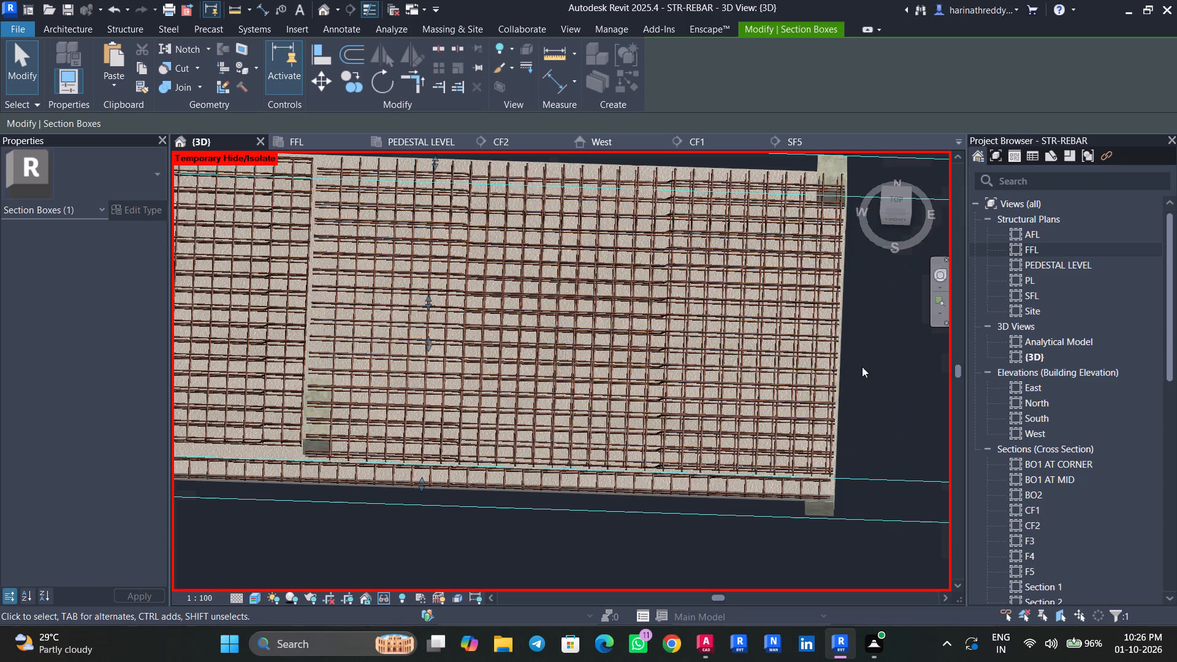
pyautogui.press('Escape')
pyautogui.press('Escape')
# Examine the reinforcement across the adjoining floor panels, the beams and the staircase side in 3D.
pyautogui.scroll(3, 646, 349)
pyautogui.scroll(-1, 646, 349)
pyautogui.scroll(1, 646, 349)
pyautogui.keyDown('shift'); pyautogui.moveTo(717, 377); pyautogui.dragTo(718, 371, button='middle'); pyautogui.keyUp('shift')
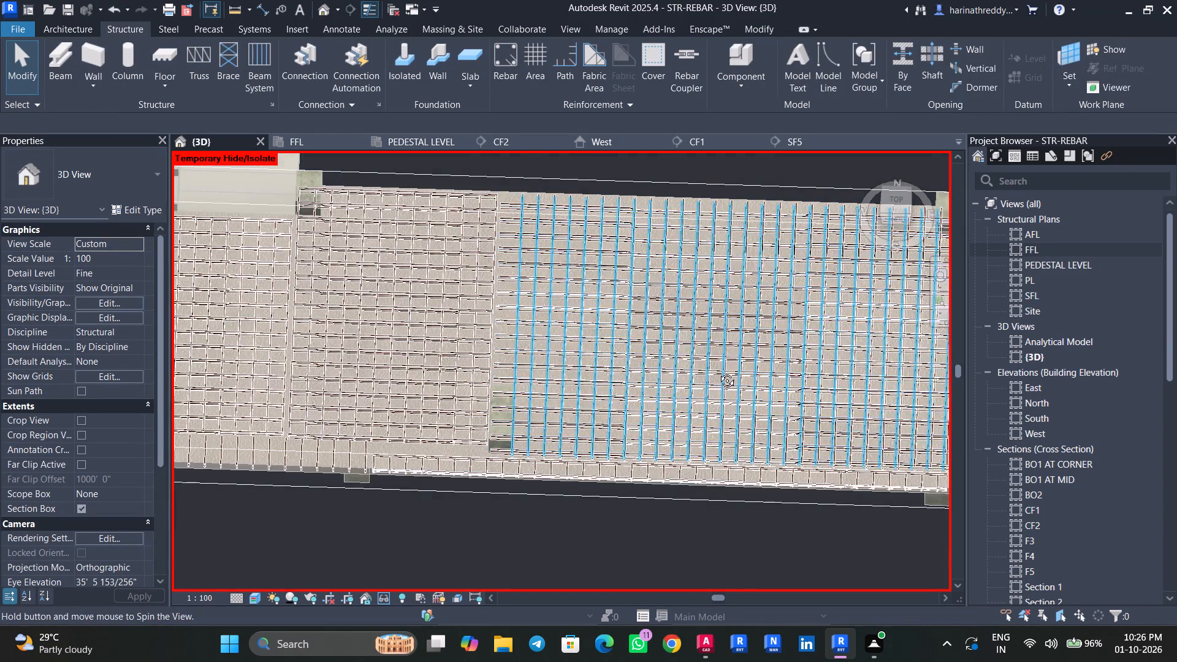
pyautogui.keyDown('shift'); pyautogui.moveTo(718, 371); pyautogui.dragTo(772, 237, button='middle'); pyautogui.keyUp('shift')
pyautogui.moveTo(767, 227); pyautogui.dragTo(752, 335, button='middle')
pyautogui.scroll(5, 671, 338)
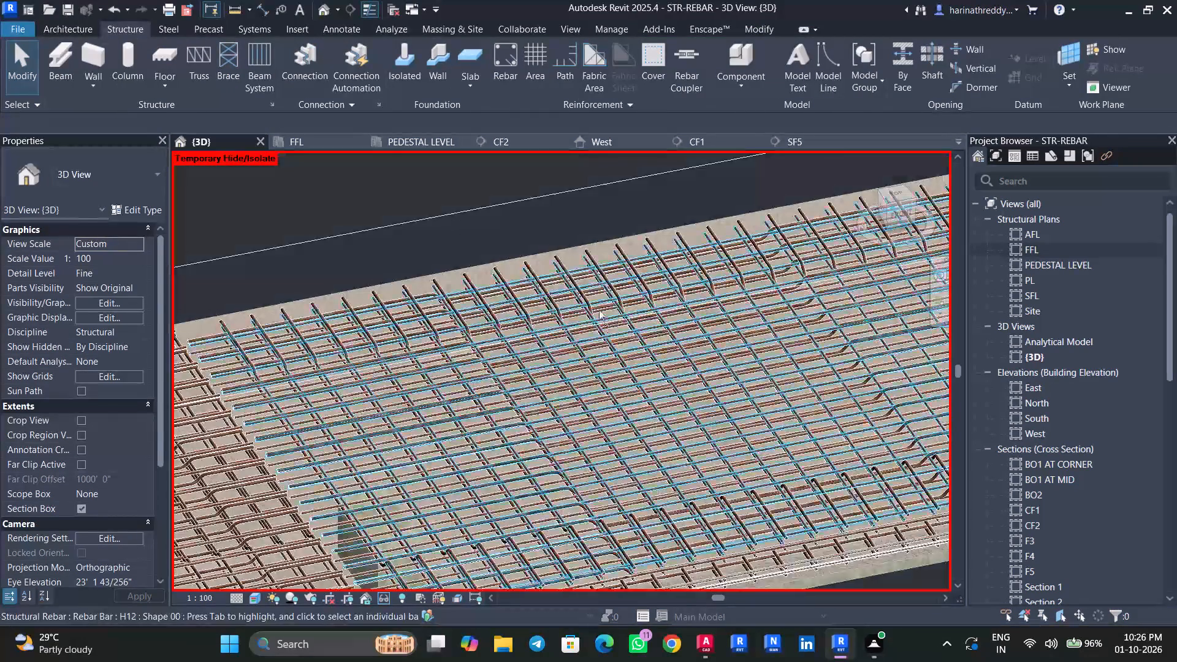
pyautogui.scroll(-8, 598, 309)
pyautogui.keyDown('shift'); pyautogui.moveTo(626, 458); pyautogui.dragTo(791, 481, button='middle'); pyautogui.keyUp('shift')
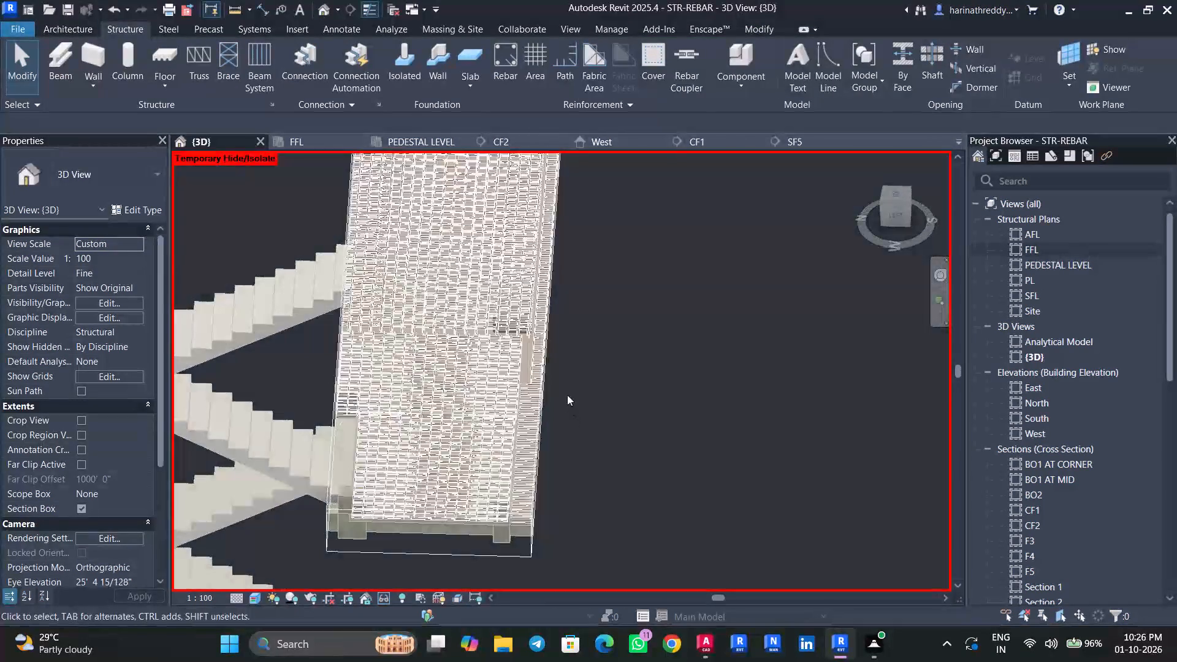
pyautogui.moveTo(574, 371); pyautogui.dragTo(577, 436, button='middle')
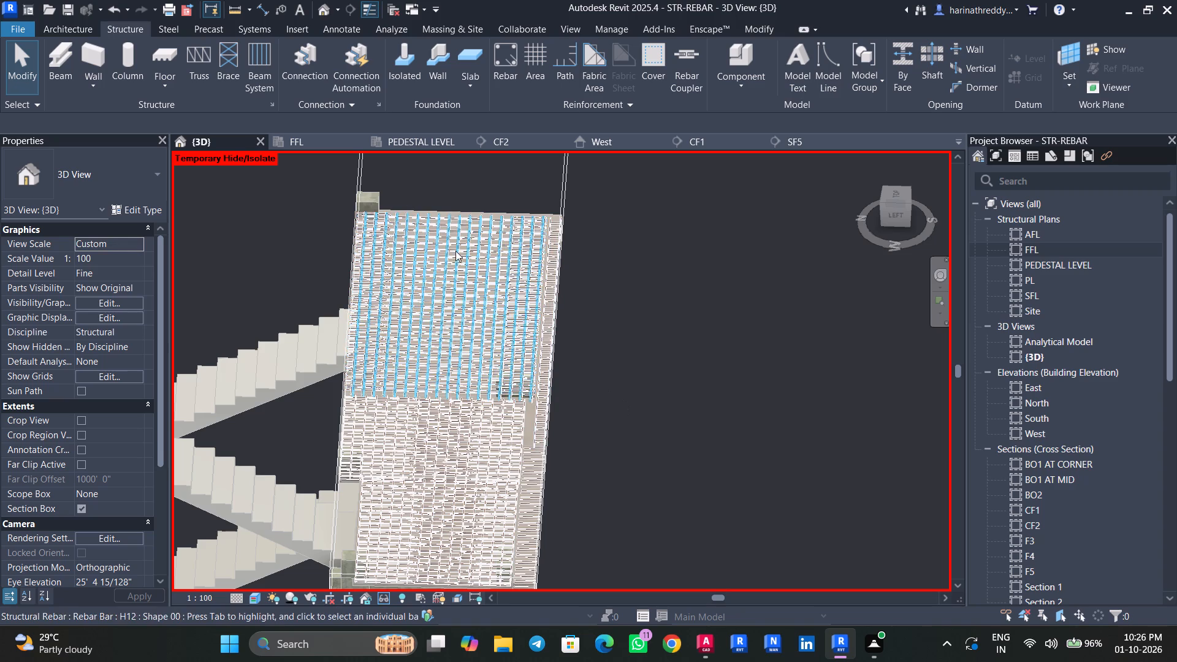
# Turn off the section box in the {3D} view.
pyautogui.click(77, 510)
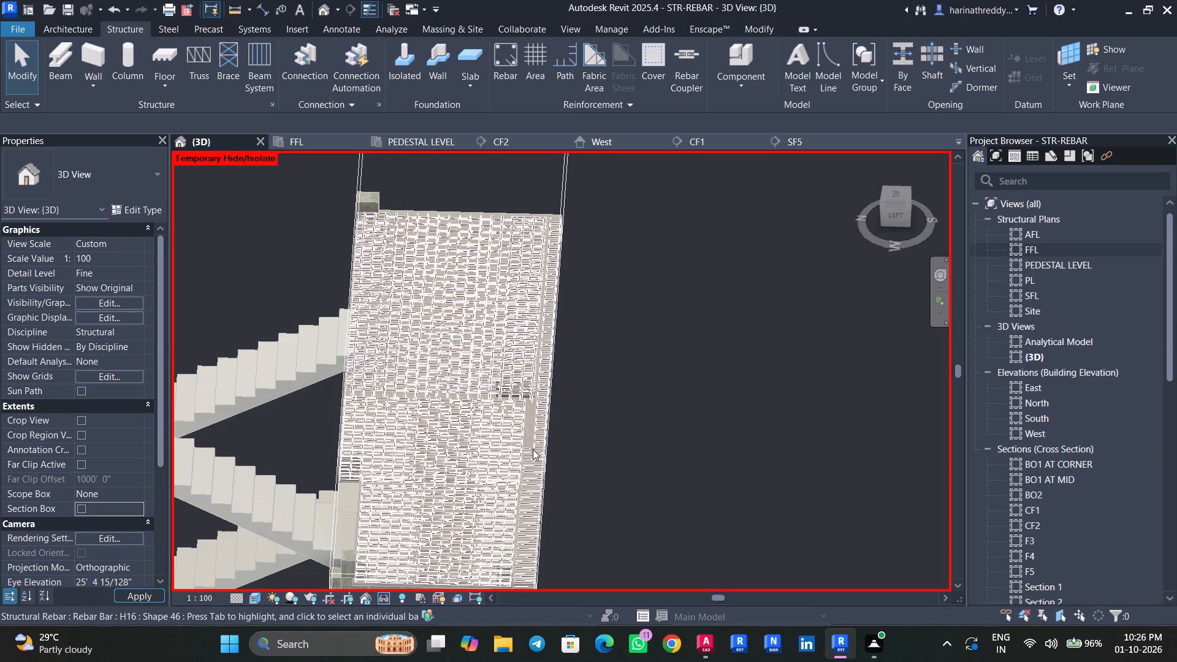
# Isolate the long 5" FLOOR panel at FFL above the east edge beam in a section box in 3D.
pyautogui.scroll(-6, 508, 422)
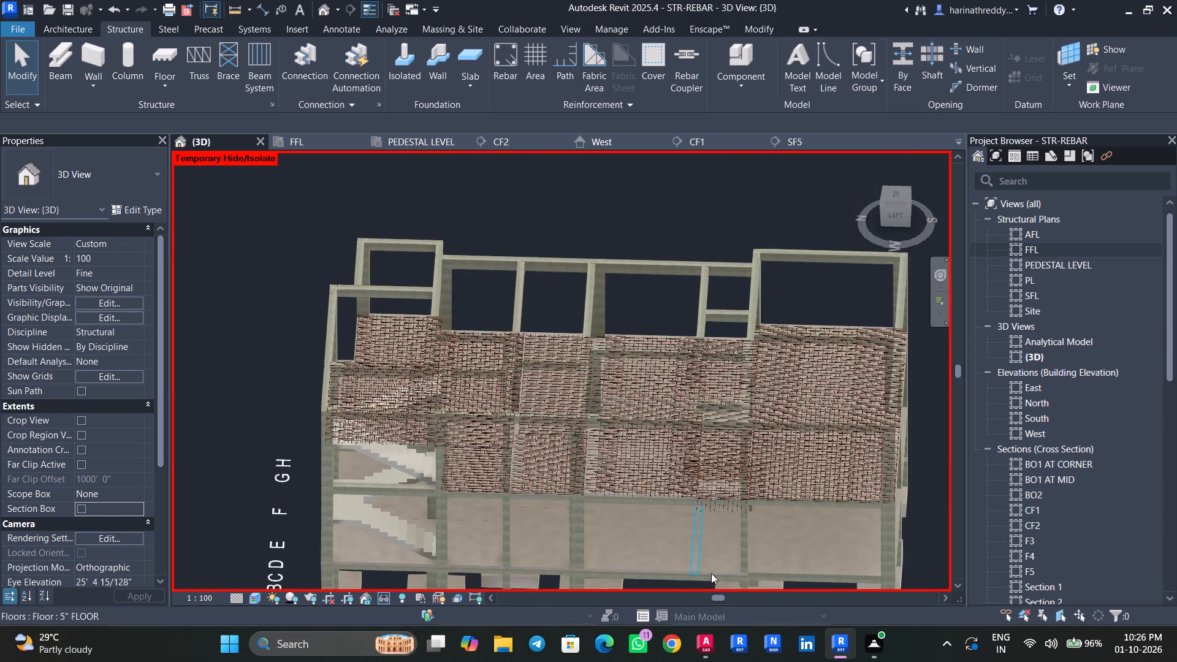
pyautogui.keyDown('shift'); pyautogui.moveTo(929, 545); pyautogui.dragTo(527, 563, button='middle'); pyautogui.keyUp('shift')
pyautogui.scroll(5, 501, 533)
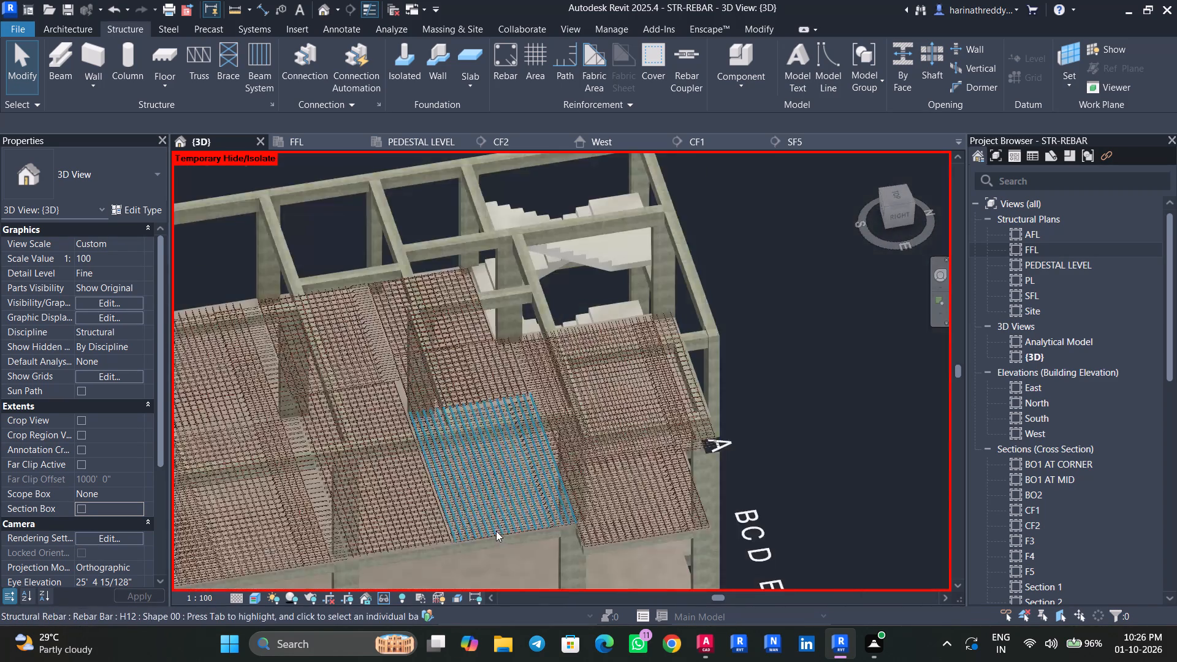
pyautogui.scroll(5, 496, 531)
pyautogui.moveTo(465, 563); pyautogui.dragTo(557, 515, button='middle')
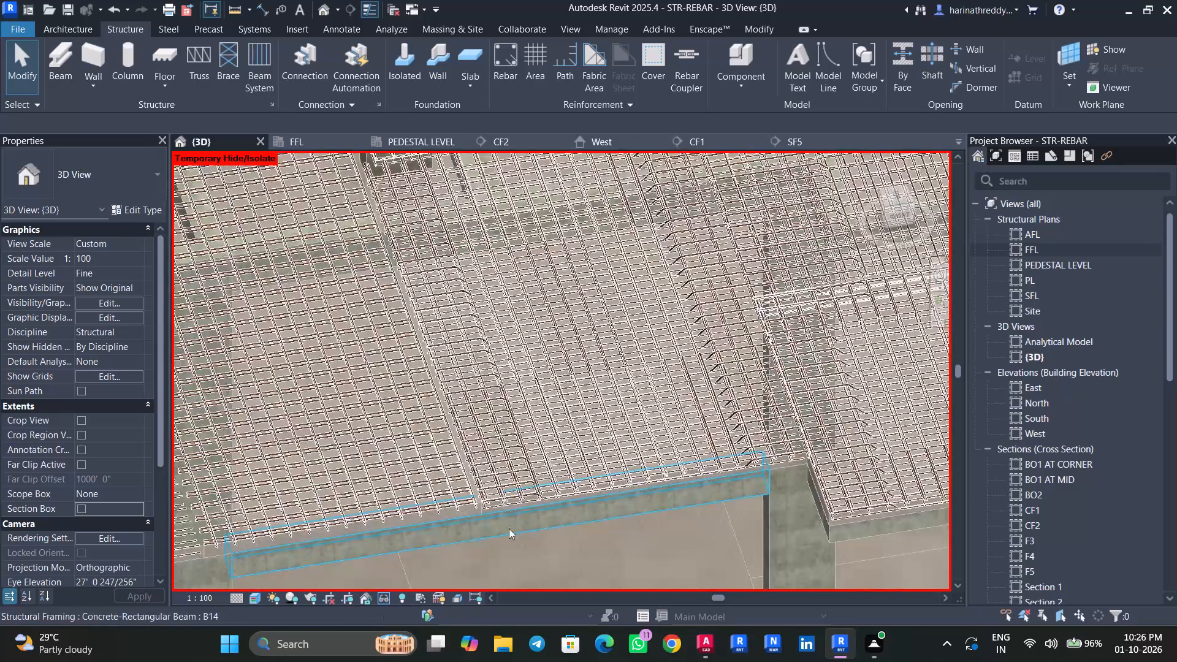
pyautogui.moveTo(509, 528); pyautogui.dragTo(709, 498, button='middle')
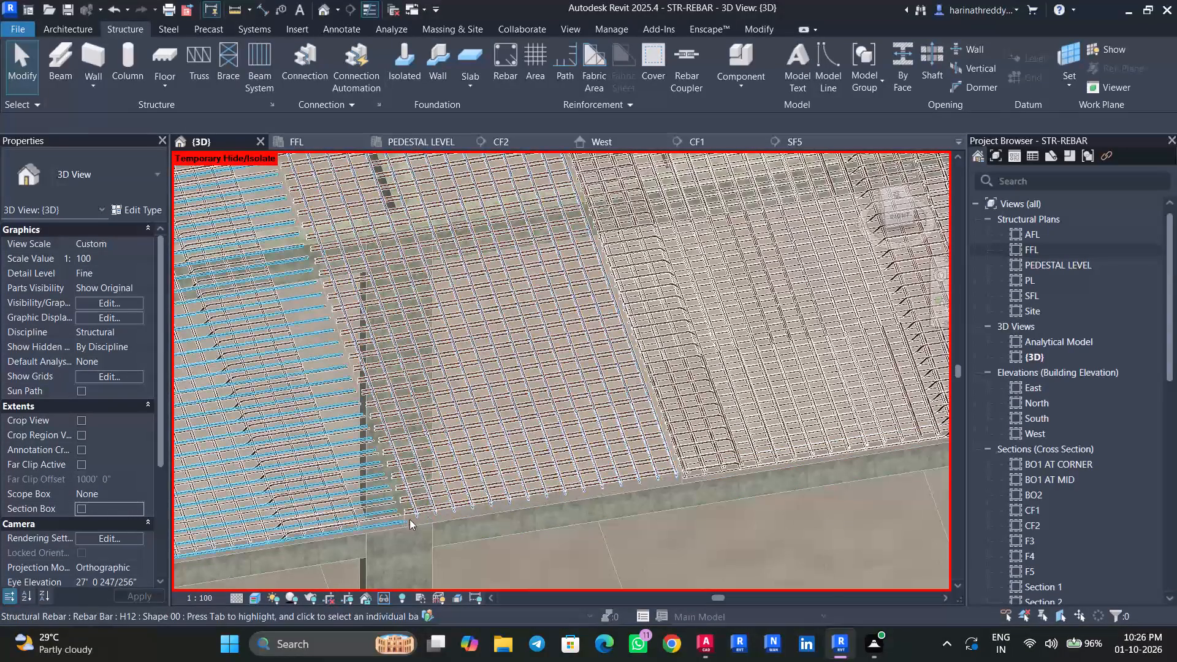
pyautogui.scroll(4, 413, 523)
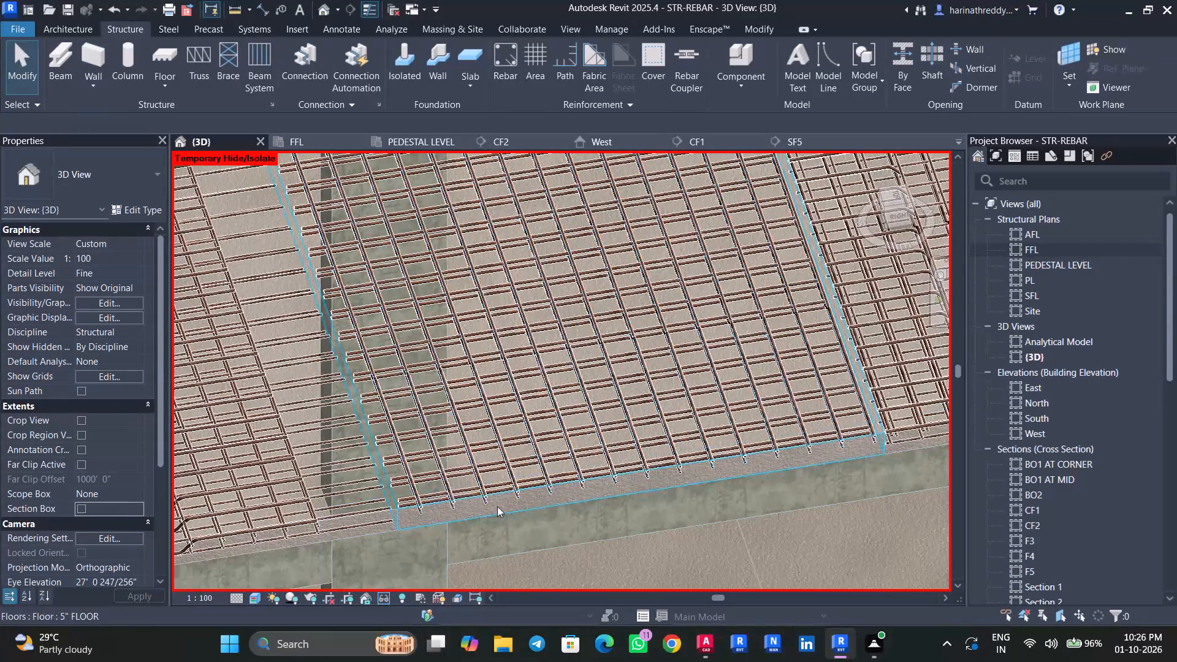
pyautogui.click(497, 506)
pyautogui.scroll(-4, 497, 506)
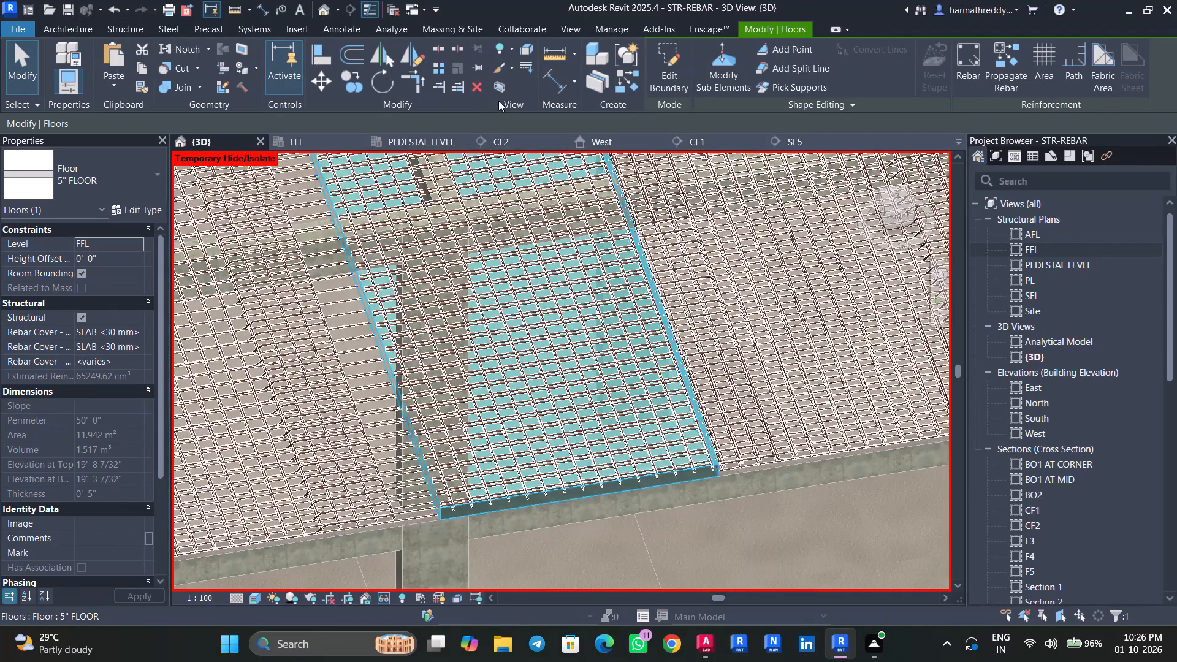
pyautogui.click(500, 90)
# Examine the bar mesh and the bar ends along the edges of the isolated long 5" FLOOR panel.
pyautogui.keyDown('shift'); pyautogui.moveTo(415, 498); pyautogui.dragTo(453, 555, button='middle'); pyautogui.keyUp('shift')
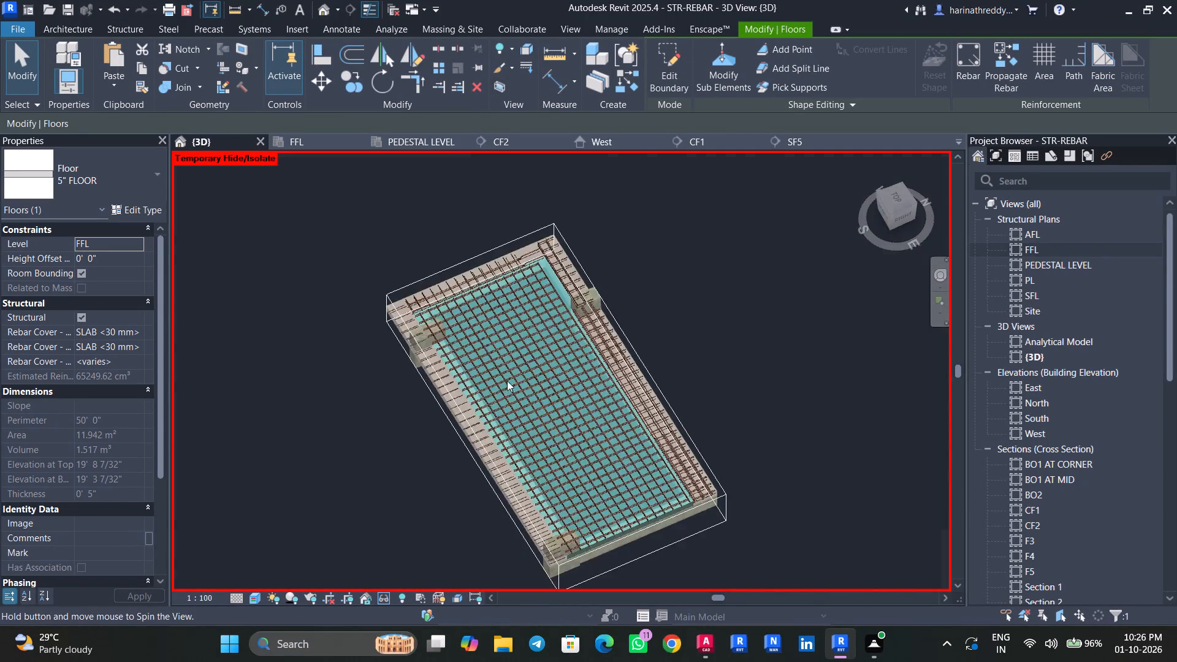
pyautogui.scroll(1, 505, 371)
pyautogui.scroll(-1, 505, 369)
pyautogui.scroll(8, 505, 369)
pyautogui.keyDown('shift'); pyautogui.moveTo(509, 416); pyautogui.dragTo(722, 333, button='middle'); pyautogui.keyUp('shift')
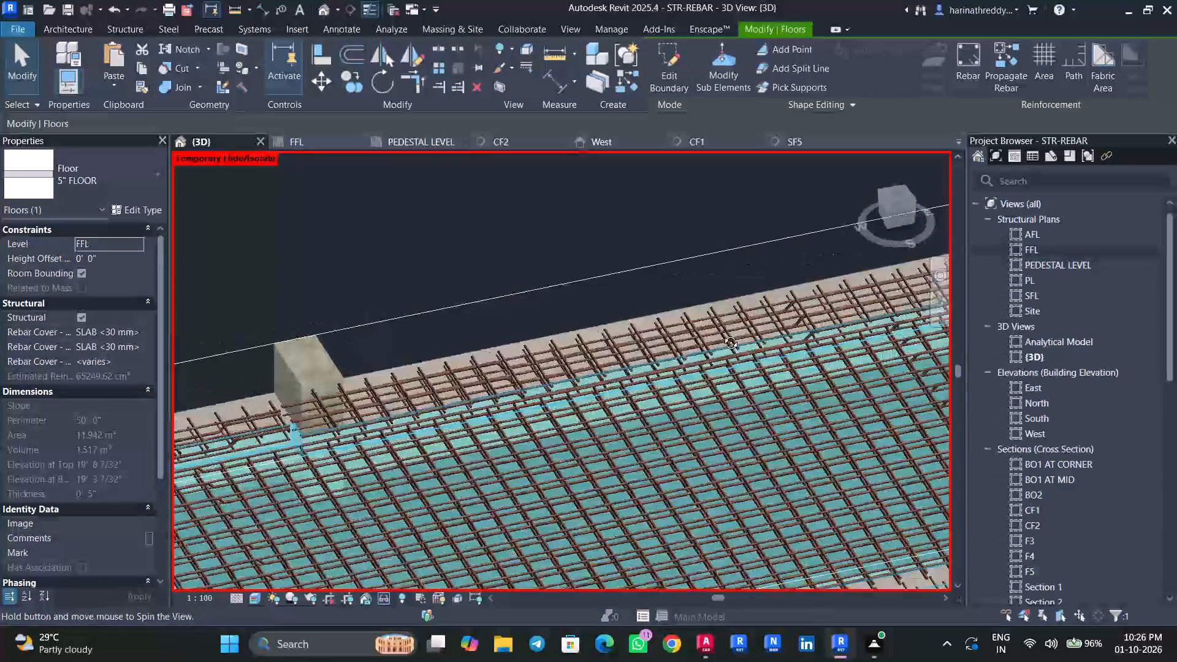
pyautogui.keyDown('shift'); pyautogui.moveTo(722, 333); pyautogui.dragTo(737, 341, button='middle'); pyautogui.keyUp('shift')
pyautogui.scroll(5, 541, 473)
pyautogui.scroll(-3, 541, 470)
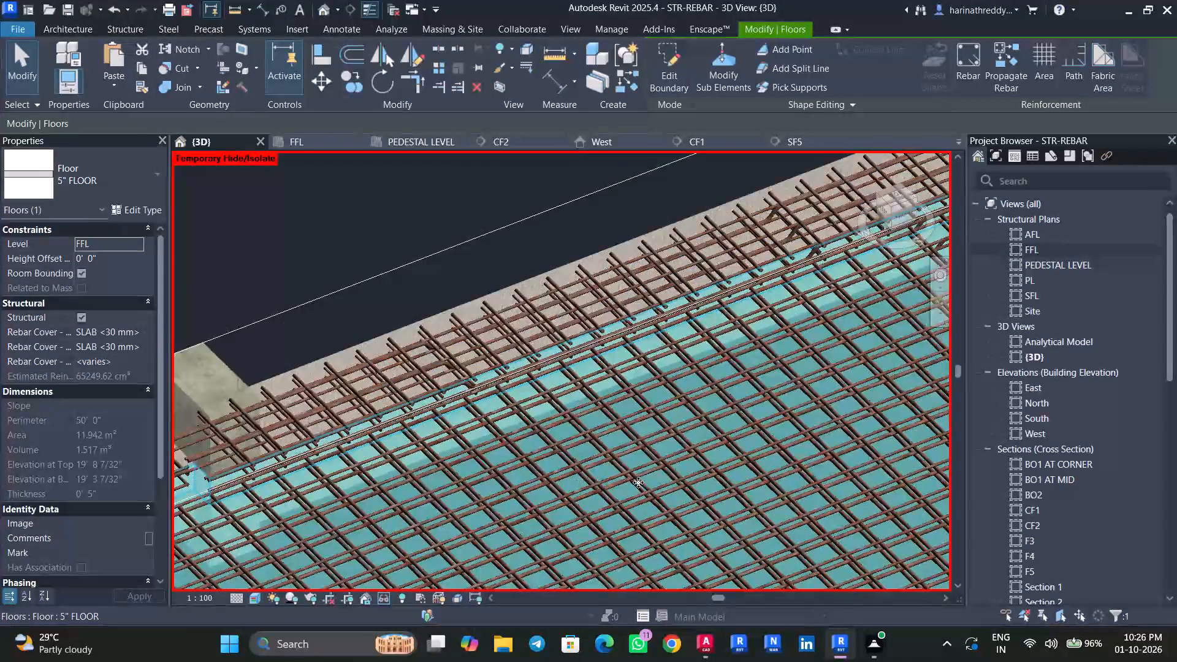
pyautogui.moveTo(638, 482); pyautogui.dragTo(294, 454, button='middle')
pyautogui.keyDown('shift'); pyautogui.moveTo(598, 457); pyautogui.dragTo(817, 413, button='middle'); pyautogui.keyUp('shift')
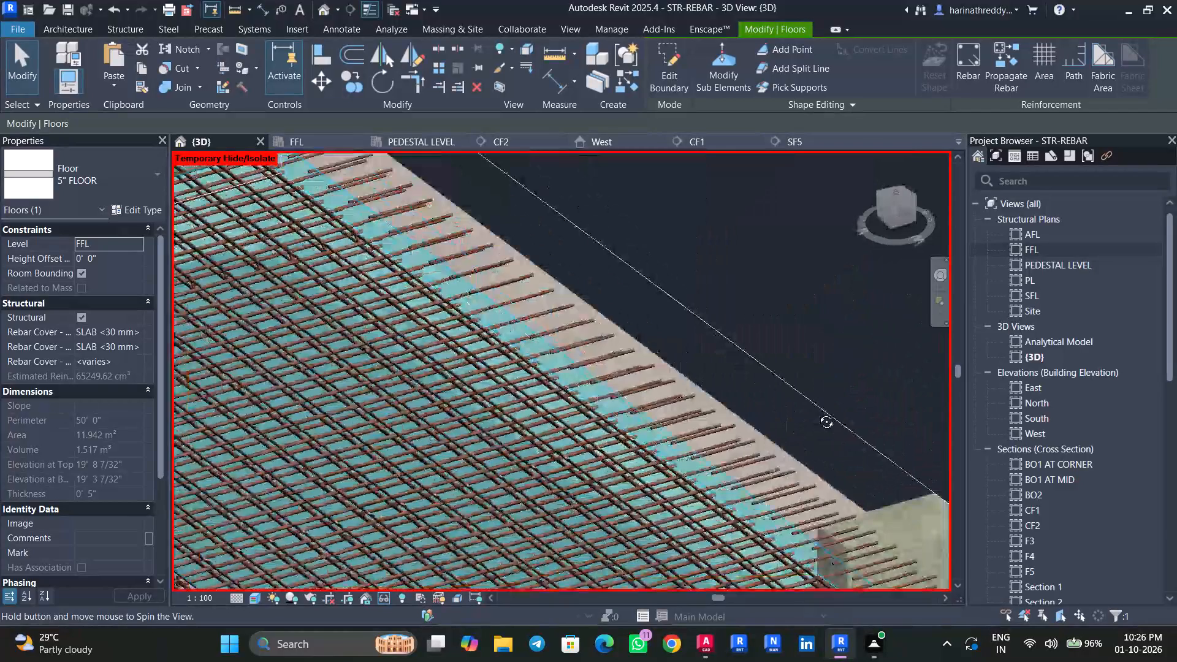
pyautogui.keyDown('shift'); pyautogui.moveTo(817, 413); pyautogui.dragTo(630, 429, button='middle'); pyautogui.keyUp('shift')
pyautogui.scroll(-2, 630, 429)
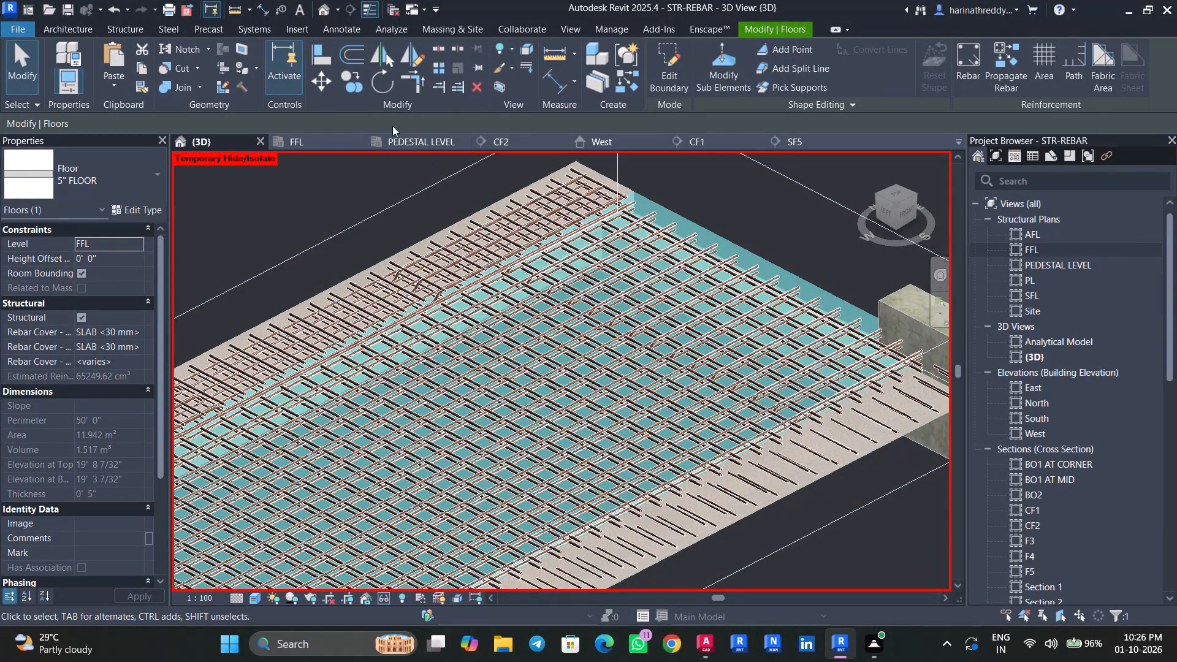
pyautogui.click(495, 89)
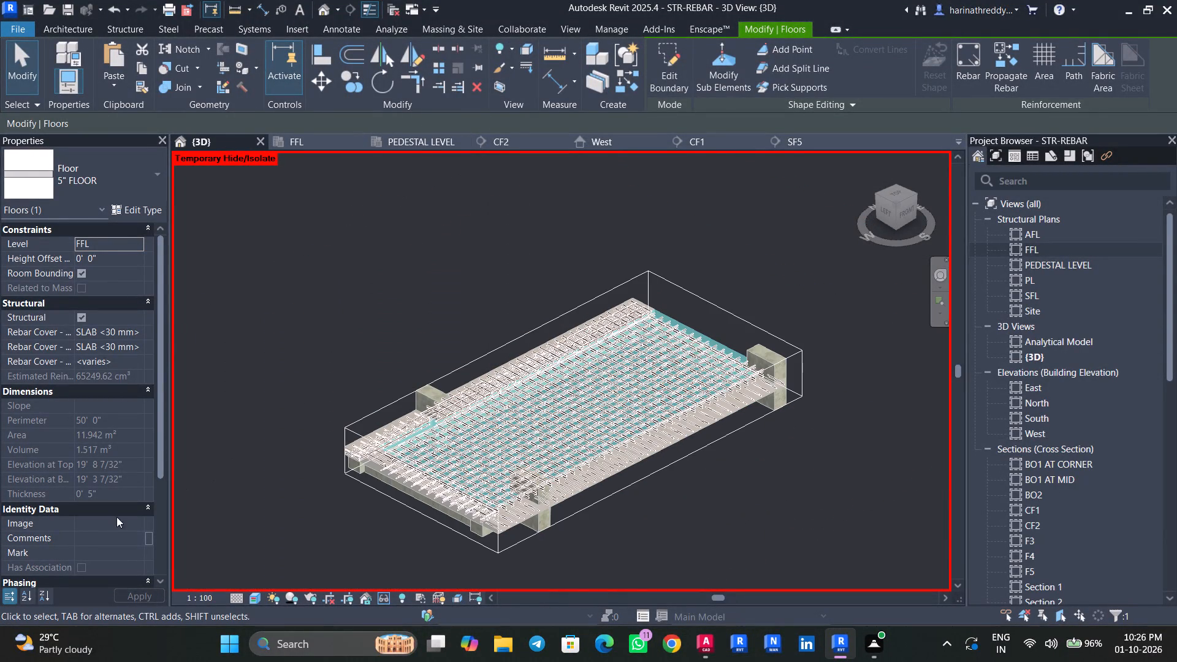
# Turn off the section box in the {3D} view.
pyautogui.press('Escape')
pyautogui.click(81, 509)
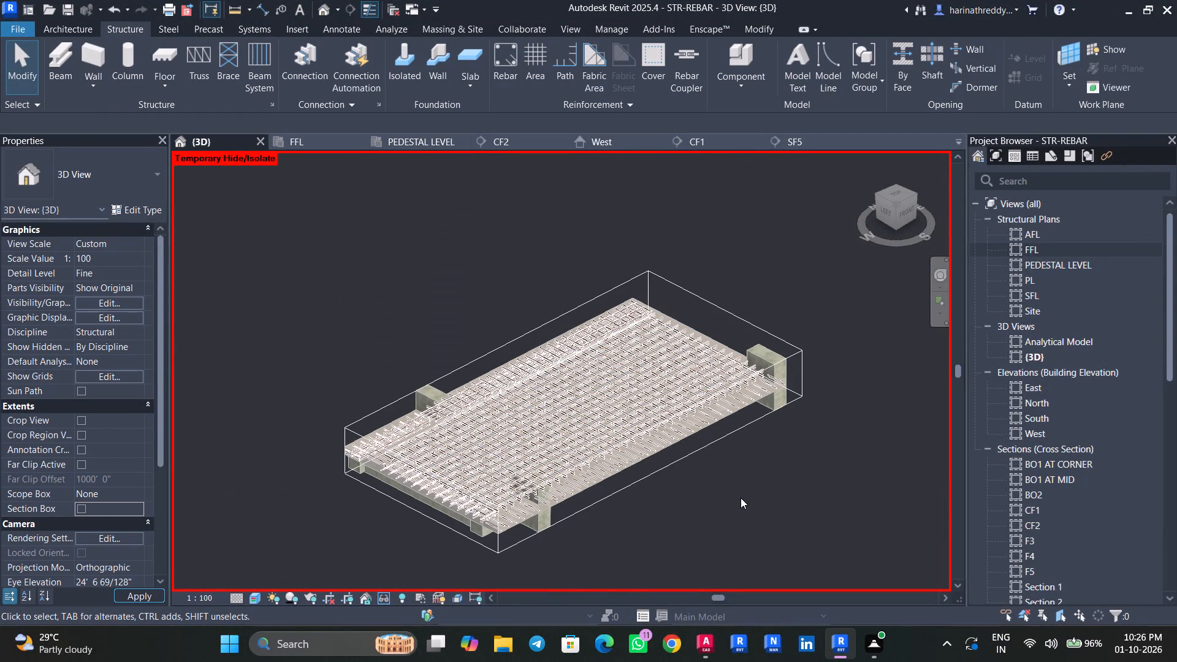
# Examine the reinforcement across the adjoining FFL floor panels and over their supporting beams and columns in 3D.
pyautogui.keyDown('shift'); pyautogui.moveTo(714, 300); pyautogui.dragTo(624, 316, button='middle'); pyautogui.keyUp('shift')
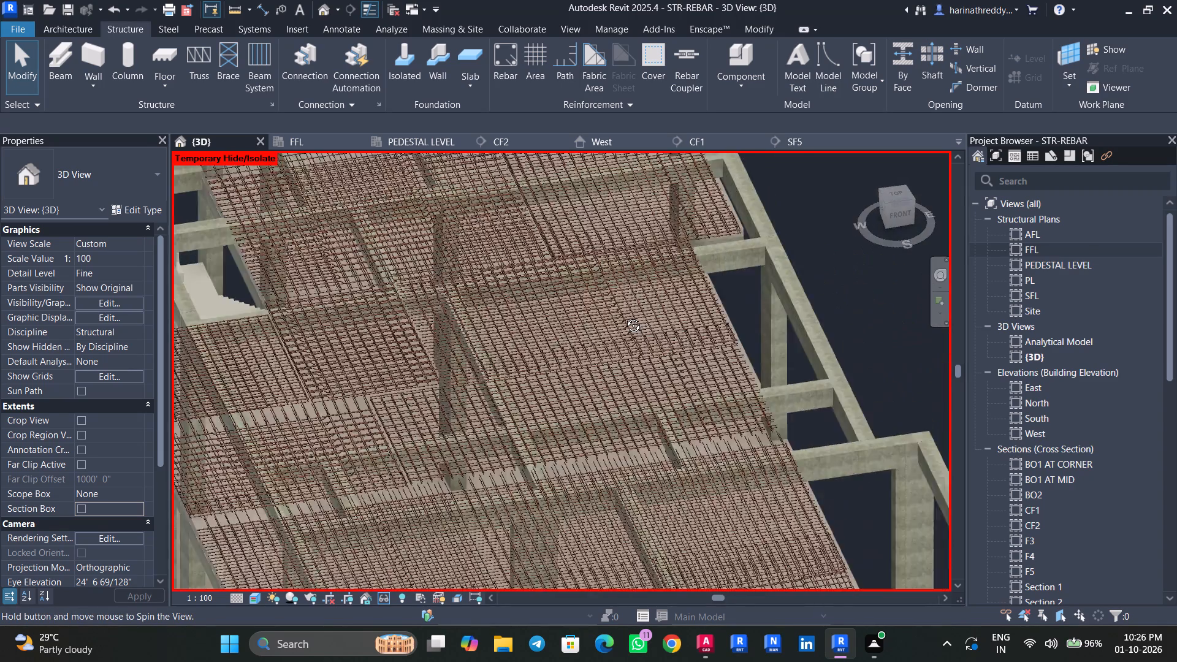
pyautogui.keyDown('shift'); pyautogui.moveTo(624, 316); pyautogui.dragTo(465, 463, button='middle'); pyautogui.keyUp('shift')
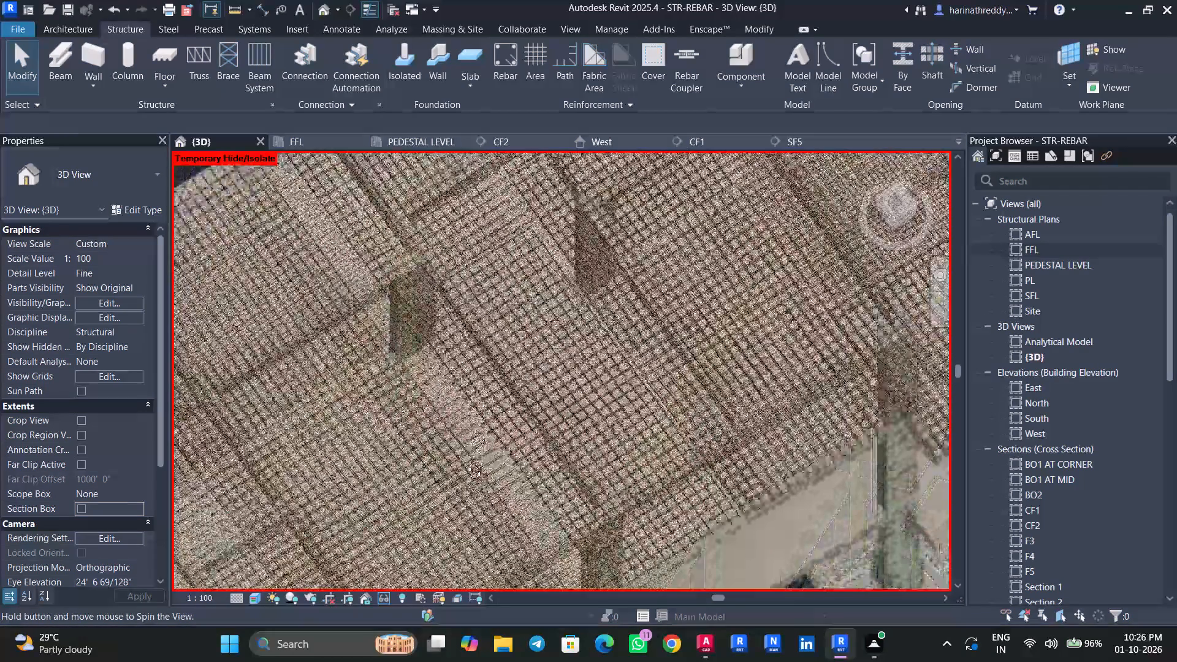
pyautogui.keyDown('shift'); pyautogui.moveTo(465, 463); pyautogui.dragTo(465, 463, button='middle'); pyautogui.keyUp('shift')
pyautogui.scroll(2, 437, 449)
pyautogui.scroll(-1, 439, 446)
pyautogui.scroll(3, 440, 444)
pyautogui.scroll(-2, 425, 436)
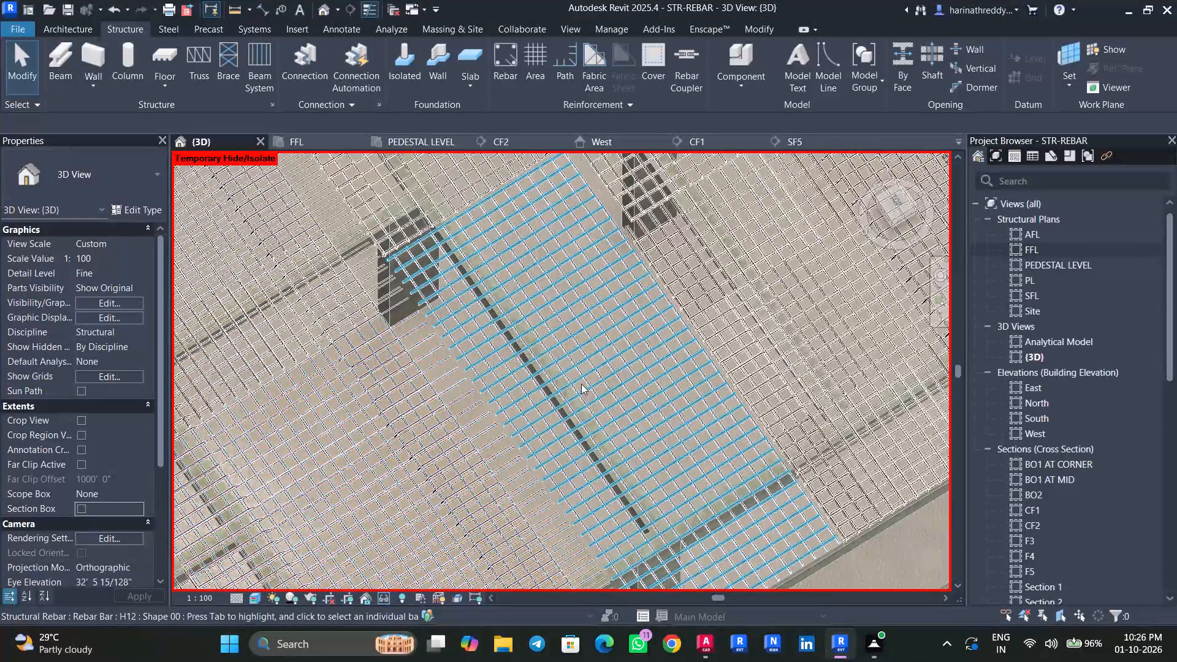
pyautogui.keyDown('shift'); pyautogui.moveTo(590, 387); pyautogui.dragTo(684, 276, button='middle'); pyautogui.keyUp('shift')
pyautogui.scroll(9, 604, 367)
pyautogui.scroll(-9, 595, 376)
pyautogui.moveTo(586, 396); pyautogui.dragTo(680, 224, button='middle')
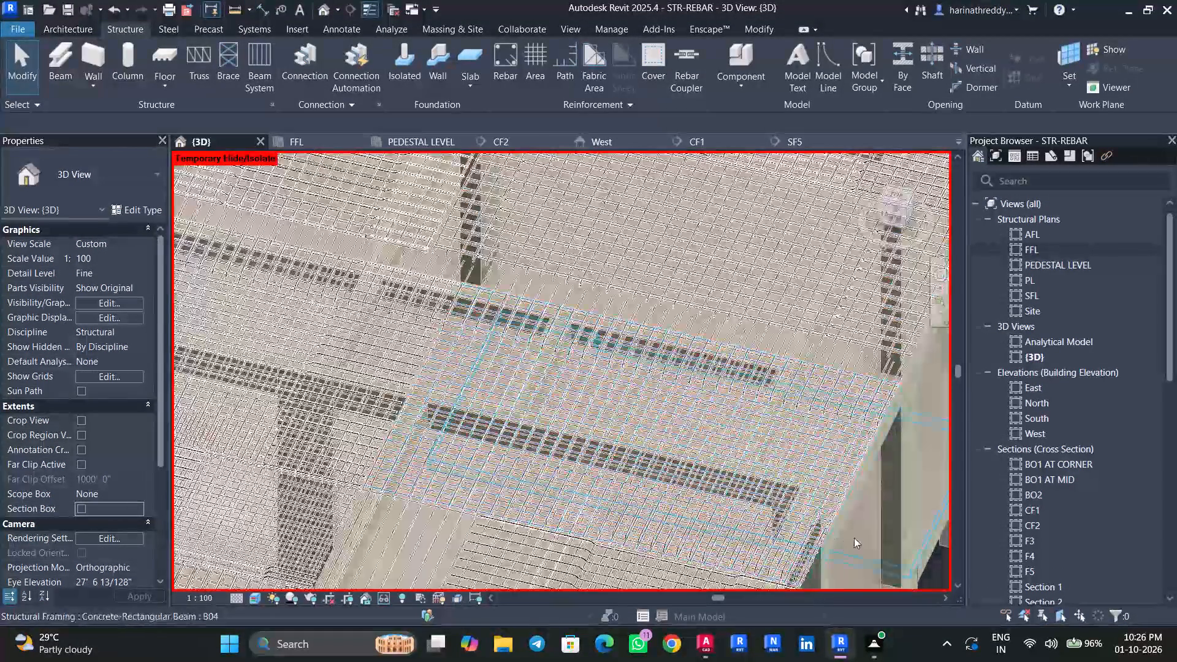
pyautogui.keyDown('shift'); pyautogui.moveTo(920, 534); pyautogui.dragTo(853, 498, button='middle'); pyautogui.keyUp('shift')
pyautogui.scroll(2, 413, 516)
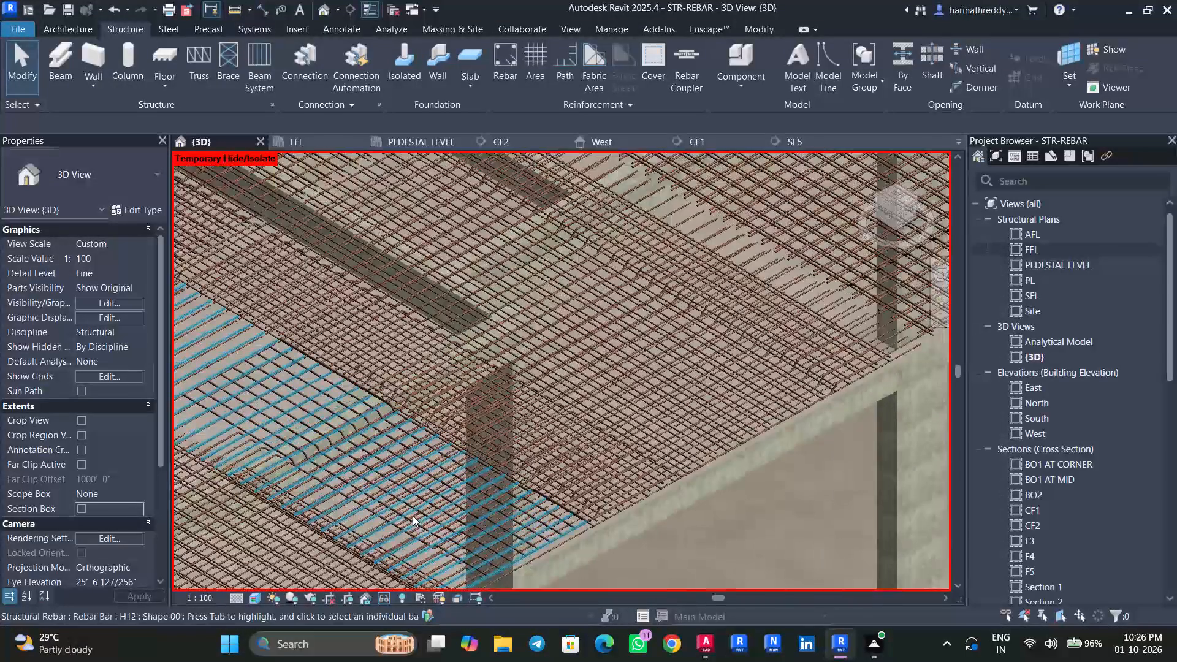
pyautogui.moveTo(405, 519); pyautogui.dragTo(519, 448, button='middle')
pyautogui.scroll(1, 517, 451)
pyautogui.keyDown('shift'); pyautogui.moveTo(517, 451); pyautogui.dragTo(583, 426, button='middle'); pyautogui.keyUp('shift')
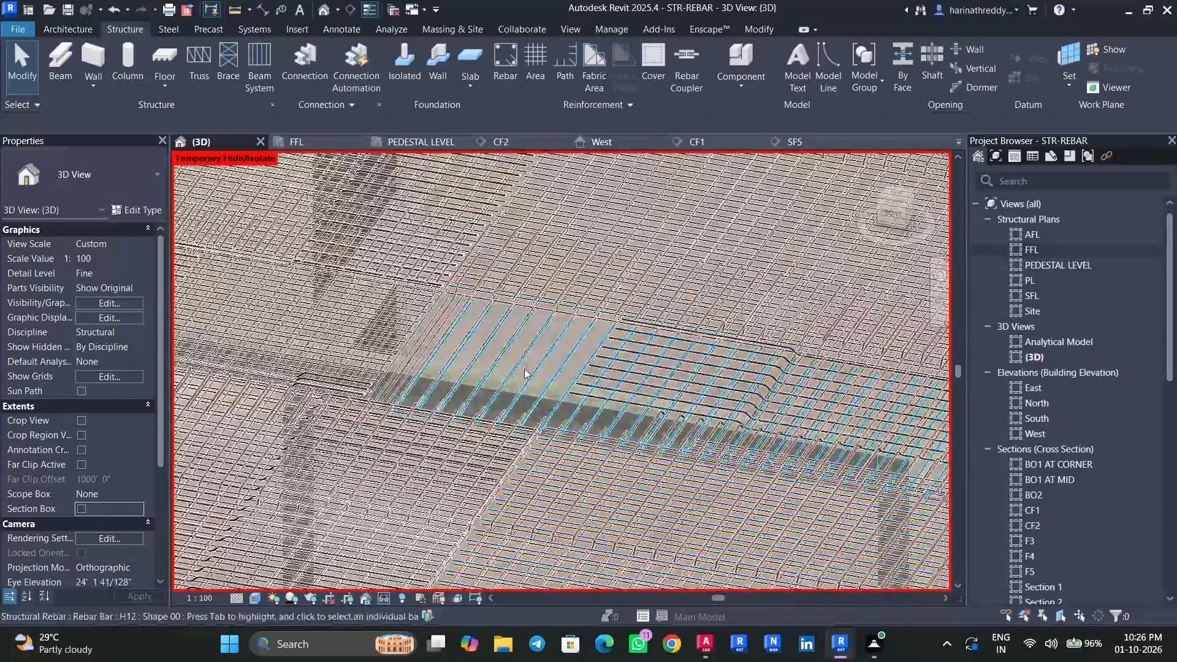
# Inspect a cranked H16 bar set in the small east-edge floor panel against the neighbouring panels' reinforcement.
pyautogui.click(624, 378)
pyautogui.keyDown('shift'); pyautogui.moveTo(624, 383); pyautogui.dragTo(646, 436, button='middle'); pyautogui.keyUp('shift')
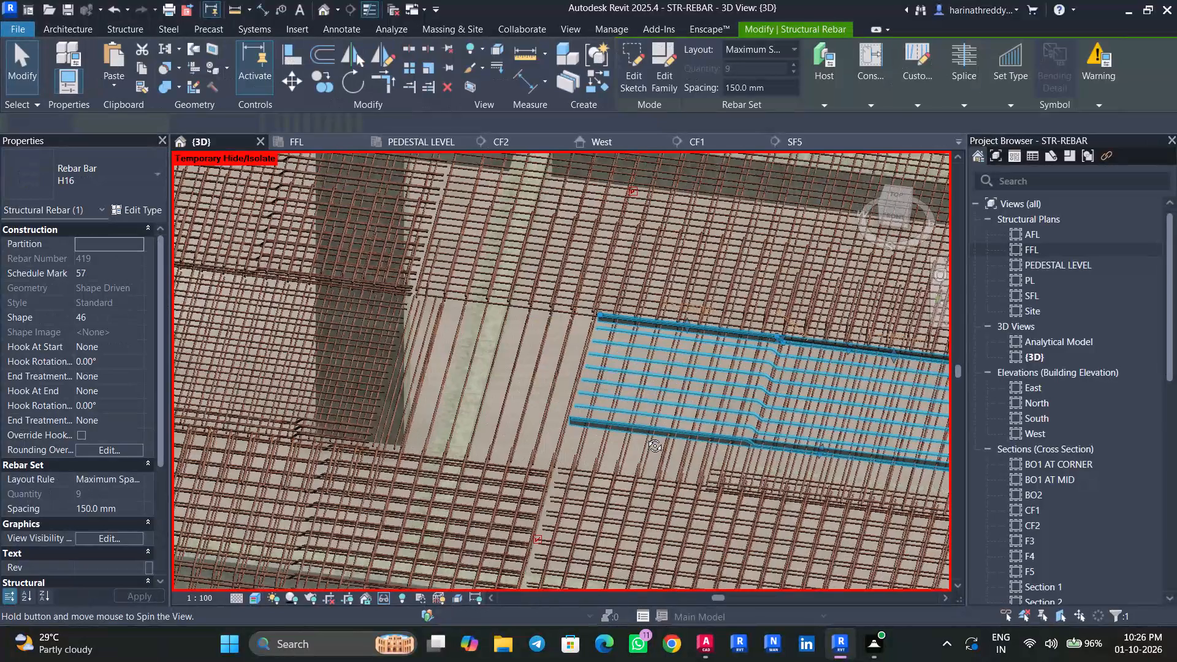
pyautogui.keyDown('shift'); pyautogui.moveTo(646, 436); pyautogui.dragTo(671, 463, button='middle'); pyautogui.keyUp('shift')
pyautogui.scroll(-3, 638, 471)
pyautogui.keyDown('shift'); pyautogui.moveTo(638, 471); pyautogui.dragTo(679, 445, button='middle'); pyautogui.keyUp('shift')
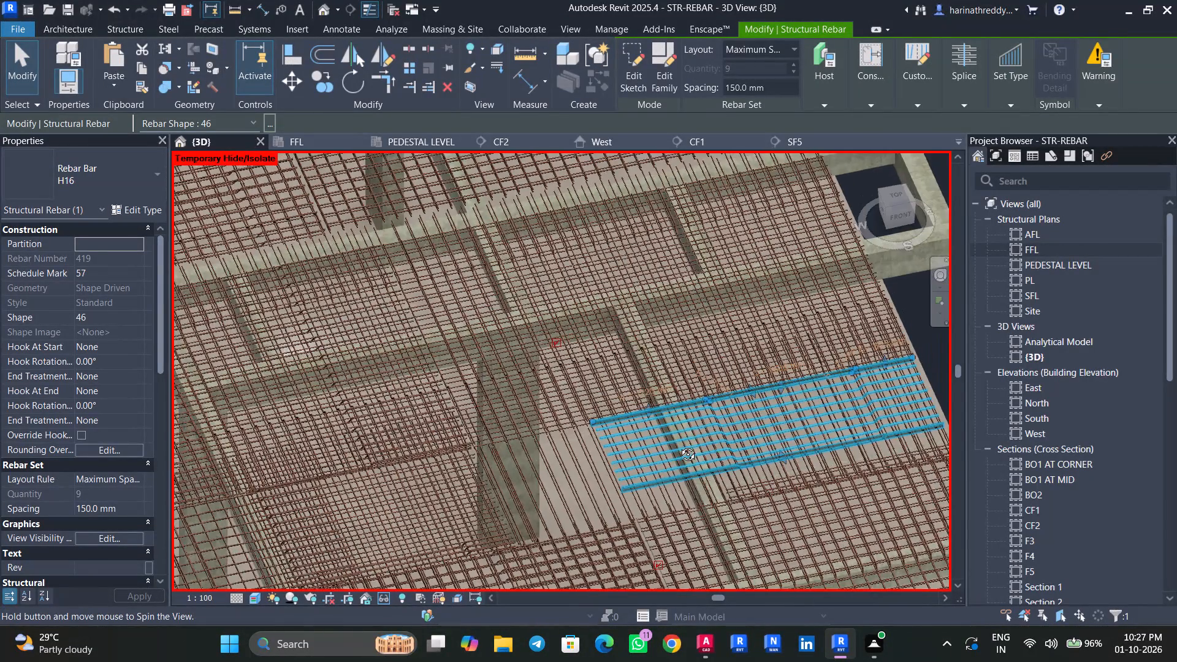
pyautogui.keyDown('shift'); pyautogui.moveTo(679, 445); pyautogui.dragTo(505, 352, button='middle'); pyautogui.keyUp('shift')
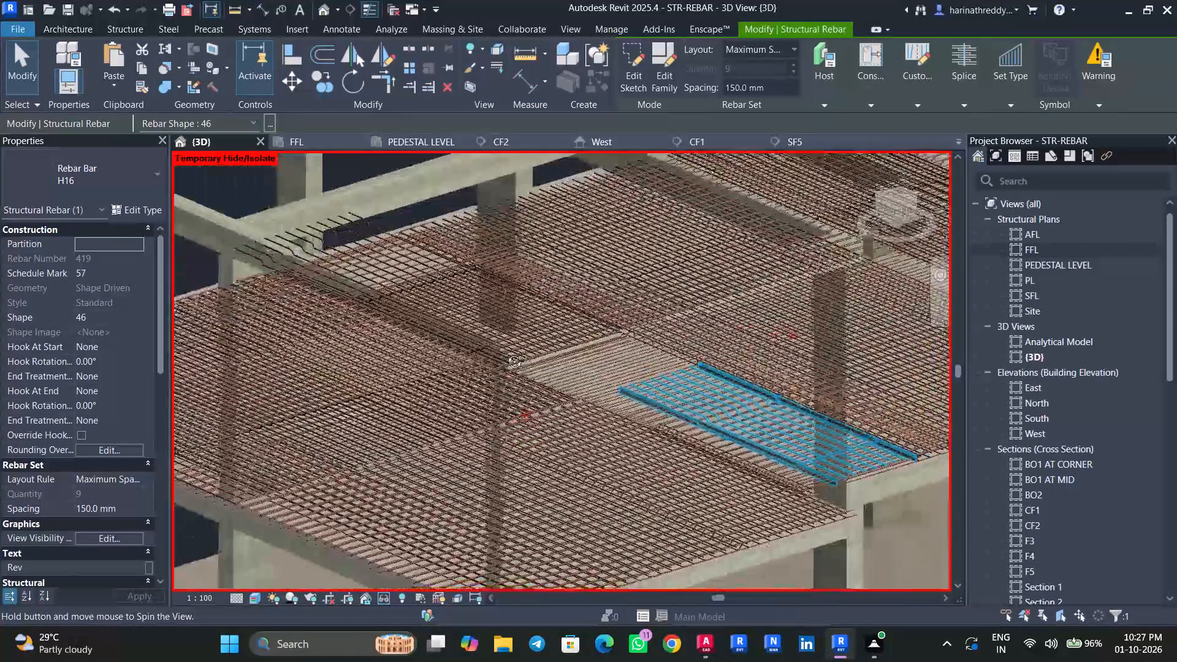
pyautogui.keyDown('shift'); pyautogui.moveTo(505, 352); pyautogui.dragTo(503, 352, button='middle'); pyautogui.keyUp('shift')
pyautogui.scroll(9, 843, 498)
pyautogui.press('Escape')
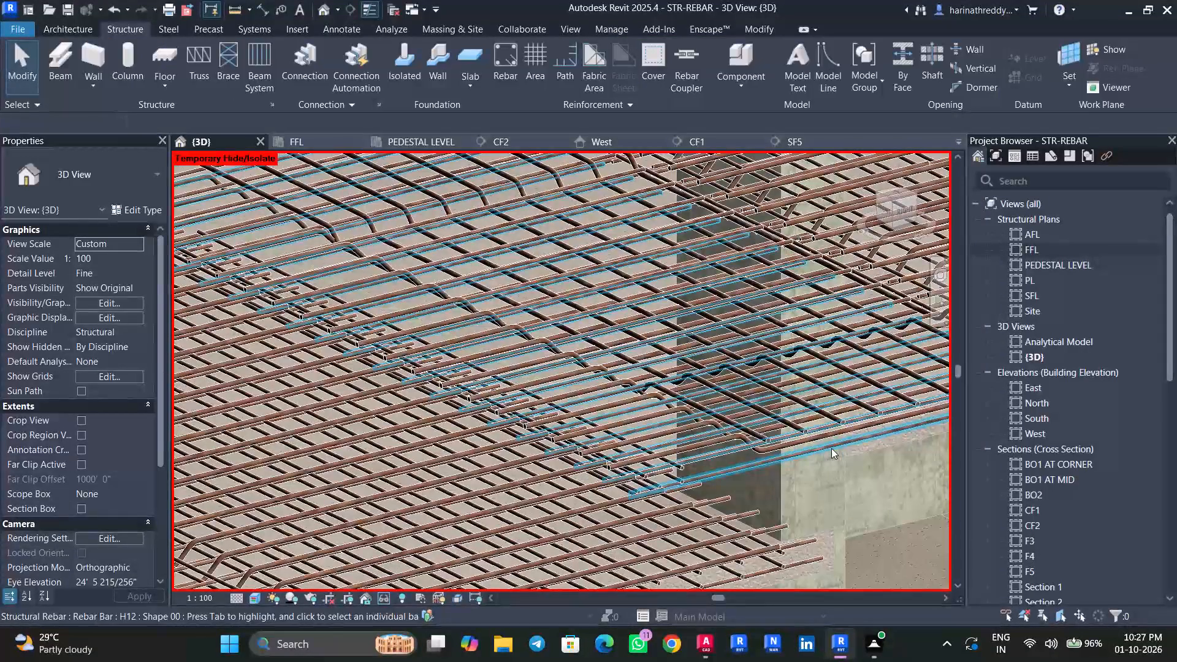
# Isolate the small 5" FLOOR panel at the east edge of FFL in a section box in 3D.
pyautogui.keyDown('shift'); pyautogui.moveTo(842, 463); pyautogui.dragTo(774, 447, button='middle'); pyautogui.keyUp('shift')
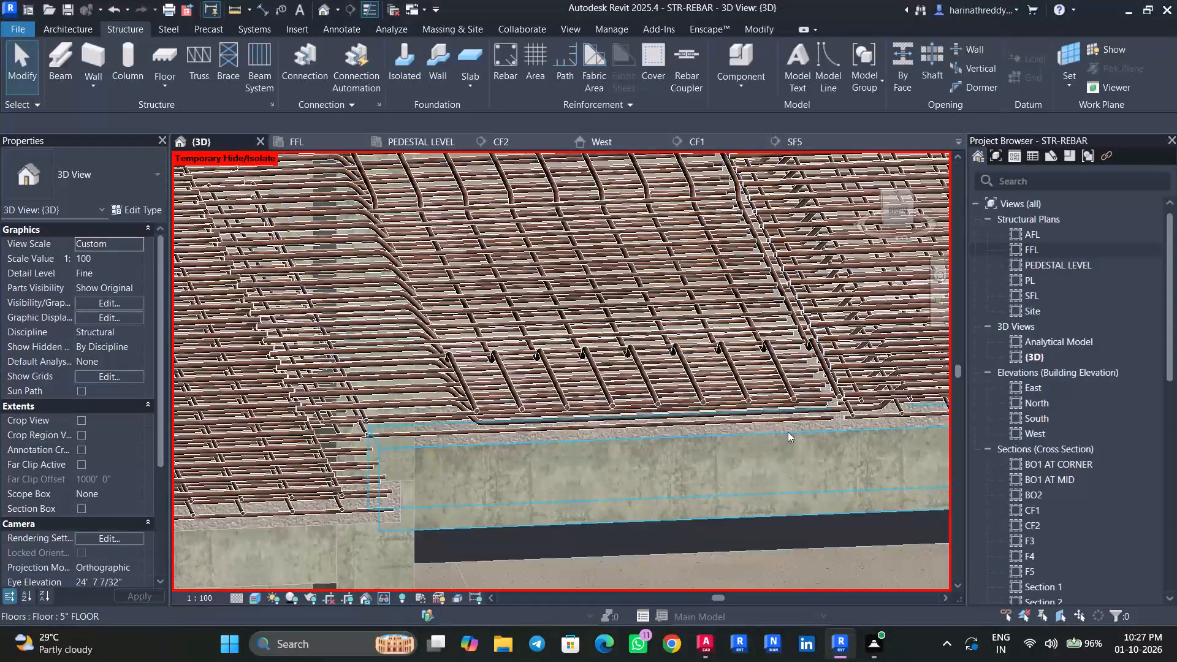
pyautogui.click(791, 435)
pyautogui.scroll(-3, 791, 435)
pyautogui.moveTo(791, 435); pyautogui.dragTo(734, 528, button='middle')
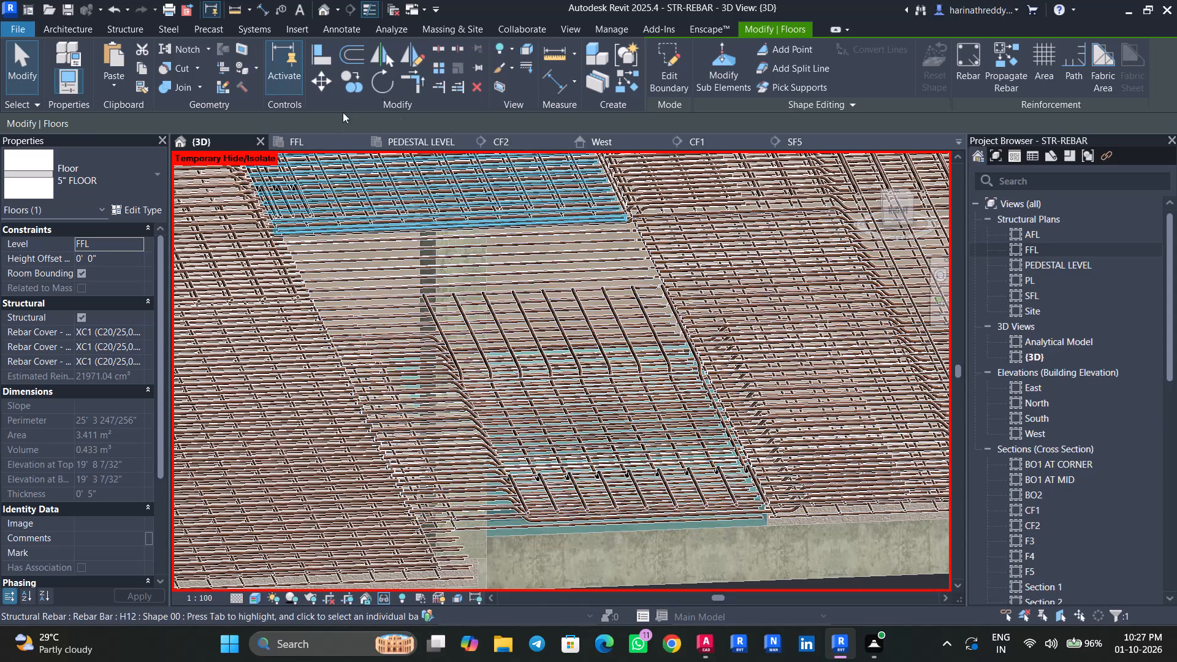
pyautogui.click(497, 88)
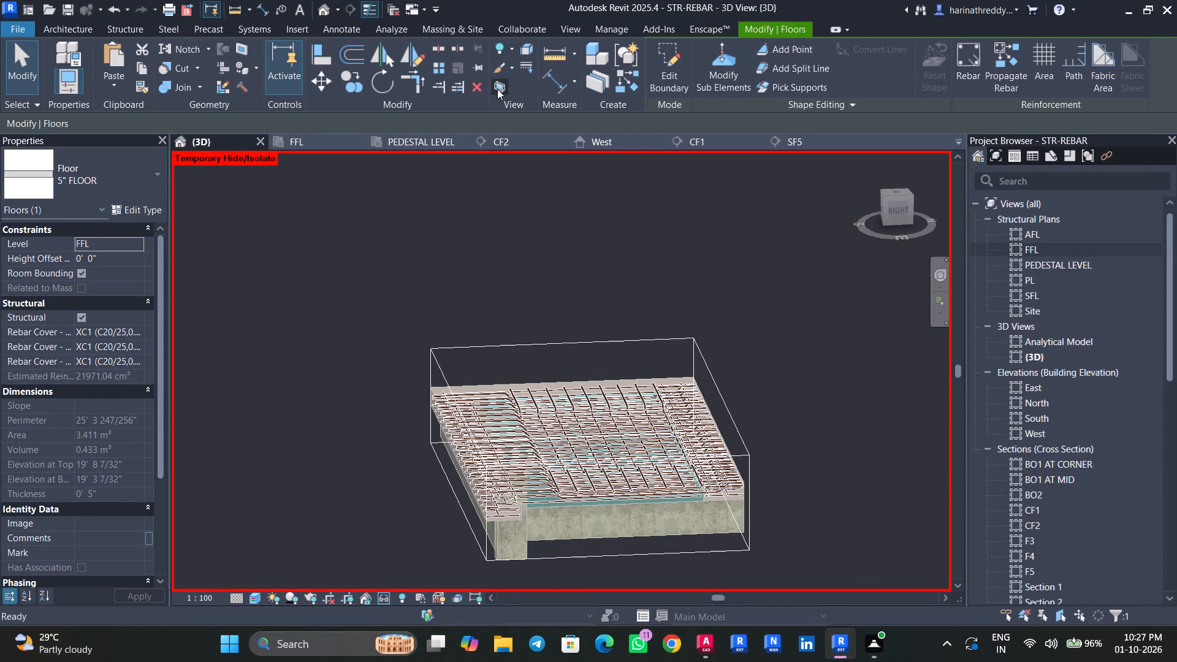
# Stretch the north end leg of the isolated panel's cranked H16 shape 46 bar set, moving its crank inward from the panel edge.
pyautogui.keyDown('shift'); pyautogui.moveTo(762, 378); pyautogui.dragTo(913, 585, button='middle'); pyautogui.keyUp('shift')
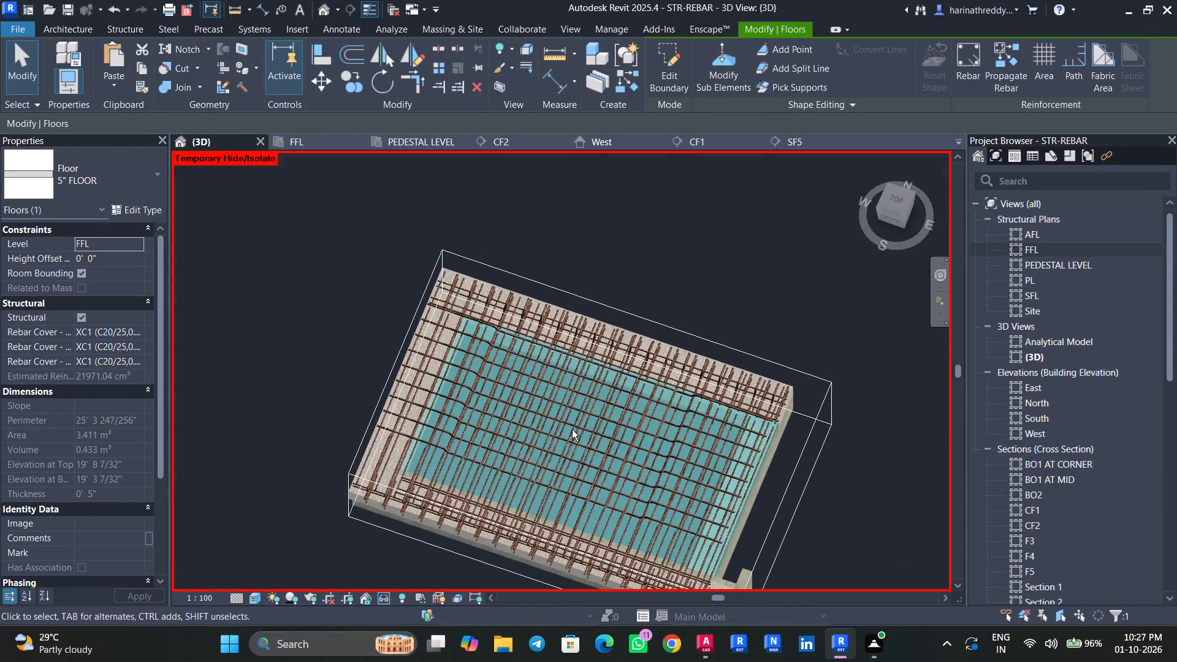
pyautogui.scroll(5, 572, 430)
pyautogui.keyDown('shift'); pyautogui.moveTo(573, 438); pyautogui.dragTo(662, 425, button='middle'); pyautogui.keyUp('shift')
pyautogui.press('Escape')
pyautogui.press('Escape')
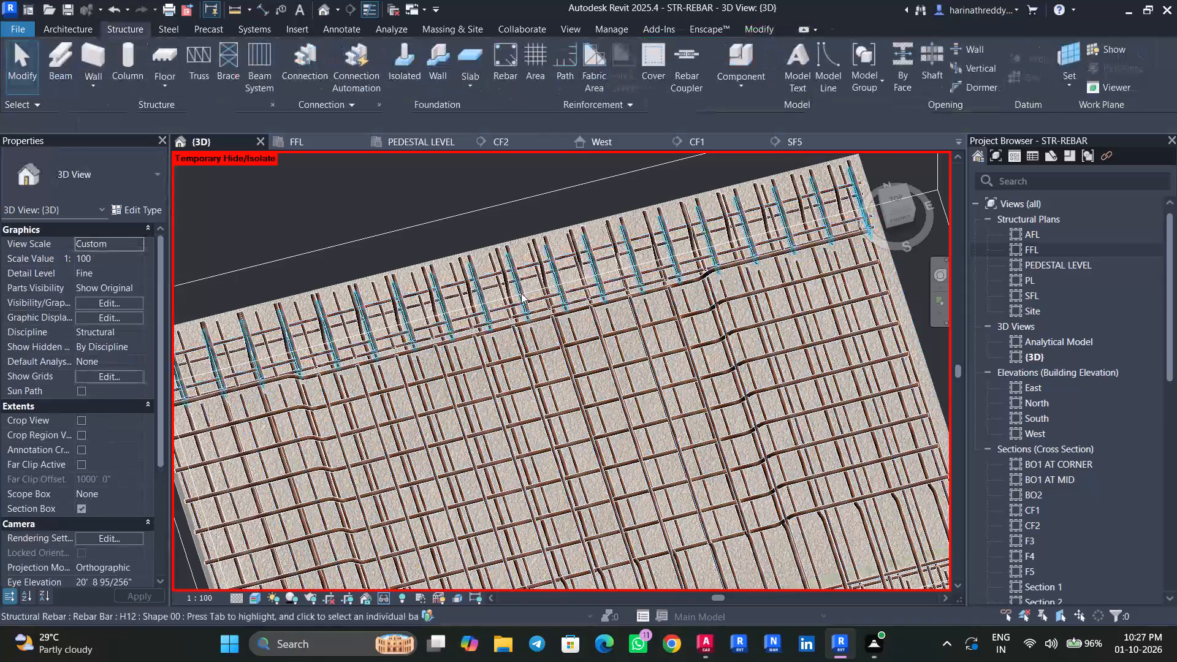
pyautogui.keyDown('shift'); pyautogui.moveTo(534, 354); pyautogui.dragTo(625, 218, button='middle'); pyautogui.keyUp('shift')
pyautogui.scroll(6, 463, 357)
pyautogui.click(413, 399)
pyautogui.scroll(-3, 413, 399)
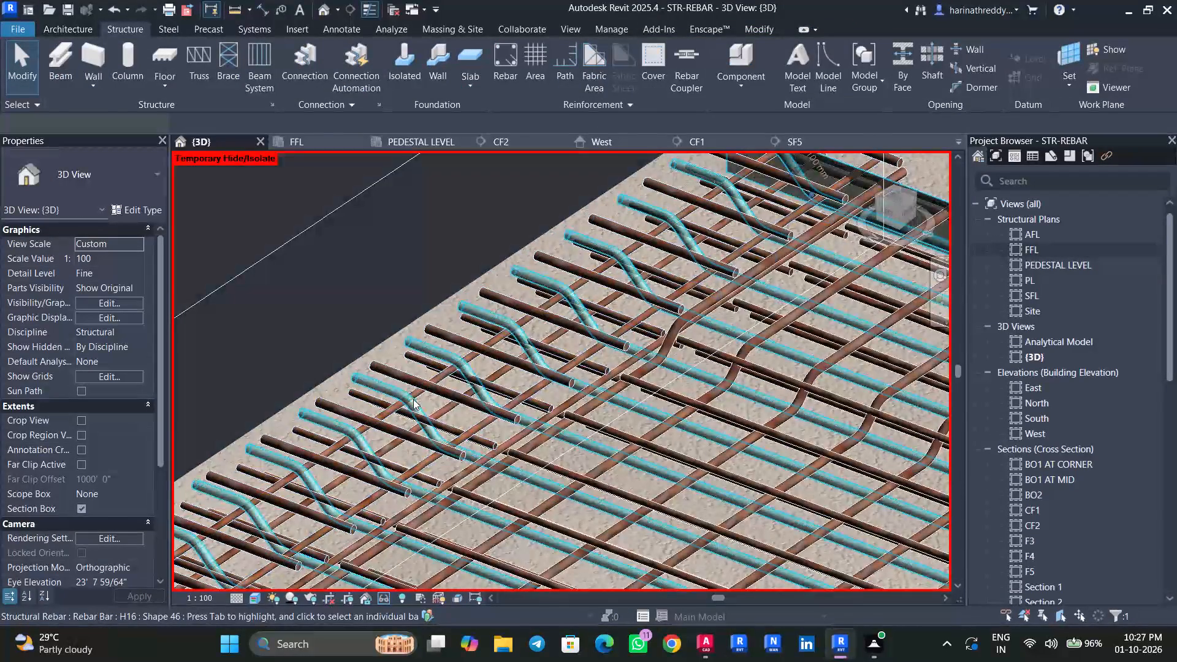
pyautogui.scroll(-7, 413, 399)
pyautogui.keyDown('shift'); pyautogui.moveTo(428, 403); pyautogui.dragTo(512, 554, button='middle'); pyautogui.keyUp('shift')
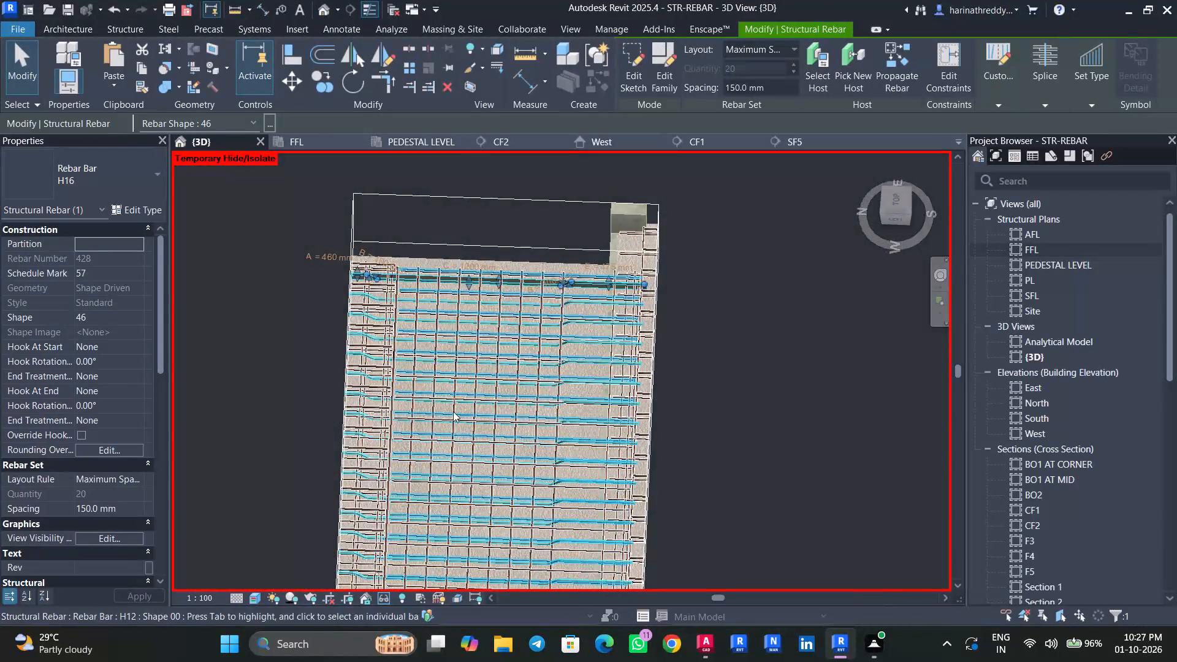
pyautogui.keyDown('shift'); pyautogui.moveTo(453, 411); pyautogui.dragTo(453, 490, button='middle'); pyautogui.keyUp('shift')
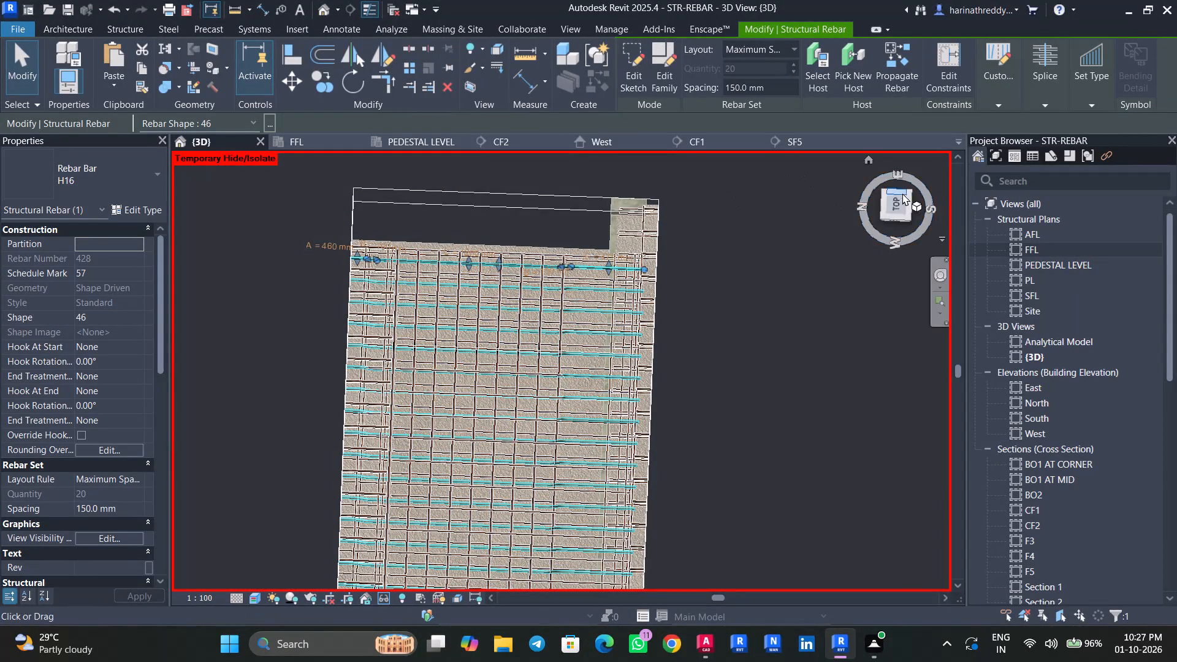
pyautogui.click(896, 201)
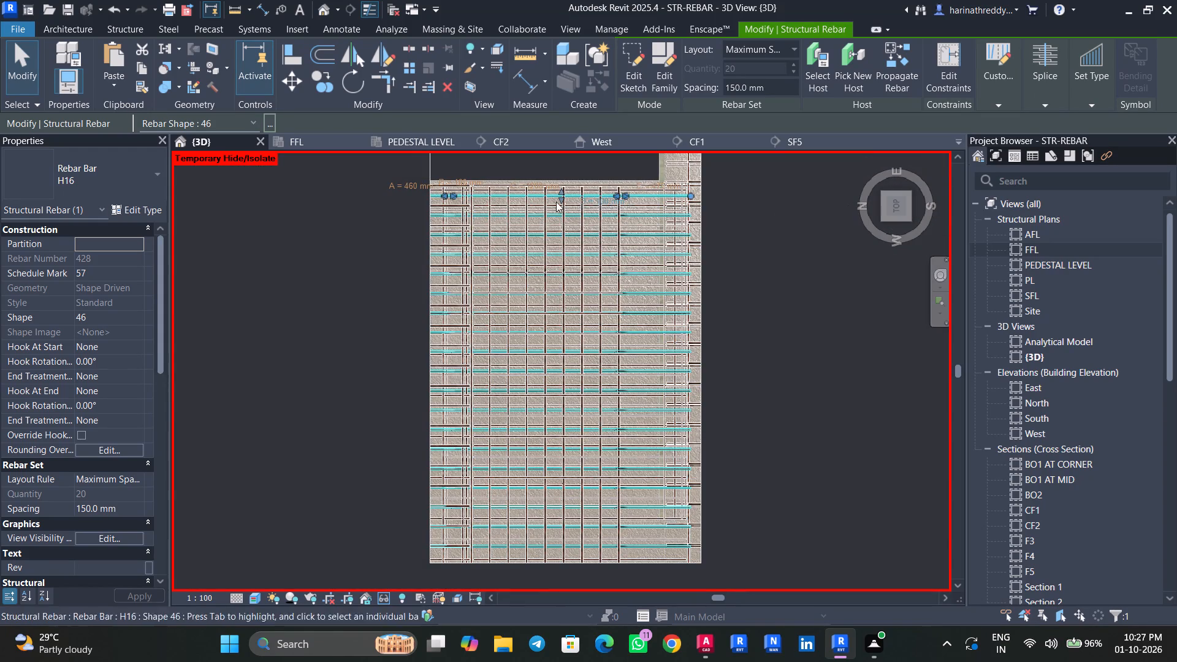
pyautogui.scroll(11, 450, 195)
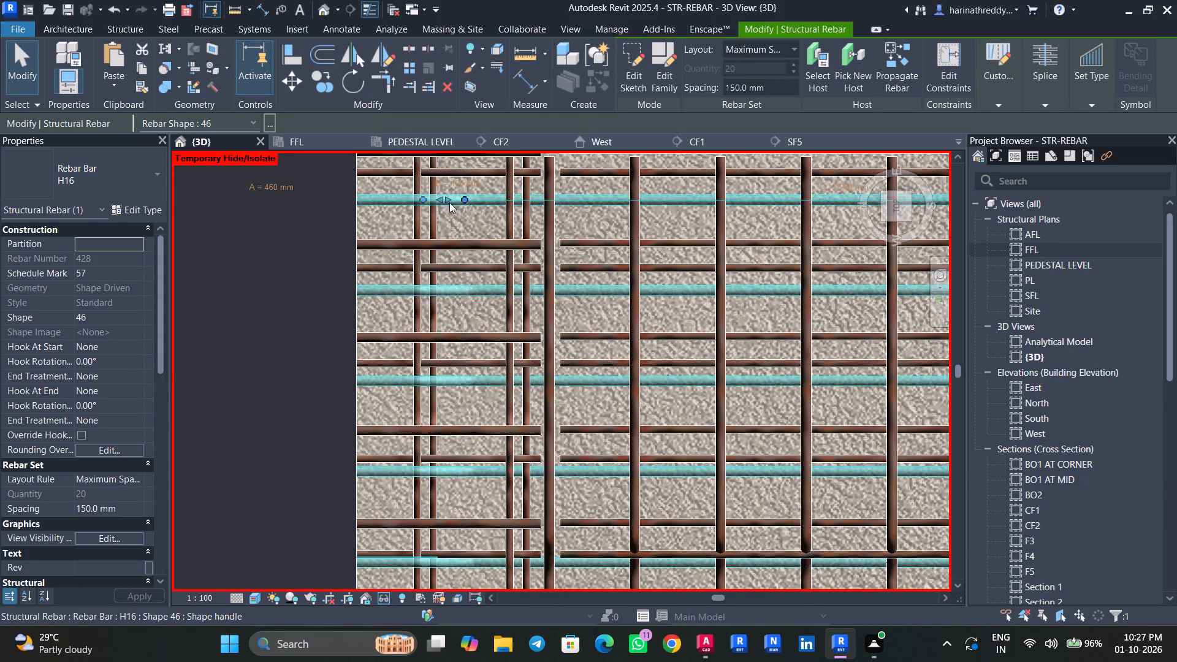
pyautogui.moveTo(448, 200); pyautogui.dragTo(599, 214)
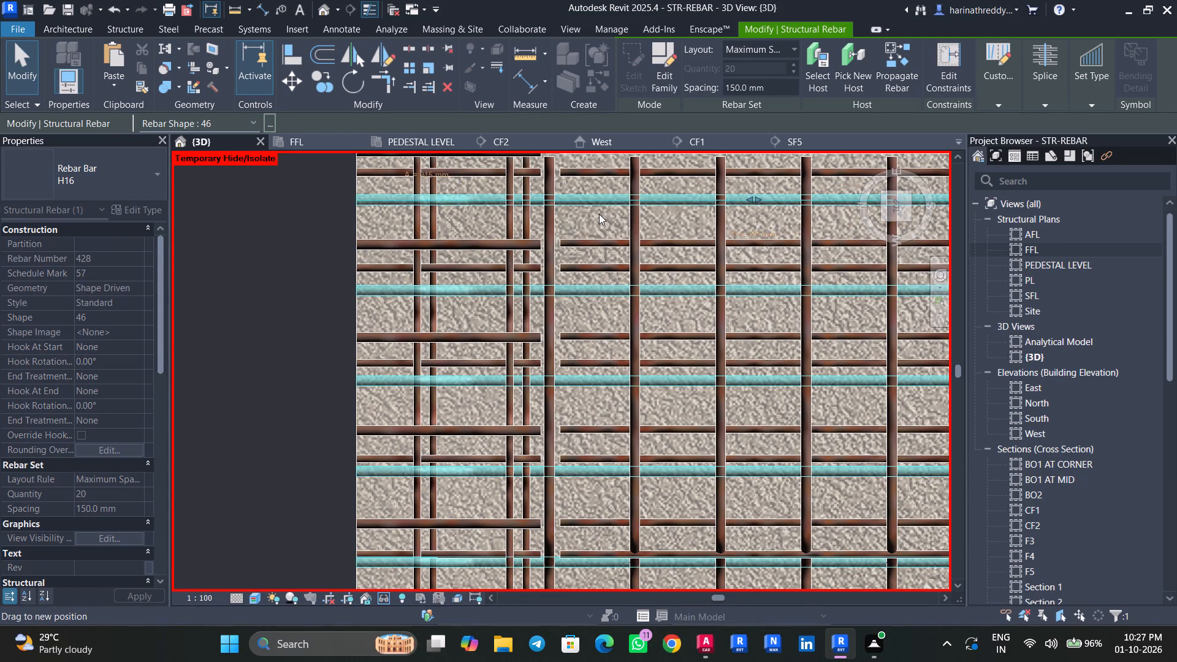
pyautogui.scroll(-9, 599, 214)
pyautogui.keyDown('shift'); pyautogui.moveTo(758, 351); pyautogui.dragTo(733, 118, button='middle'); pyautogui.keyUp('shift')
pyautogui.keyDown('shift'); pyautogui.moveTo(775, 405); pyautogui.dragTo(734, 354, button='middle'); pyautogui.keyUp('shift')
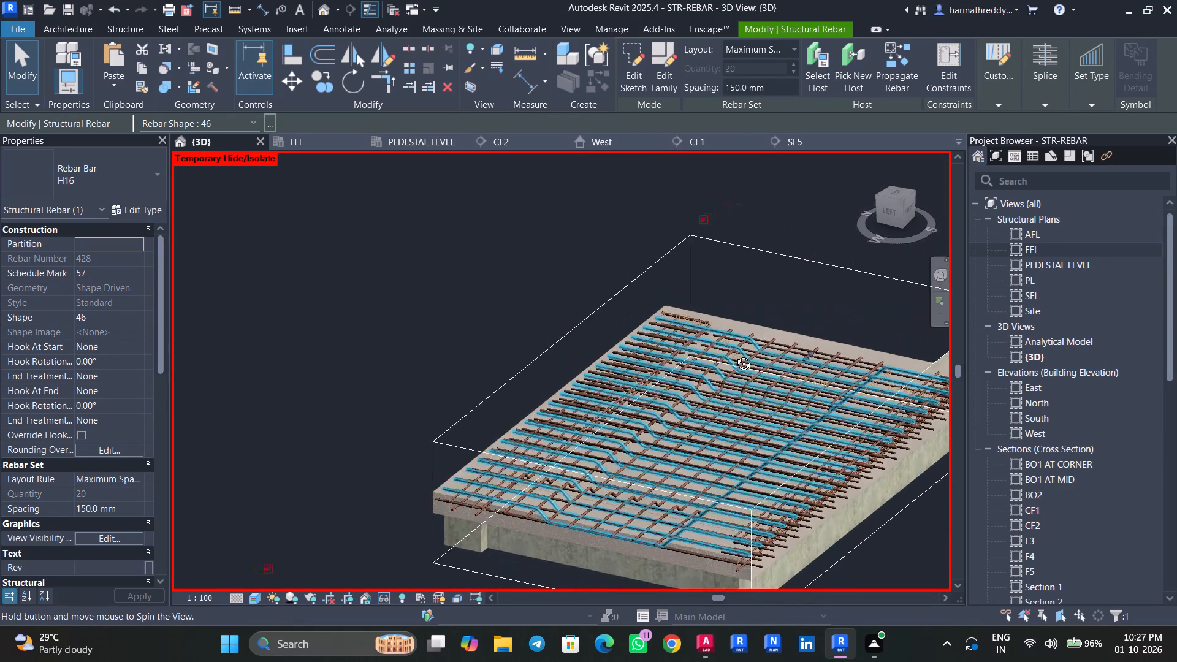
# Inspect the crank positions of the isolated panel's cranked H16 shape 46 bar sets against the crossing bars in 3D.
pyautogui.keyDown('shift'); pyautogui.moveTo(734, 354); pyautogui.dragTo(649, 422, button='middle'); pyautogui.keyUp('shift')
pyautogui.scroll(7, 516, 404)
pyautogui.press('Escape')
pyautogui.press('Escape')
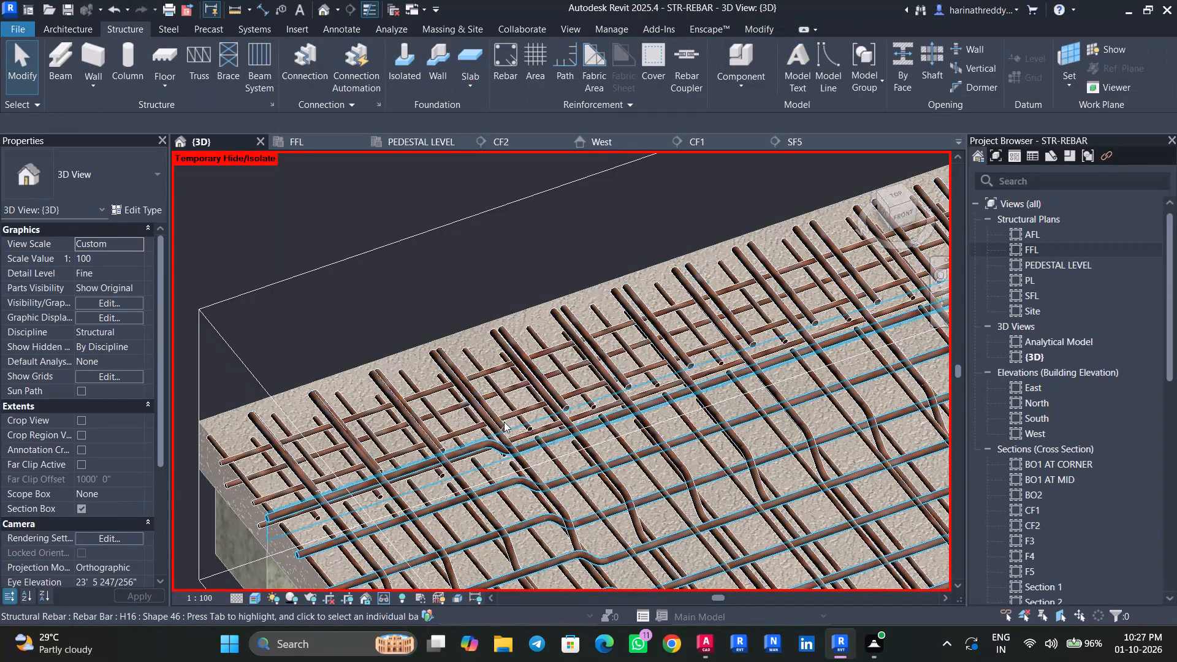
pyautogui.click(503, 419)
pyautogui.scroll(-4, 503, 419)
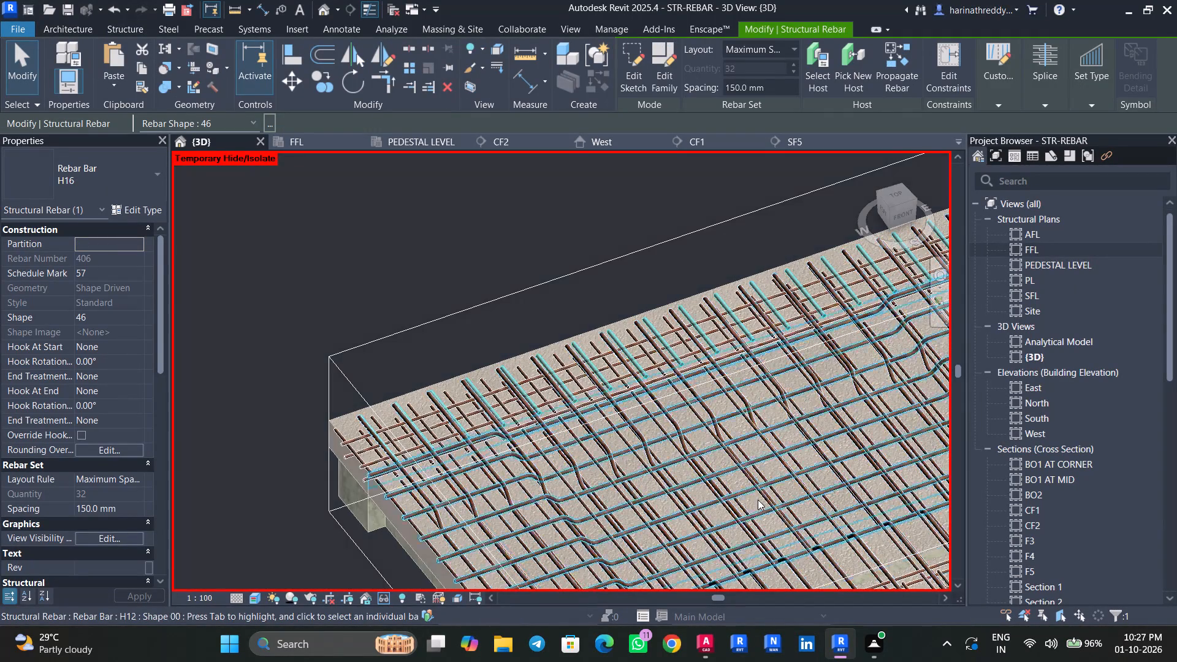
pyautogui.keyDown('shift'); pyautogui.moveTo(751, 501); pyautogui.dragTo(794, 489, button='middle'); pyautogui.keyUp('shift')
pyautogui.moveTo(795, 486); pyautogui.dragTo(528, 517, button='middle')
pyautogui.scroll(5, 728, 388)
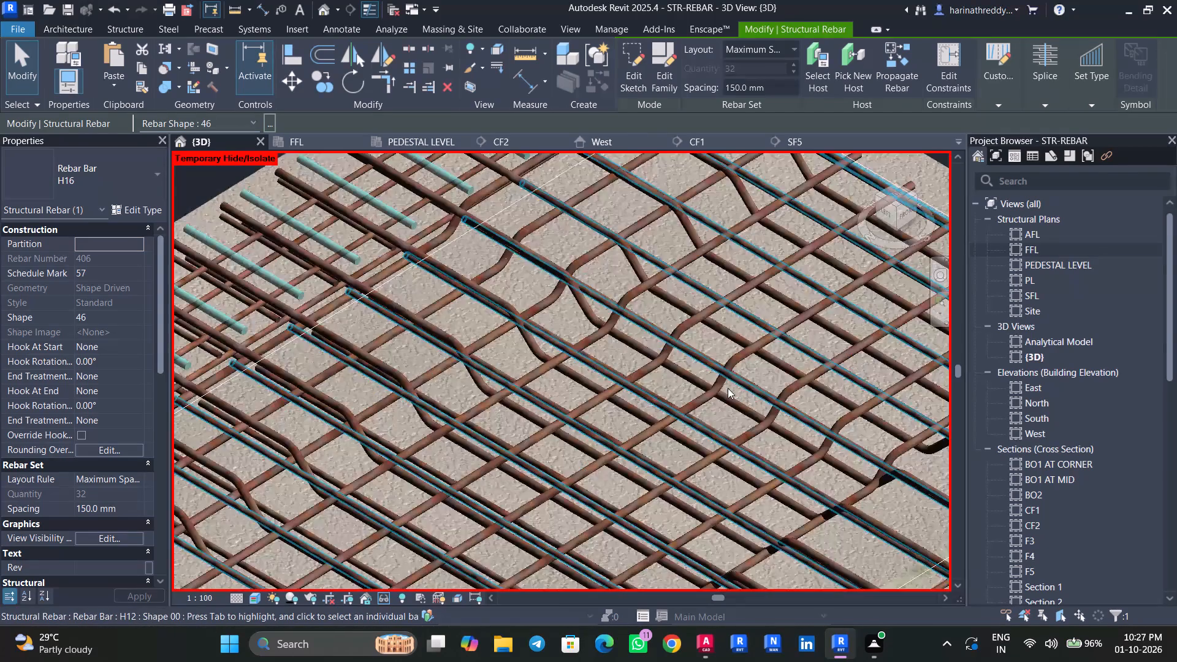
pyautogui.press('Escape')
pyautogui.press('Escape')
pyautogui.scroll(-14, 679, 399)
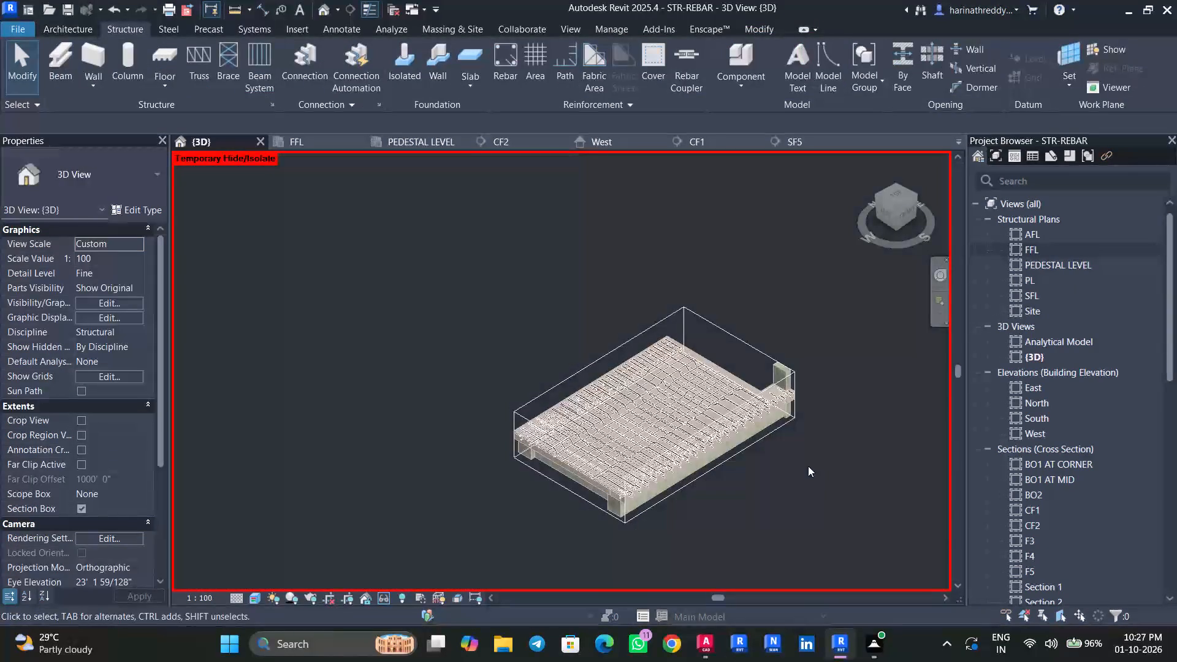
# Save the STR-REBAR model.
pyautogui.hotkey('ctrl', 's')
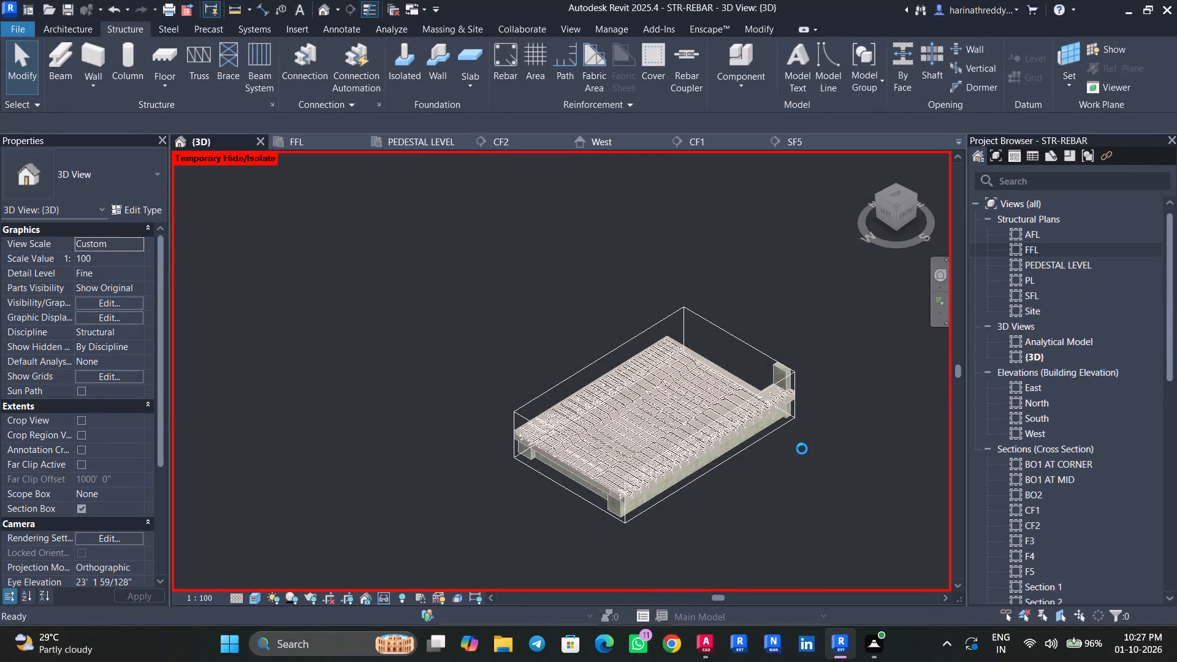
# In the top view, extend the panel's two-bar straight H12 set from the south edge inward to the nearest cranked H16 bar, giving 5 bars.
pyautogui.keyDown('shift'); pyautogui.moveTo(752, 468); pyautogui.dragTo(796, 533, button='middle'); pyautogui.keyUp('shift')
pyautogui.scroll(1, 798, 526)
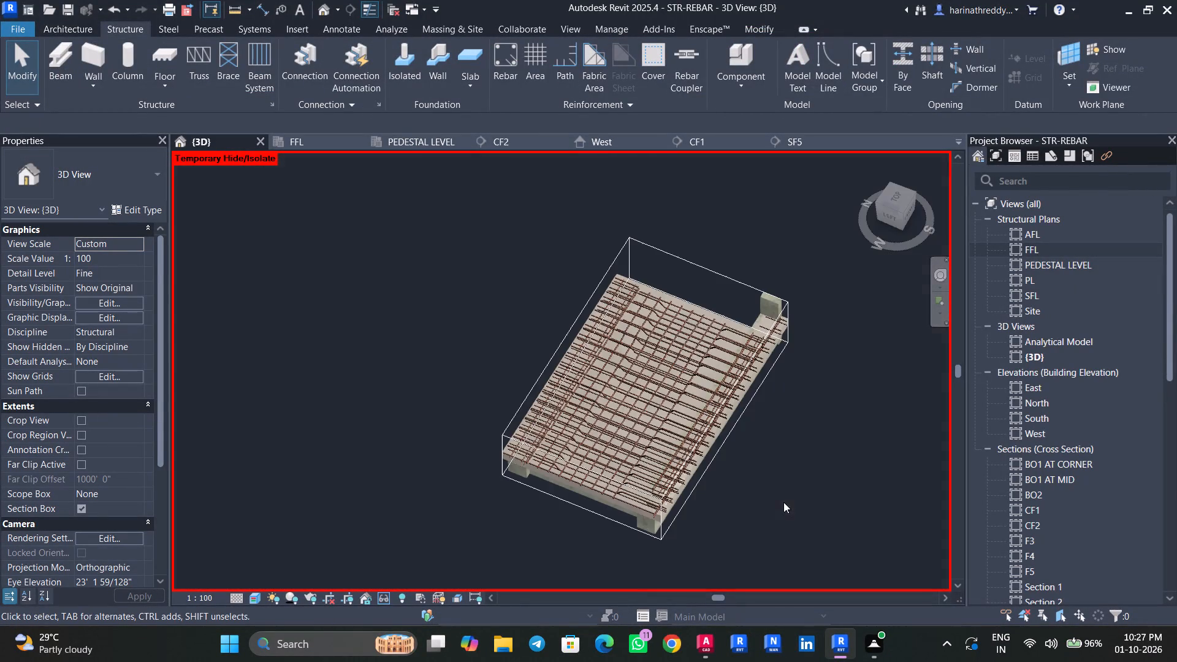
pyautogui.keyDown('shift'); pyautogui.moveTo(763, 490); pyautogui.dragTo(799, 546, button='middle'); pyautogui.keyUp('shift')
pyautogui.keyDown('shift'); pyautogui.moveTo(800, 535); pyautogui.dragTo(821, 551, button='middle'); pyautogui.keyUp('shift')
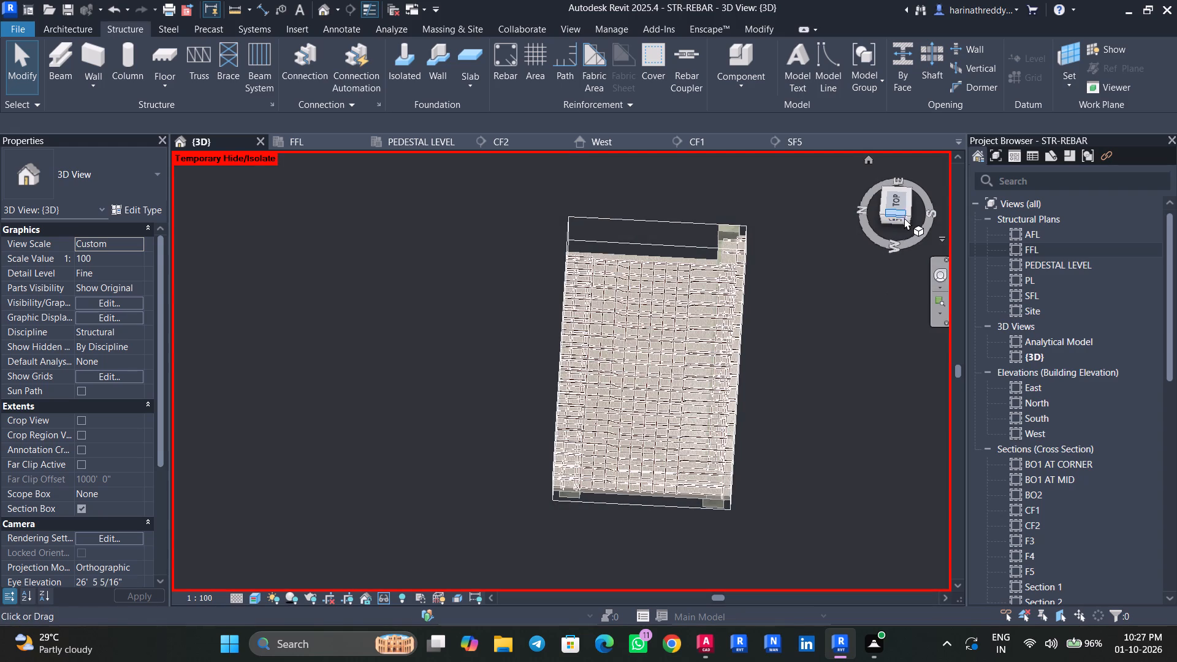
pyautogui.click(896, 202)
pyautogui.scroll(-1, 569, 314)
pyautogui.scroll(2, 569, 314)
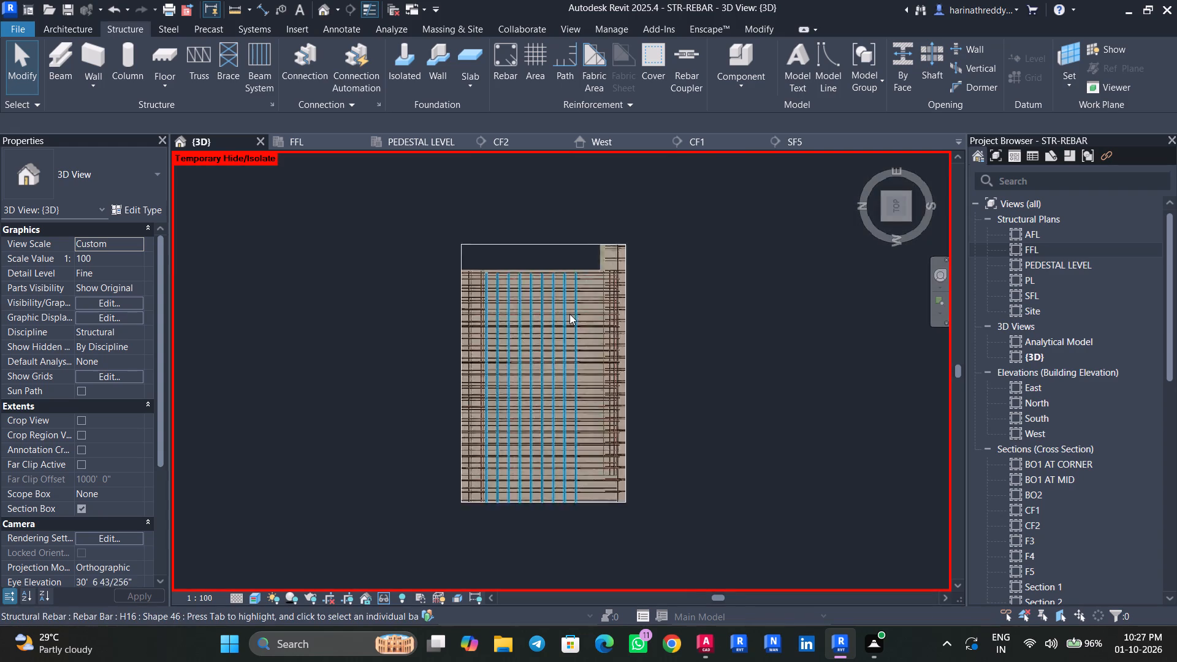
pyautogui.scroll(7, 569, 314)
pyautogui.click(653, 296)
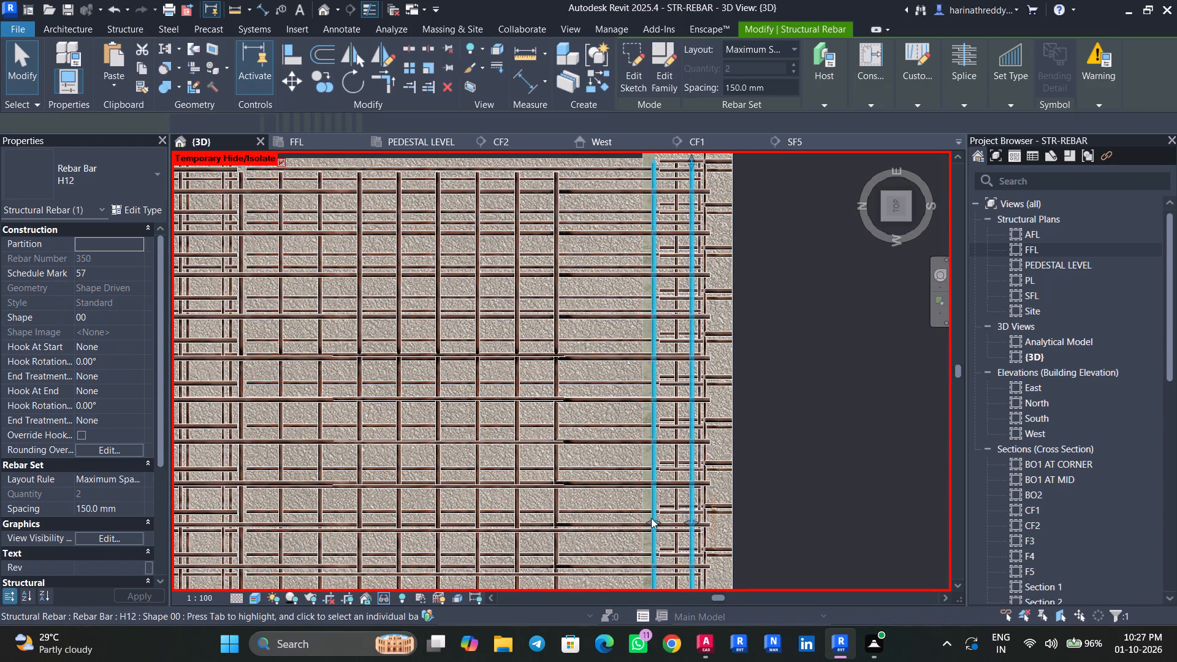
pyautogui.moveTo(647, 519); pyautogui.dragTo(566, 516)
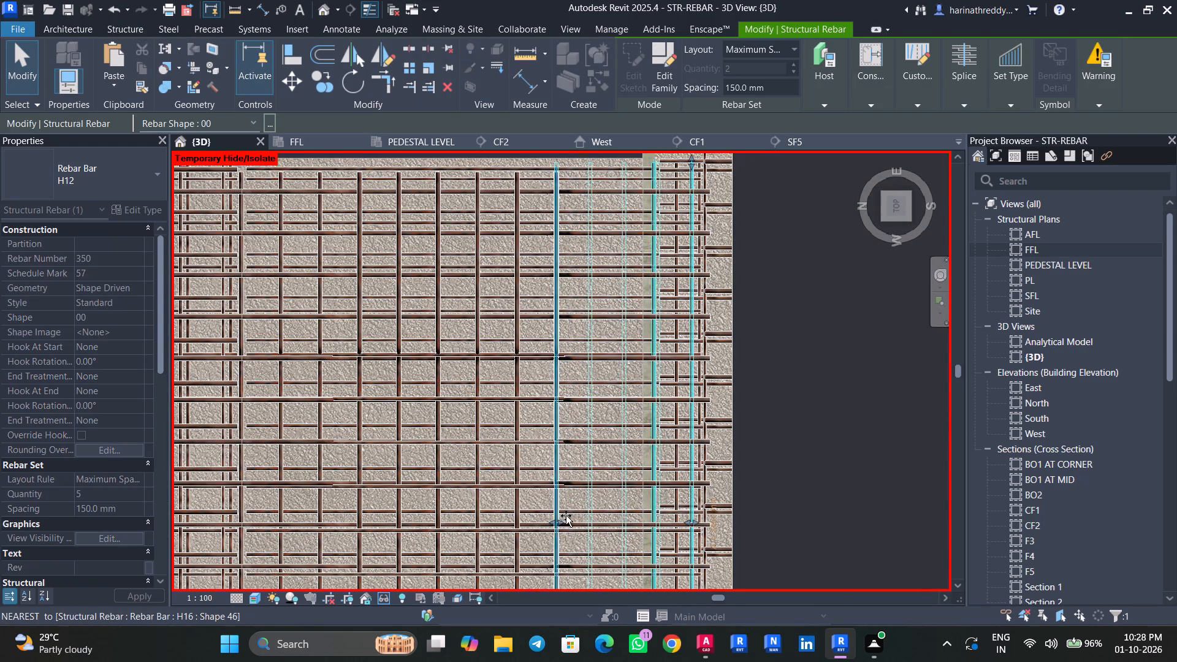
pyautogui.moveTo(566, 516); pyautogui.dragTo(563, 514)
pyautogui.press('Escape')
pyautogui.press('Escape')
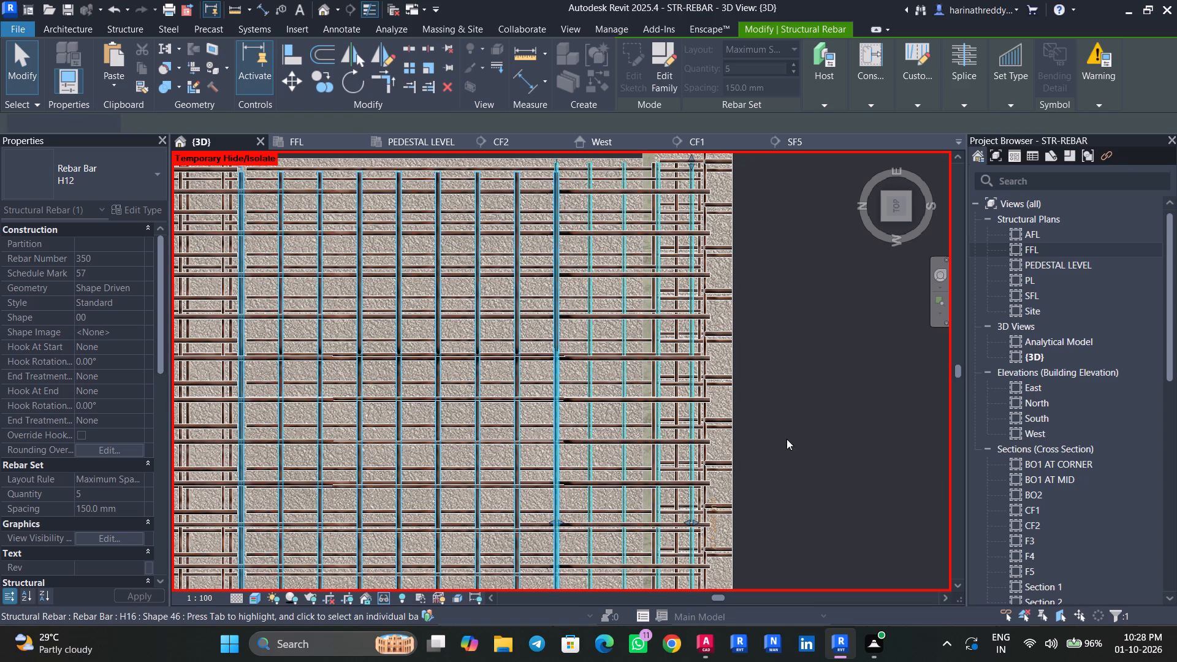
# Turn off the section box in the {3D} view to bring back the surrounding floor panels.
pyautogui.scroll(-5, 787, 434)
pyautogui.keyDown('shift'); pyautogui.moveTo(821, 470); pyautogui.dragTo(821, 225, button='middle'); pyautogui.keyUp('shift')
pyautogui.moveTo(810, 466); pyautogui.dragTo(744, 197, button='middle')
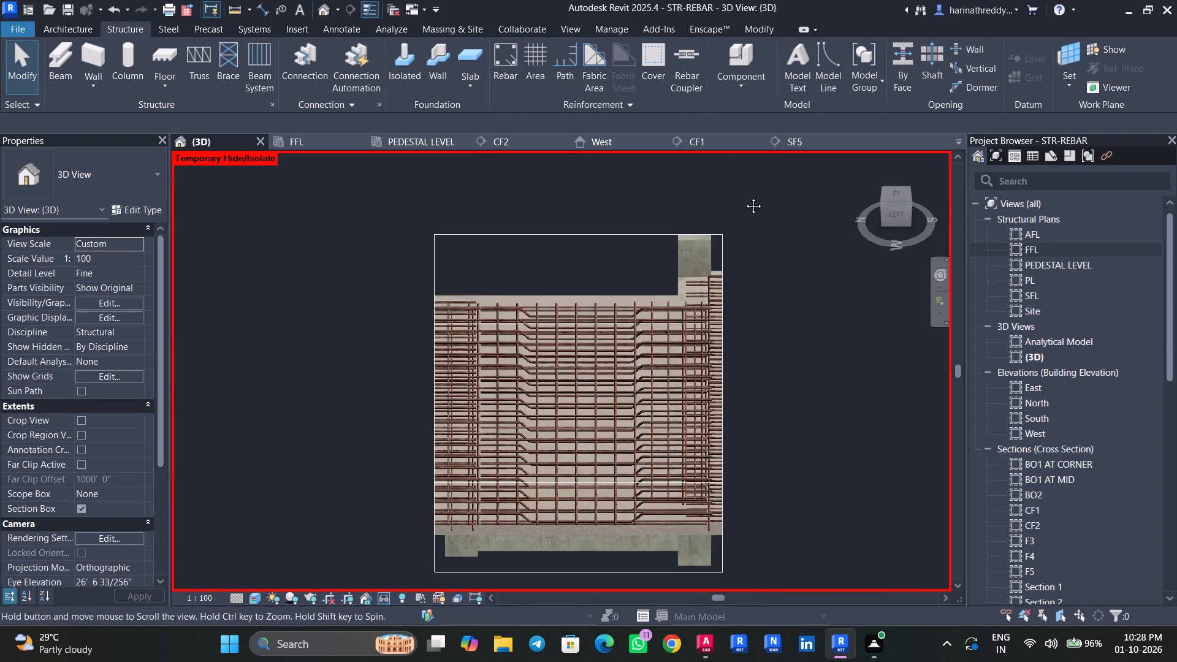
pyautogui.moveTo(744, 197); pyautogui.dragTo(743, 162, button='middle')
pyautogui.scroll(-6, 761, 316)
pyautogui.click(417, 146)
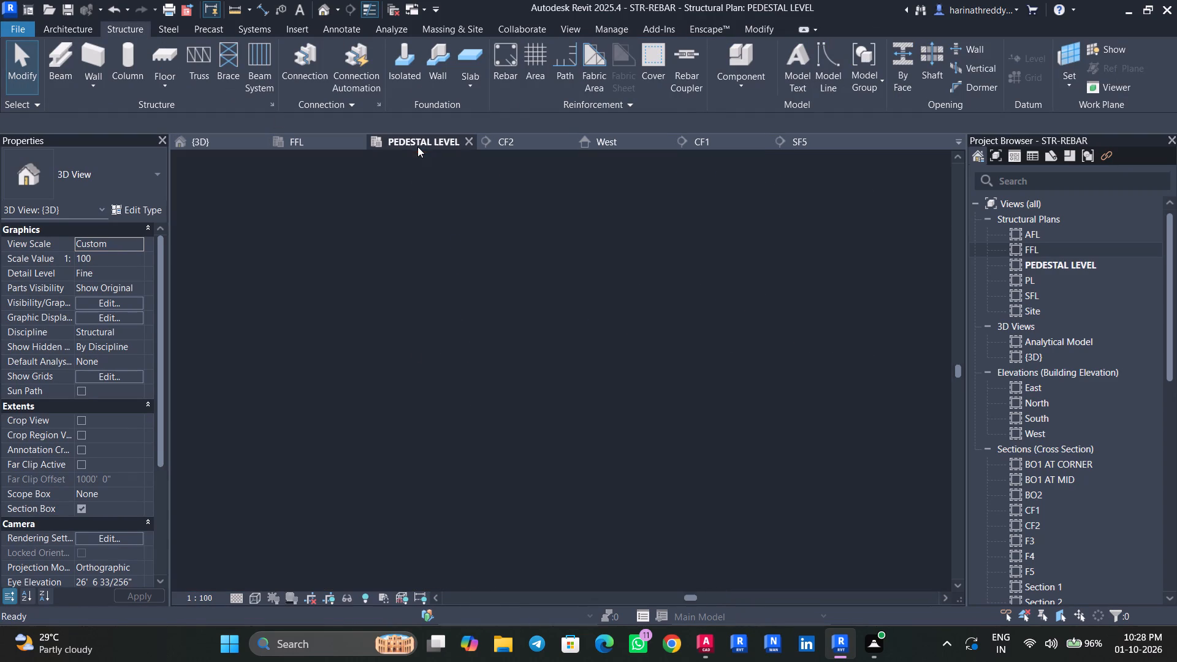
pyautogui.click(211, 144)
pyautogui.keyDown('shift'); pyautogui.moveTo(622, 427); pyautogui.dragTo(583, 427, button='middle'); pyautogui.keyUp('shift')
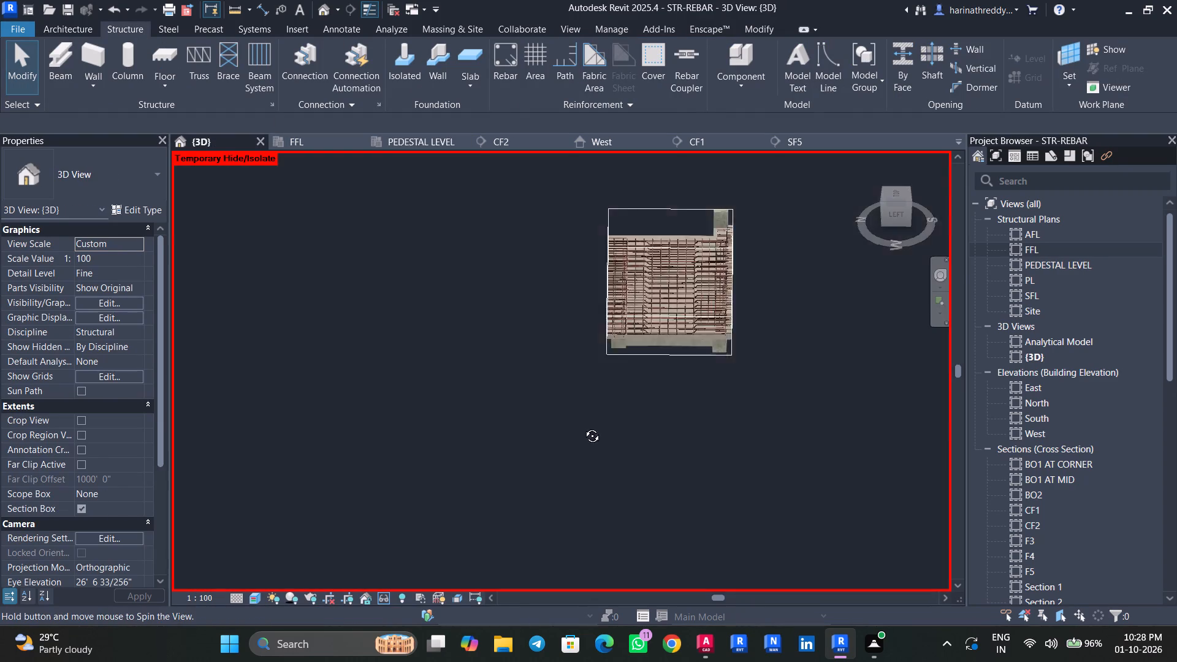
pyautogui.keyDown('shift'); pyautogui.moveTo(583, 427); pyautogui.dragTo(438, 398, button='middle'); pyautogui.keyUp('shift')
pyautogui.click(82, 506)
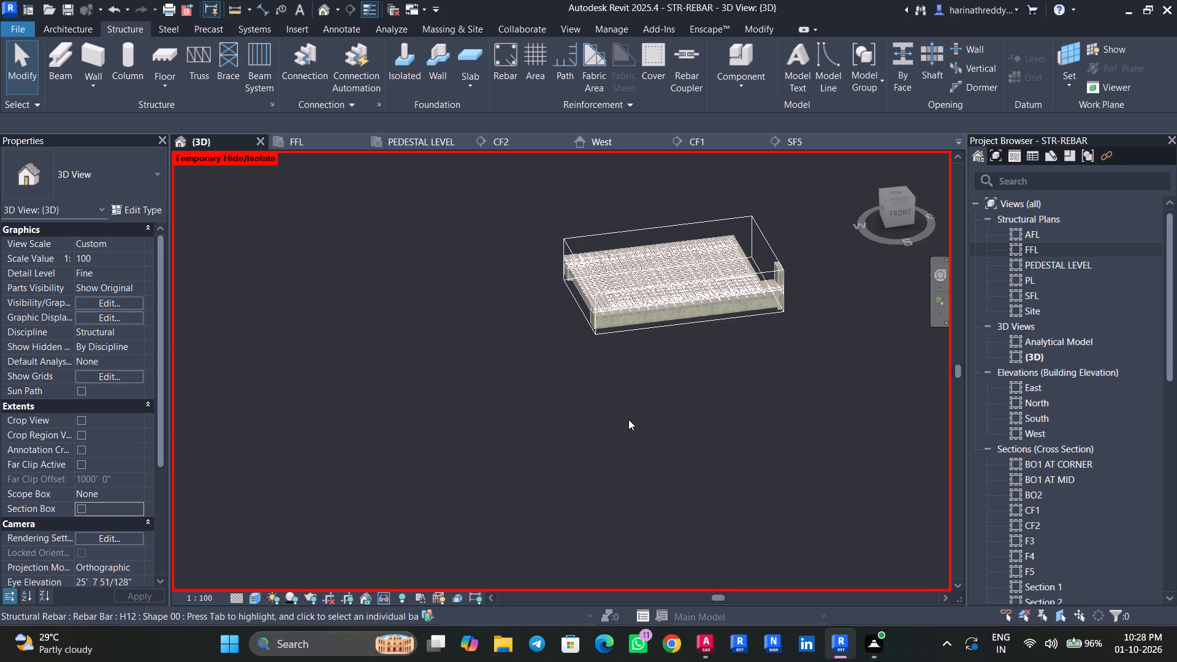
# Examine the reinforcement of the other FFL floor panels in 3D, looking for areas where the cranked bars stop short.
pyautogui.scroll(5, 497, 292)
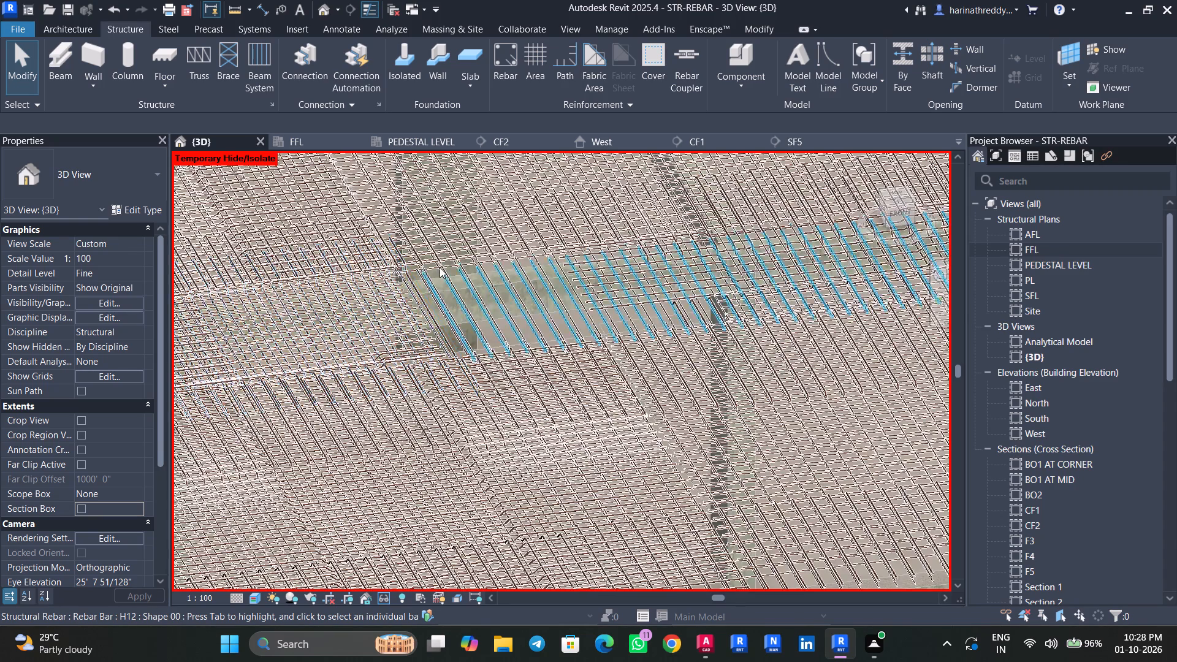
pyautogui.scroll(4, 440, 267)
pyautogui.keyDown('shift'); pyautogui.moveTo(634, 351); pyautogui.dragTo(500, 306, button='middle'); pyautogui.keyUp('shift')
pyautogui.moveTo(584, 304); pyautogui.dragTo(249, 544, button='middle')
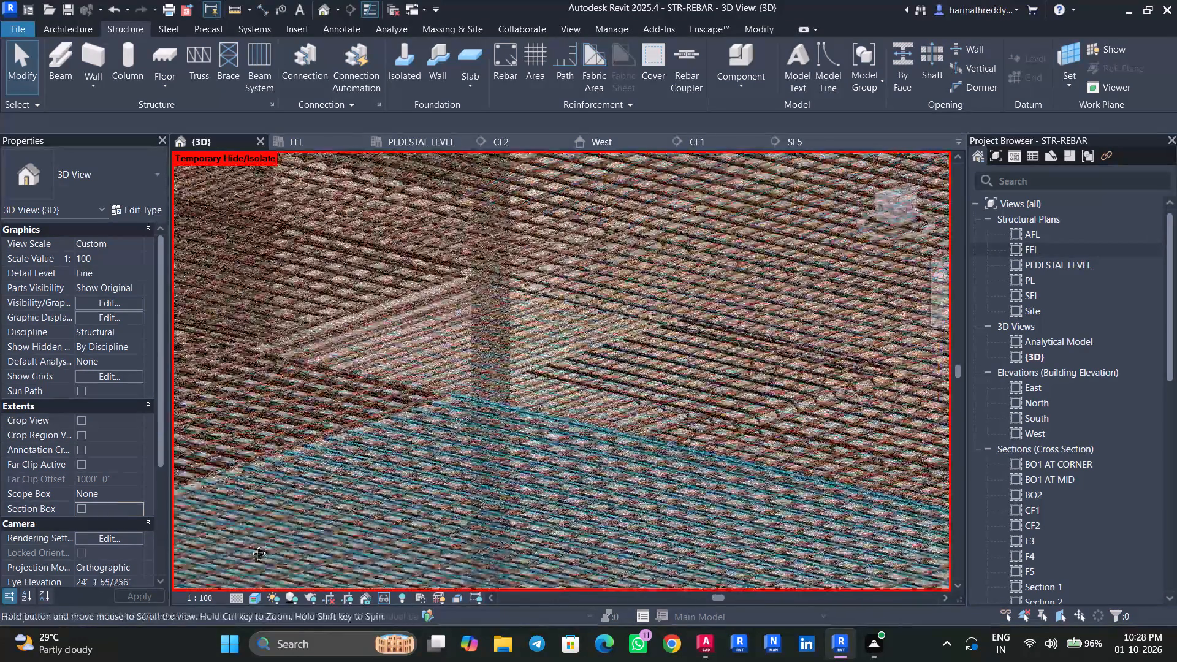
pyautogui.moveTo(249, 544); pyautogui.dragTo(250, 546, button='middle')
pyautogui.press('Escape')
pyautogui.press('Escape')
pyautogui.keyDown('shift'); pyautogui.moveTo(559, 466); pyautogui.dragTo(604, 315, button='middle'); pyautogui.keyUp('shift')
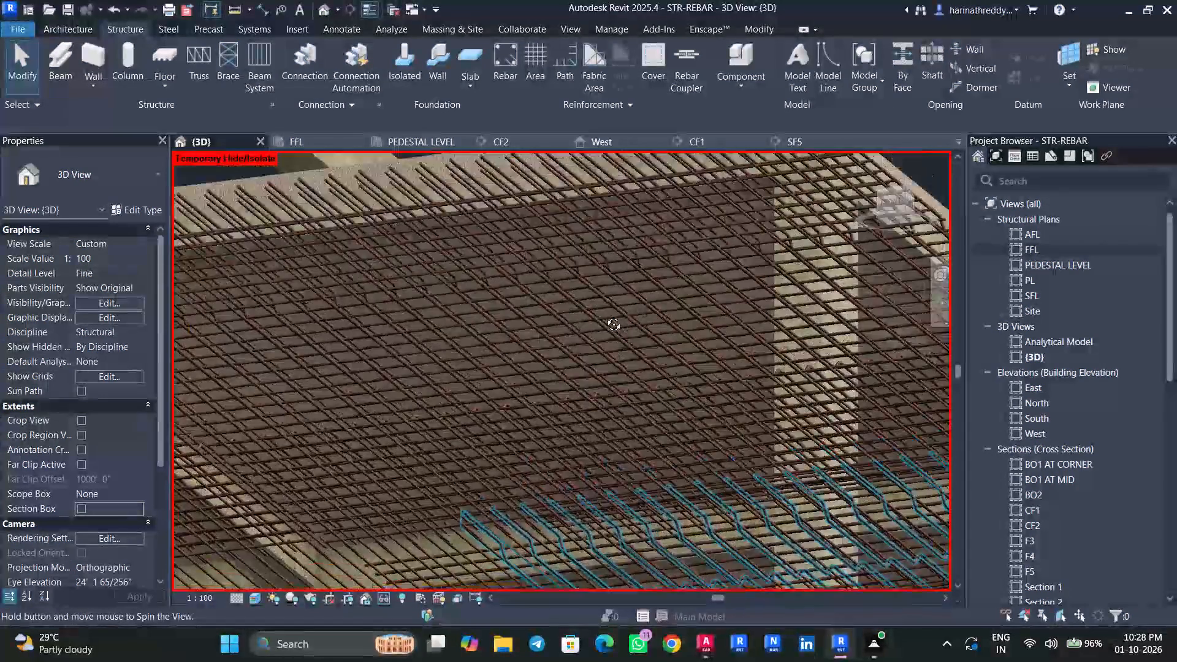
pyautogui.keyDown('shift'); pyautogui.moveTo(604, 315); pyautogui.dragTo(465, 556, button='middle'); pyautogui.keyUp('shift')
pyautogui.moveTo(646, 421); pyautogui.dragTo(398, 494, button='middle')
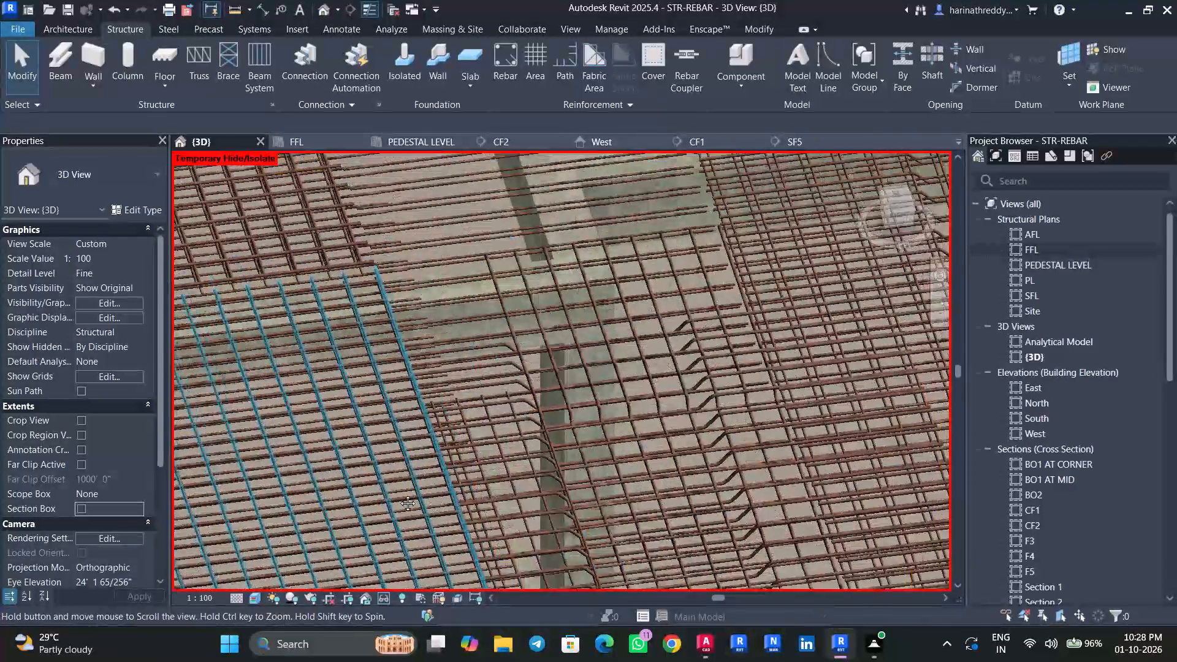
pyautogui.moveTo(398, 494); pyautogui.dragTo(398, 495, button='middle')
pyautogui.press('Escape')
pyautogui.keyDown('shift'); pyautogui.moveTo(708, 285); pyautogui.dragTo(694, 199, button='middle'); pyautogui.keyUp('shift')
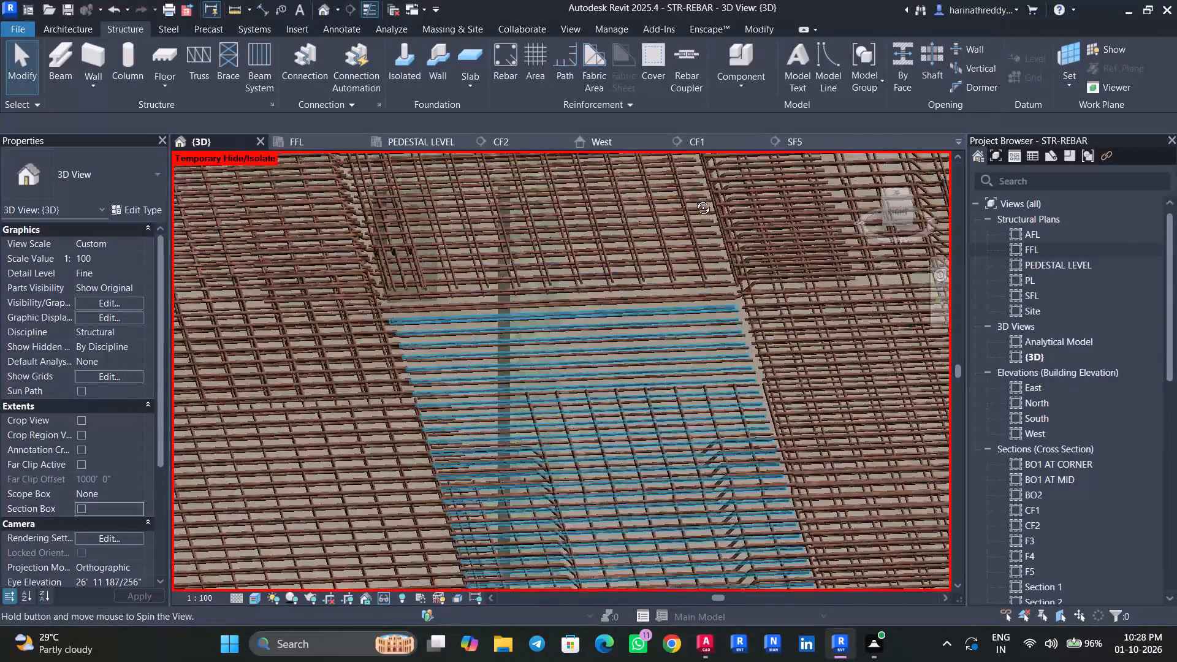
pyautogui.keyDown('shift'); pyautogui.moveTo(694, 199); pyautogui.dragTo(694, 198, button='middle'); pyautogui.keyUp('shift')
pyautogui.moveTo(664, 332); pyautogui.dragTo(669, 129, button='middle')
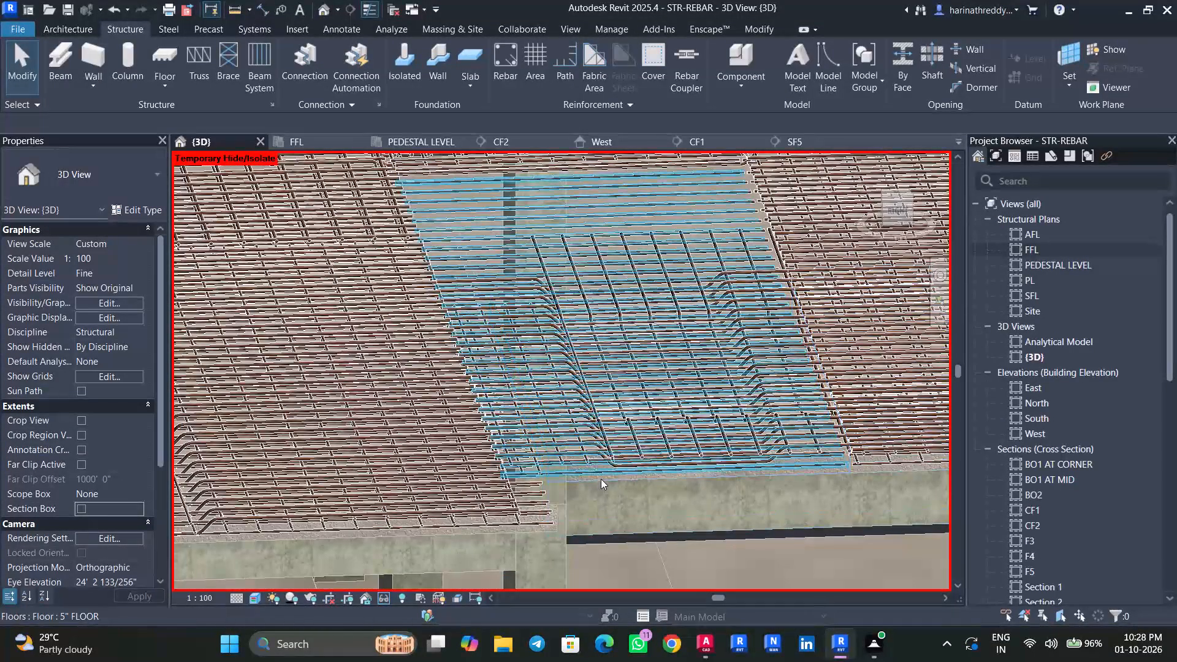
pyautogui.scroll(1, 601, 482)
pyautogui.scroll(-1, 601, 482)
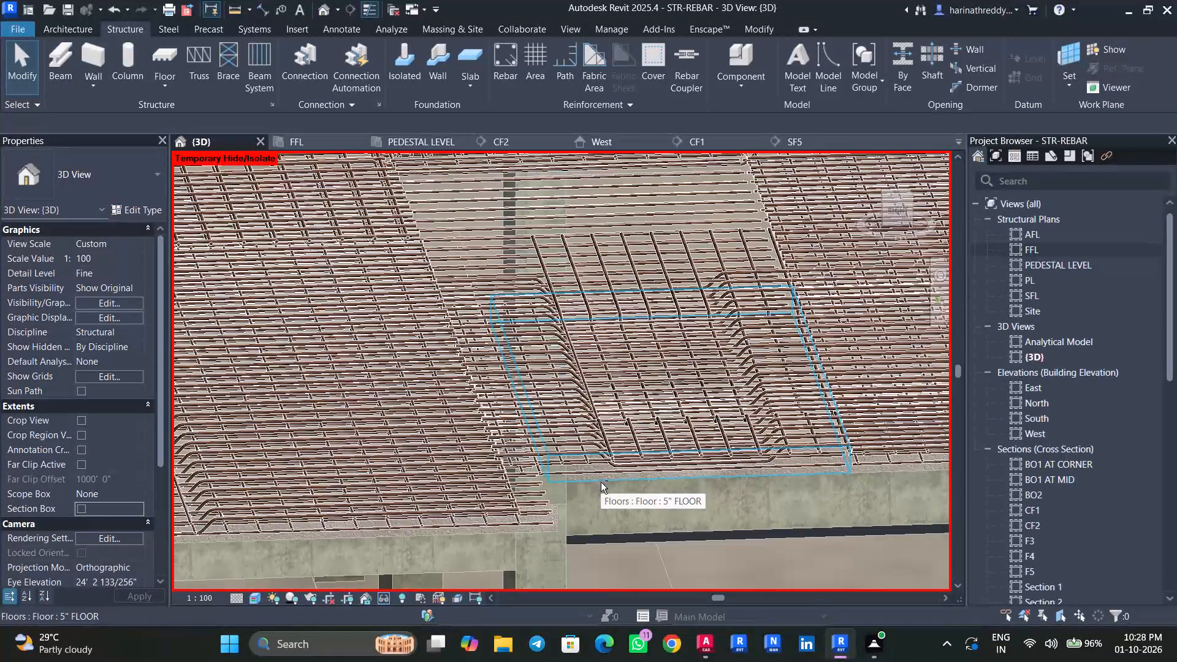
pyautogui.keyDown('shift'); pyautogui.moveTo(600, 482); pyautogui.dragTo(530, 484, button='middle'); pyautogui.keyUp('shift')
pyautogui.scroll(2, 670, 246)
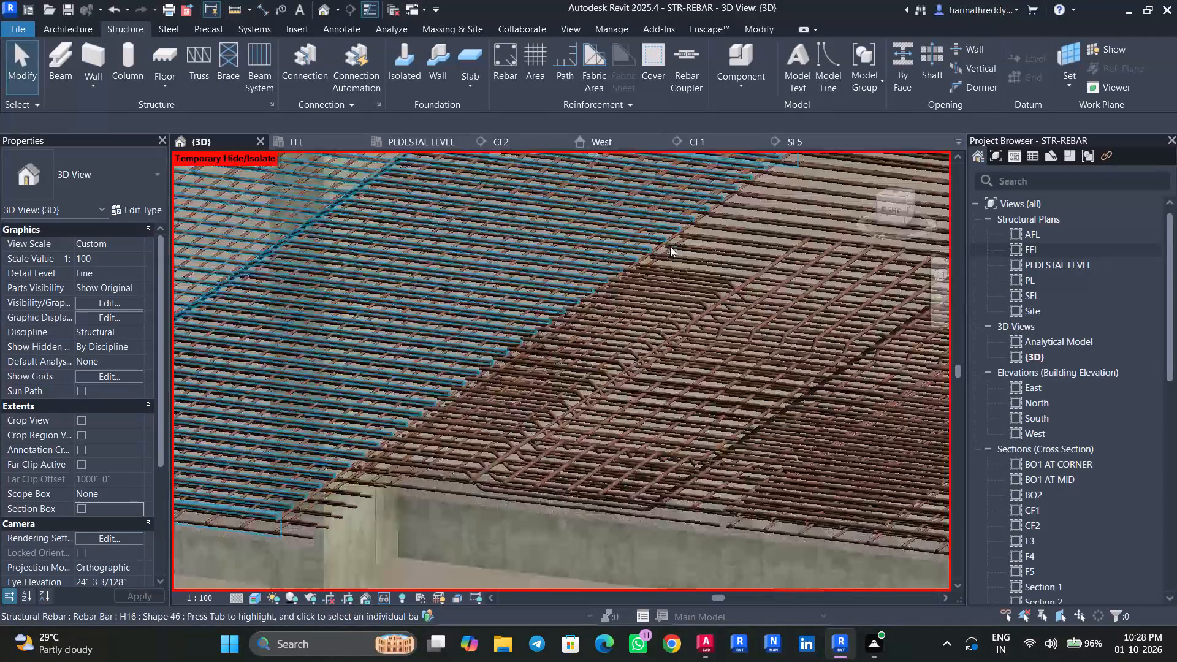
pyautogui.scroll(7, 670, 246)
pyautogui.keyDown('shift'); pyautogui.moveTo(723, 276); pyautogui.dragTo(723, 322, button='middle'); pyautogui.keyUp('shift')
pyautogui.scroll(-6, 723, 314)
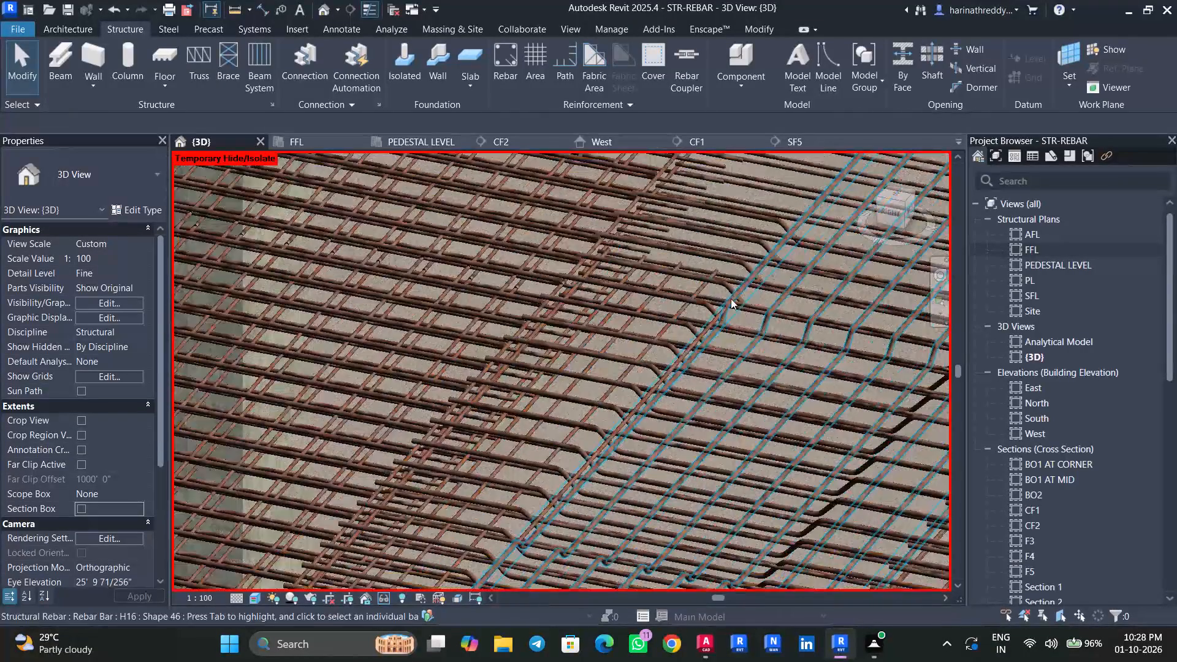
# Isolate the partly reinforced 5" FLOOR panel at FFL in a section box in 3D.
pyautogui.moveTo(718, 316); pyautogui.dragTo(501, 552, button='middle')
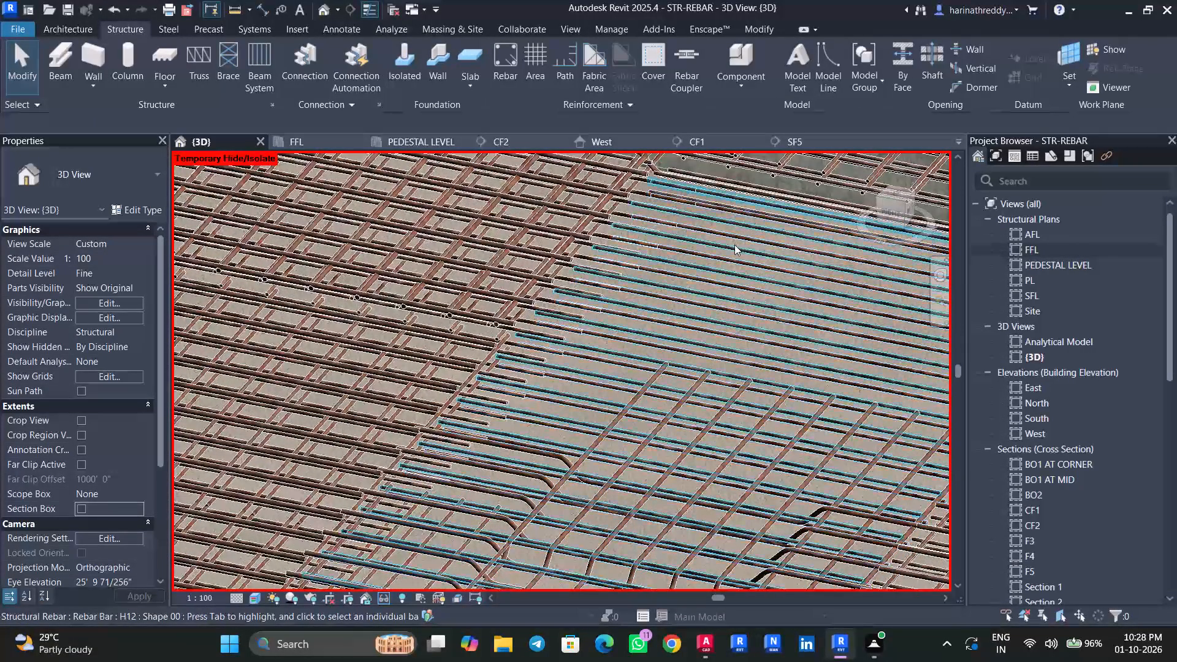
pyautogui.press('Tab')
pyautogui.press('Tab')
pyautogui.press('Tab')
pyautogui.press('Tab')
pyautogui.press('Tab')
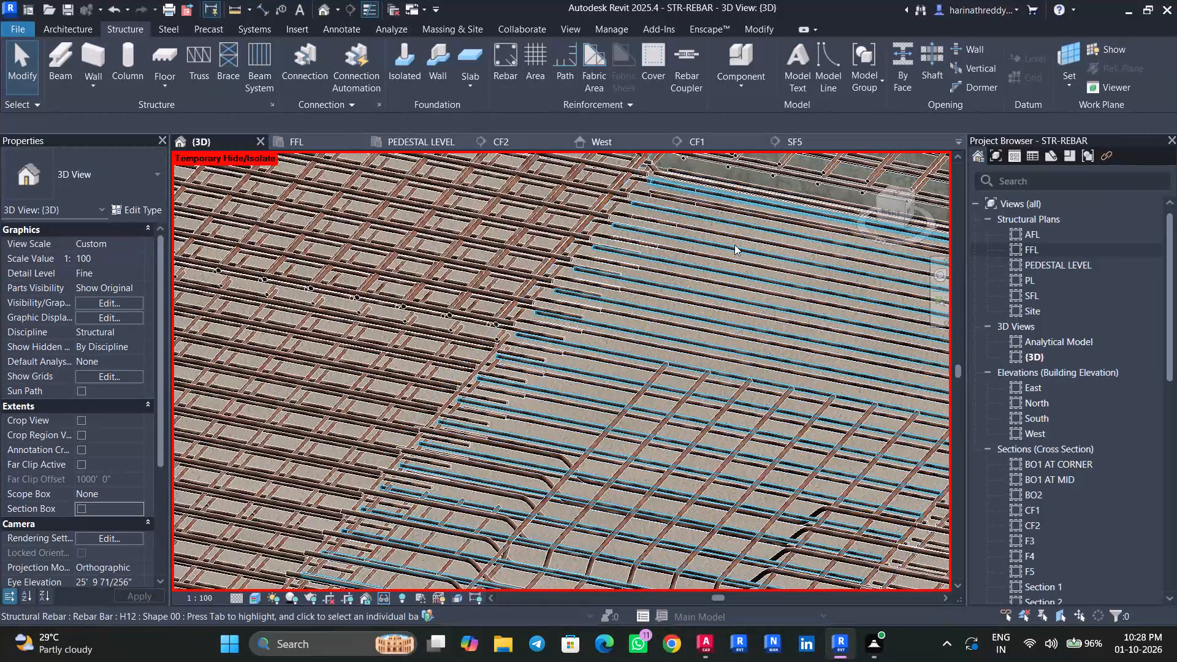
pyautogui.press('Tab')
pyautogui.press('Tab')
pyautogui.press('Tab')
pyautogui.press('Tab')
pyautogui.click(734, 245)
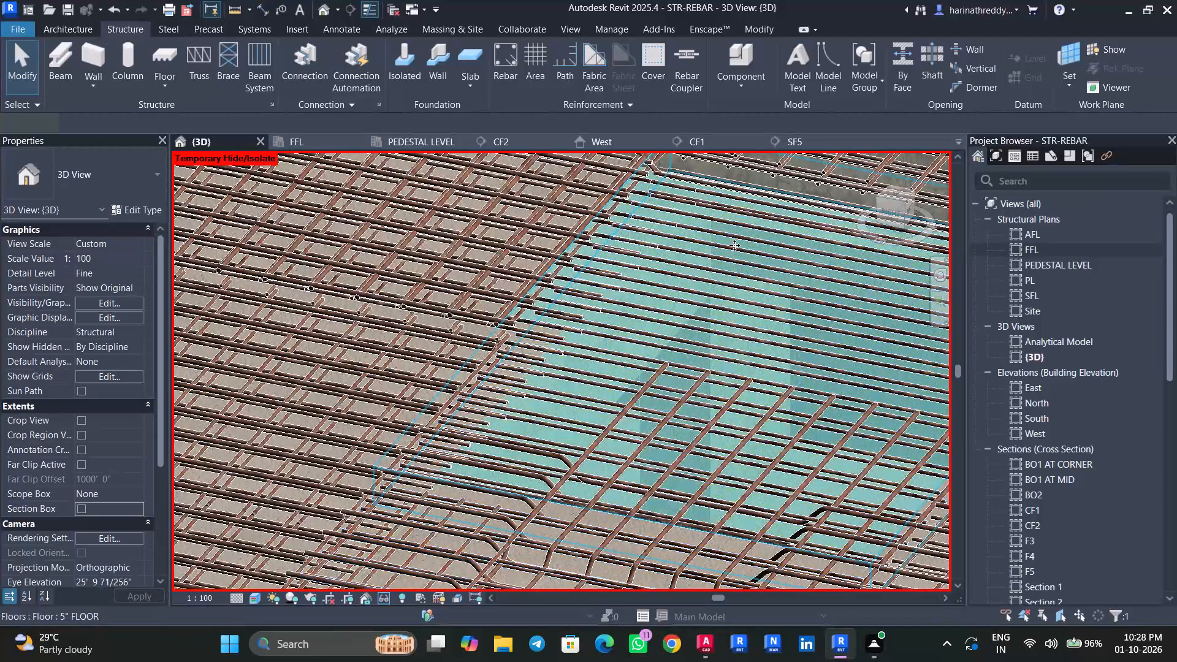
pyautogui.click(509, 89)
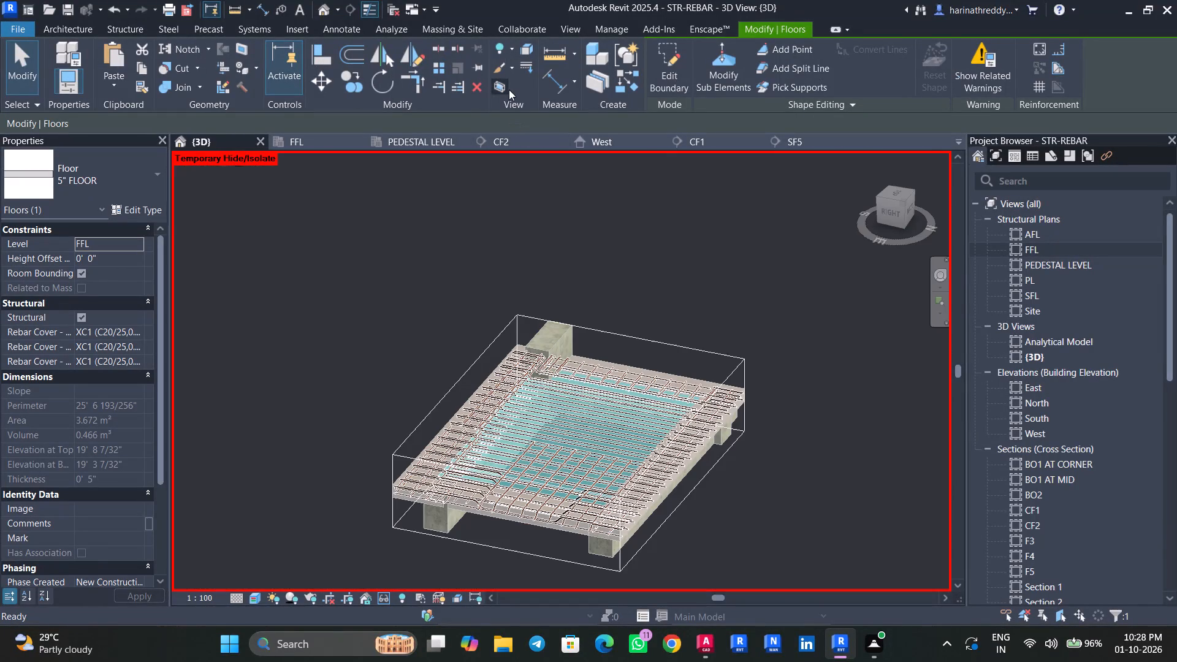
# Examine the isolated panel's bar layout in 3D around the column corner and the area without crossing bars.
pyautogui.keyDown('shift'); pyautogui.moveTo(842, 428); pyautogui.dragTo(743, 604, button='middle'); pyautogui.keyUp('shift')
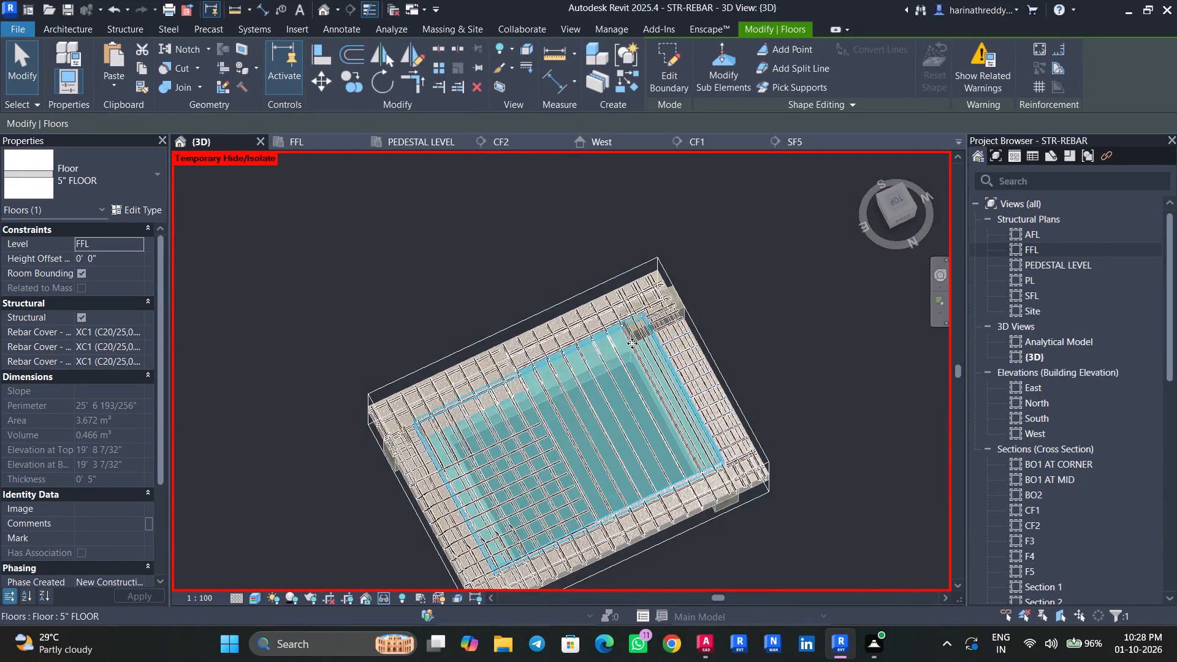
pyautogui.scroll(2, 595, 345)
pyautogui.scroll(-1, 595, 345)
pyautogui.scroll(6, 595, 345)
pyautogui.keyDown('shift'); pyautogui.moveTo(578, 392); pyautogui.dragTo(710, 300, button='middle'); pyautogui.keyUp('shift')
pyautogui.keyDown('shift'); pyautogui.moveTo(538, 457); pyautogui.dragTo(561, 384, button='middle'); pyautogui.keyUp('shift')
pyautogui.keyDown('shift'); pyautogui.scroll(1, 561, 384); pyautogui.keyUp('shift')
pyautogui.moveTo(511, 464); pyautogui.dragTo(673, 342, button='middle')
pyautogui.scroll(4, 453, 456)
pyautogui.scroll(-5, 609, 455)
pyautogui.moveTo(717, 420); pyautogui.dragTo(660, 454, button='middle')
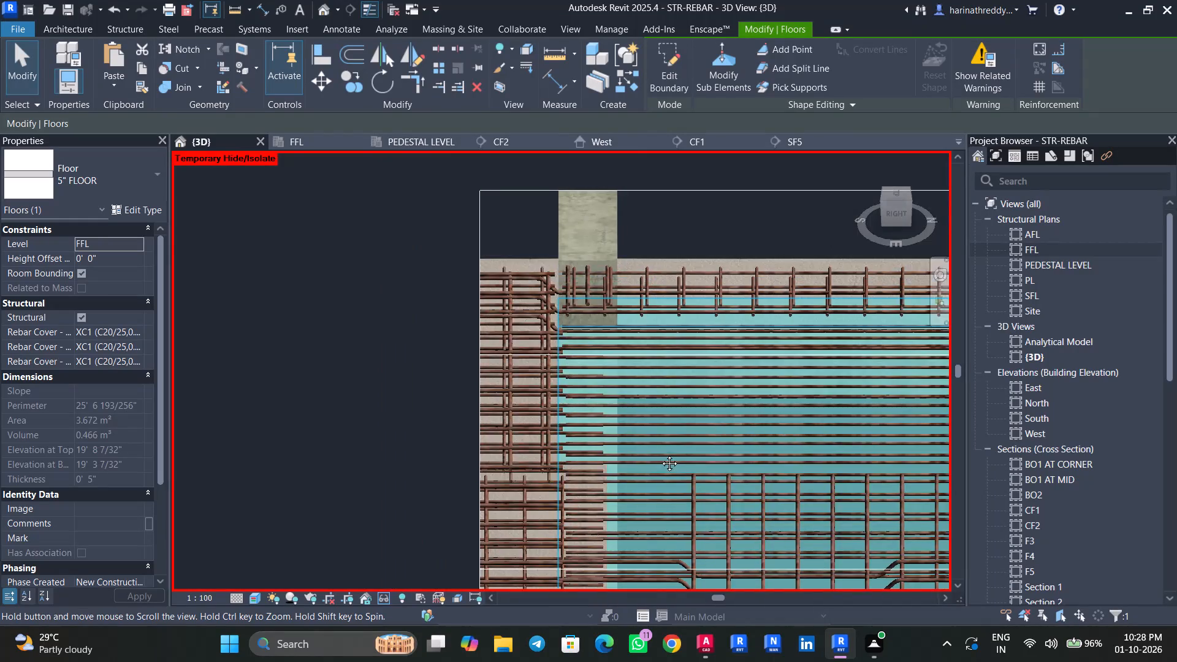
pyautogui.moveTo(660, 454); pyautogui.dragTo(600, 470, button='middle')
pyautogui.press('Escape')
pyautogui.press('Escape')
# Extend the cranked H16 shape 46 bar set at the panel's west end eastward across the sparse area, giving 30 bars at 150 mm spacing.
pyautogui.click(878, 367)
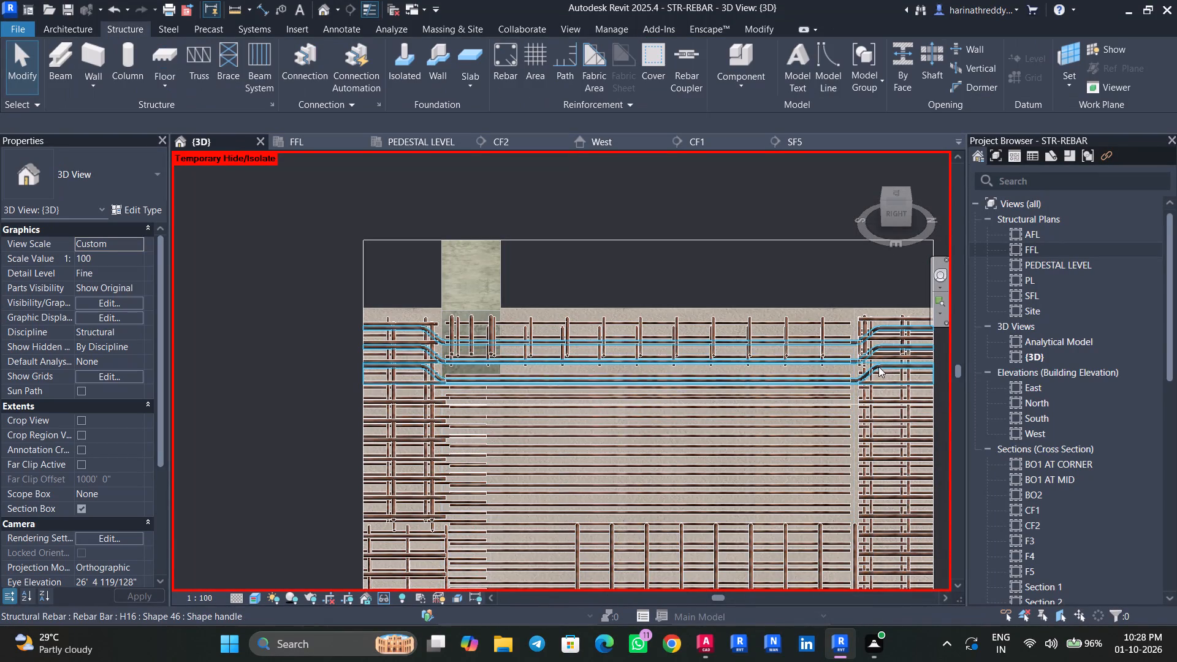
pyautogui.keyDown('shift'); pyautogui.moveTo(655, 408); pyautogui.dragTo(817, 554, button='middle'); pyautogui.keyUp('shift')
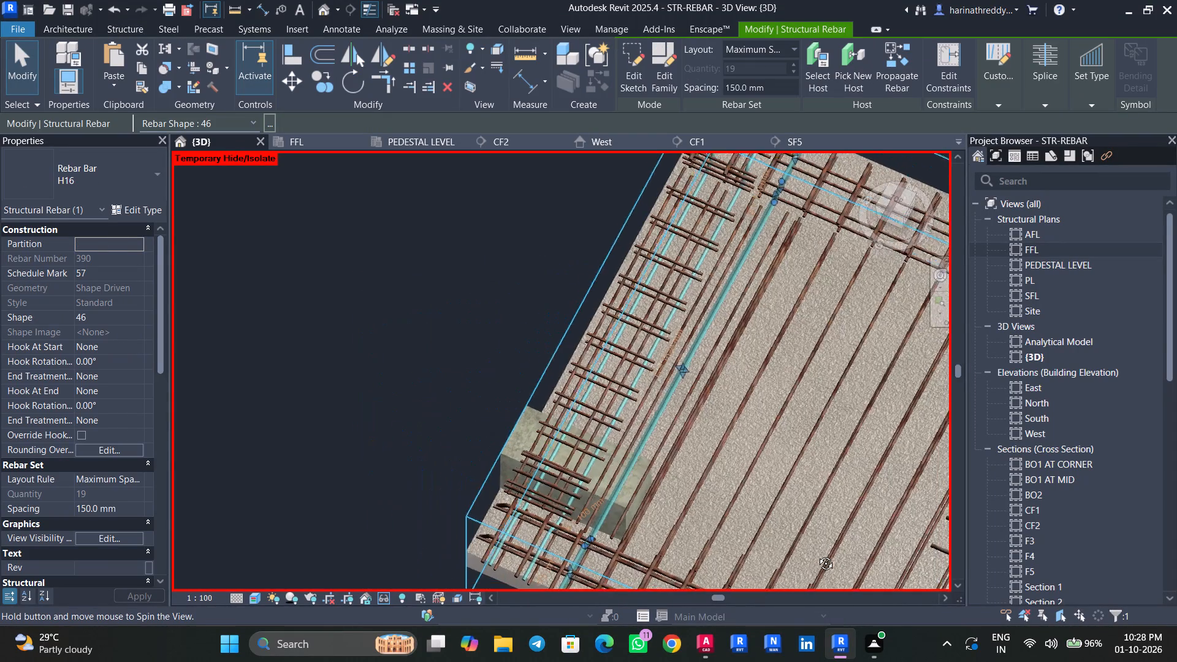
pyautogui.keyDown('shift'); pyautogui.moveTo(817, 554); pyautogui.dragTo(818, 552, button='middle'); pyautogui.keyUp('shift')
pyautogui.moveTo(799, 458); pyautogui.dragTo(623, 458, button='middle')
pyautogui.keyDown('shift'); pyautogui.moveTo(640, 484); pyautogui.dragTo(699, 539, button='middle'); pyautogui.keyUp('shift')
pyautogui.scroll(-1, 652, 493)
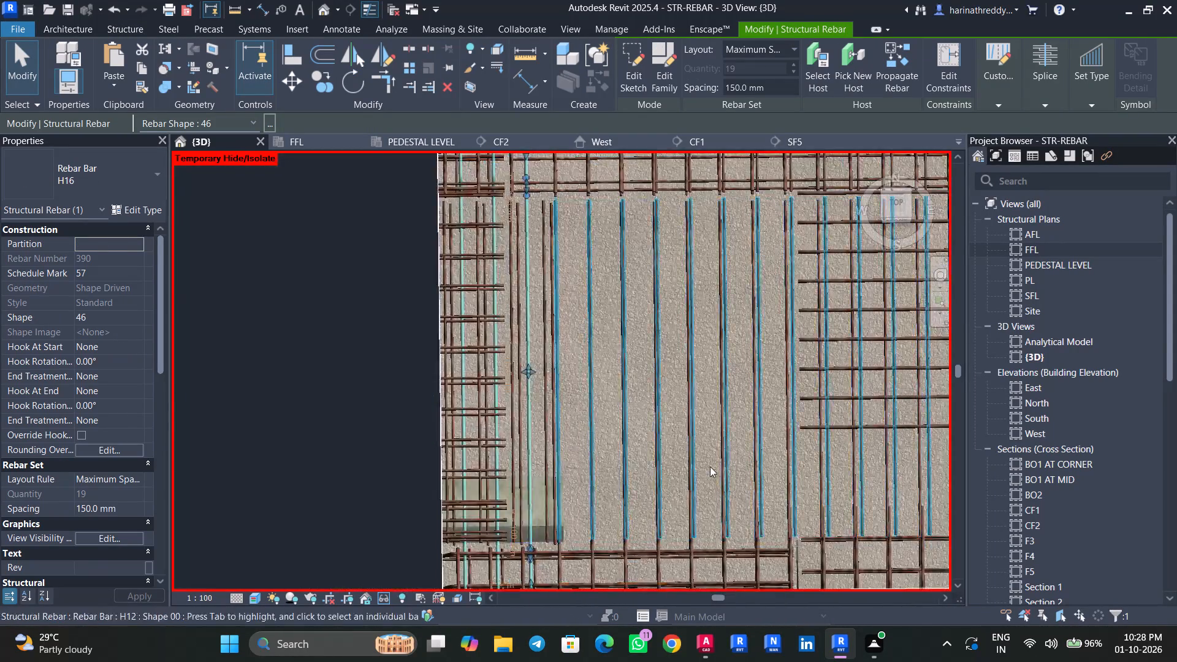
pyautogui.scroll(-2, 682, 456)
pyautogui.click(895, 203)
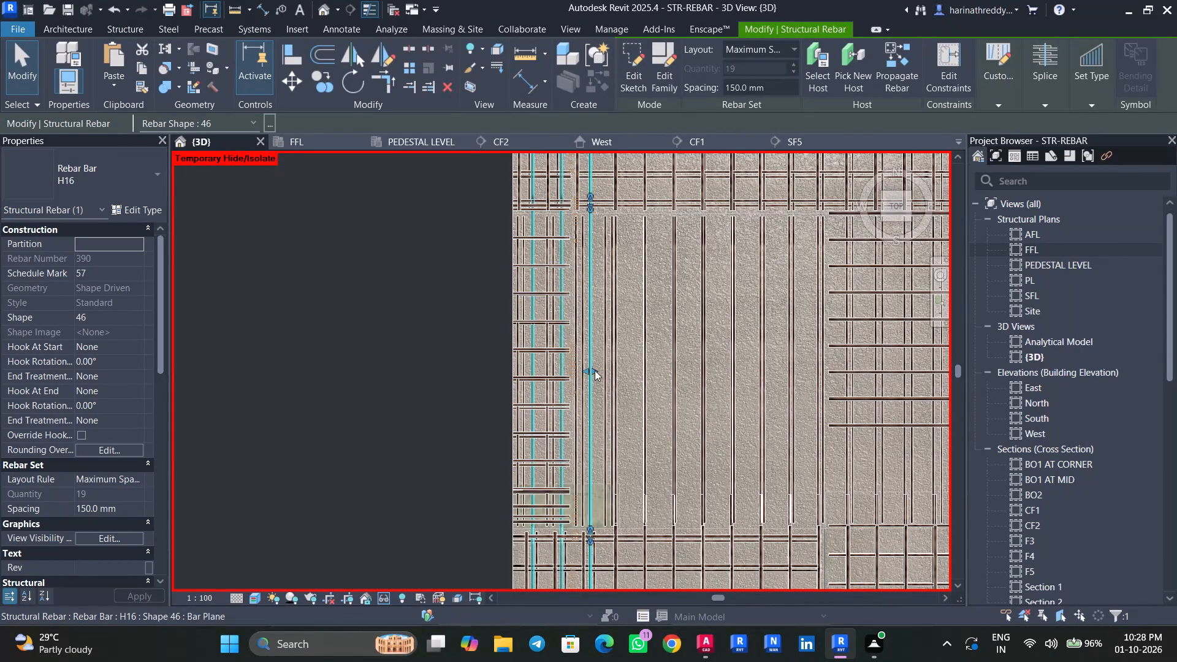
pyautogui.moveTo(595, 370); pyautogui.dragTo(912, 390)
pyautogui.moveTo(870, 398); pyautogui.dragTo(782, 419, button='middle')
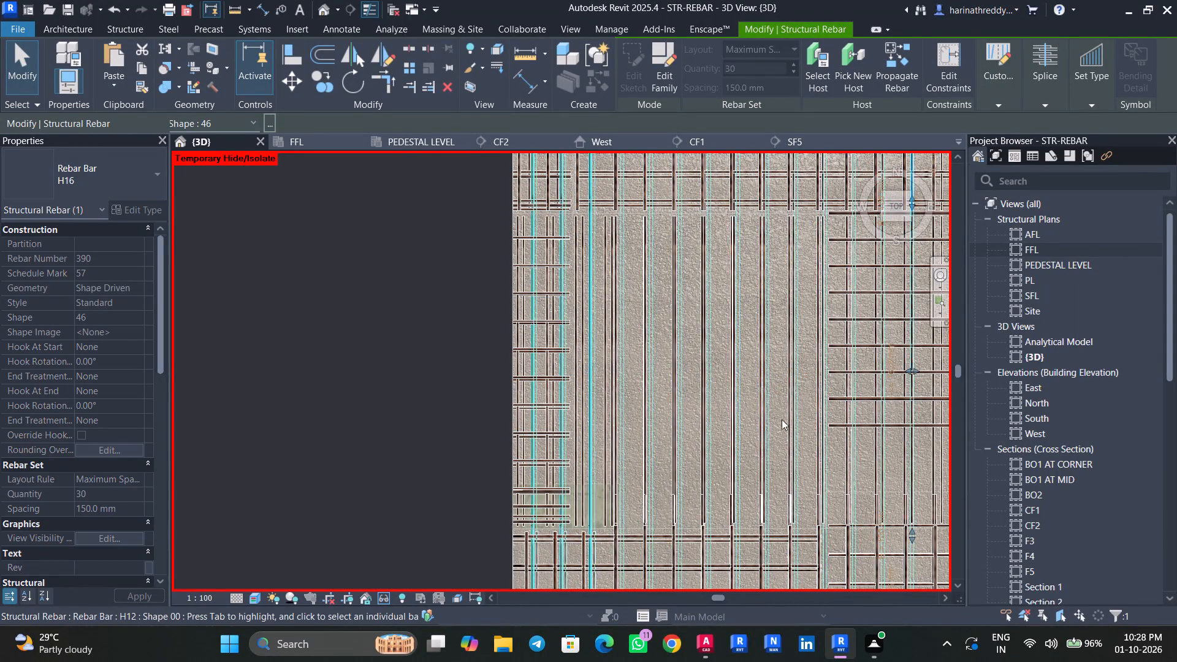
# Extend the north-south cranked H16 shape 46 set further toward the panel's east edge, giving 35 bars at 150 mm spacing.
pyautogui.moveTo(782, 419); pyautogui.dragTo(646, 446, button='middle')
pyautogui.moveTo(690, 417); pyautogui.dragTo(785, 421)
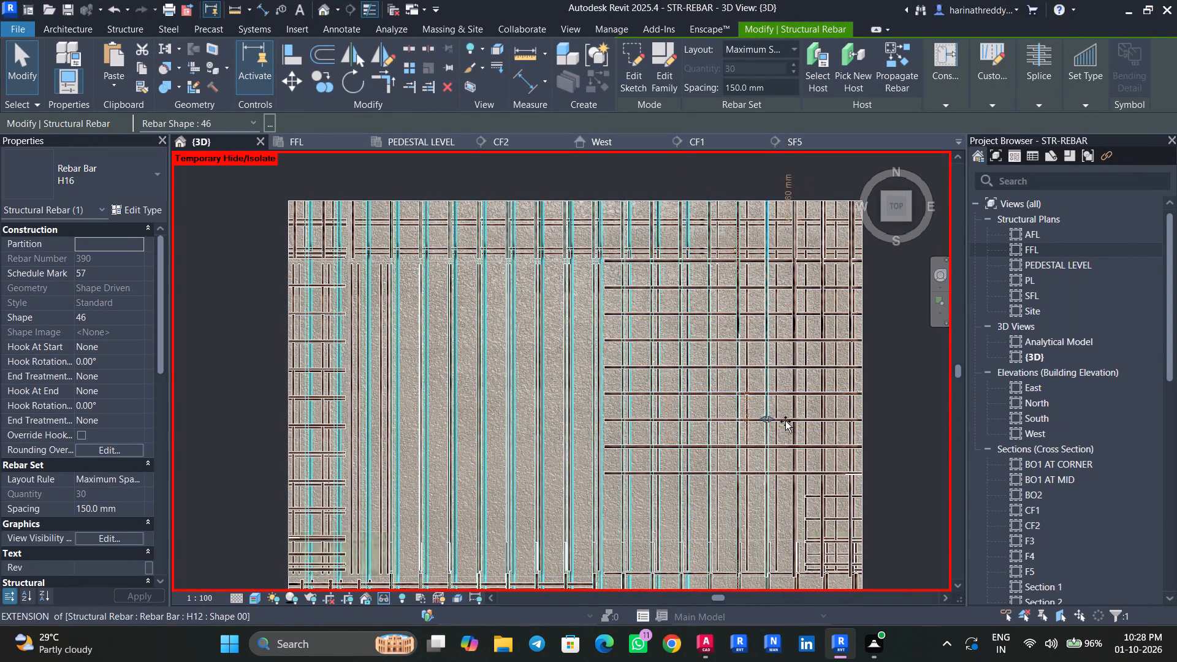
pyautogui.moveTo(785, 421); pyautogui.dragTo(830, 428)
pyautogui.press('Escape')
pyautogui.press('Escape')
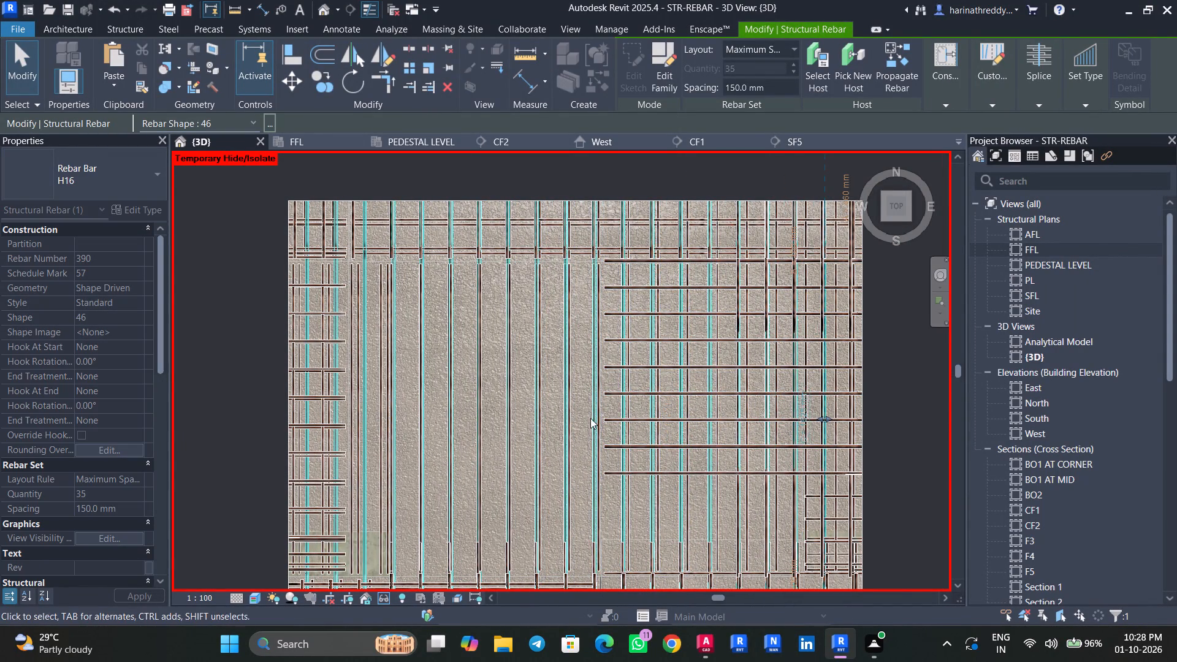
# Extend the east-west cranked H16 set southward to 12 bars at 150 mm spacing and lengthen its bars to the panel's west edge.
pyautogui.click(611, 418)
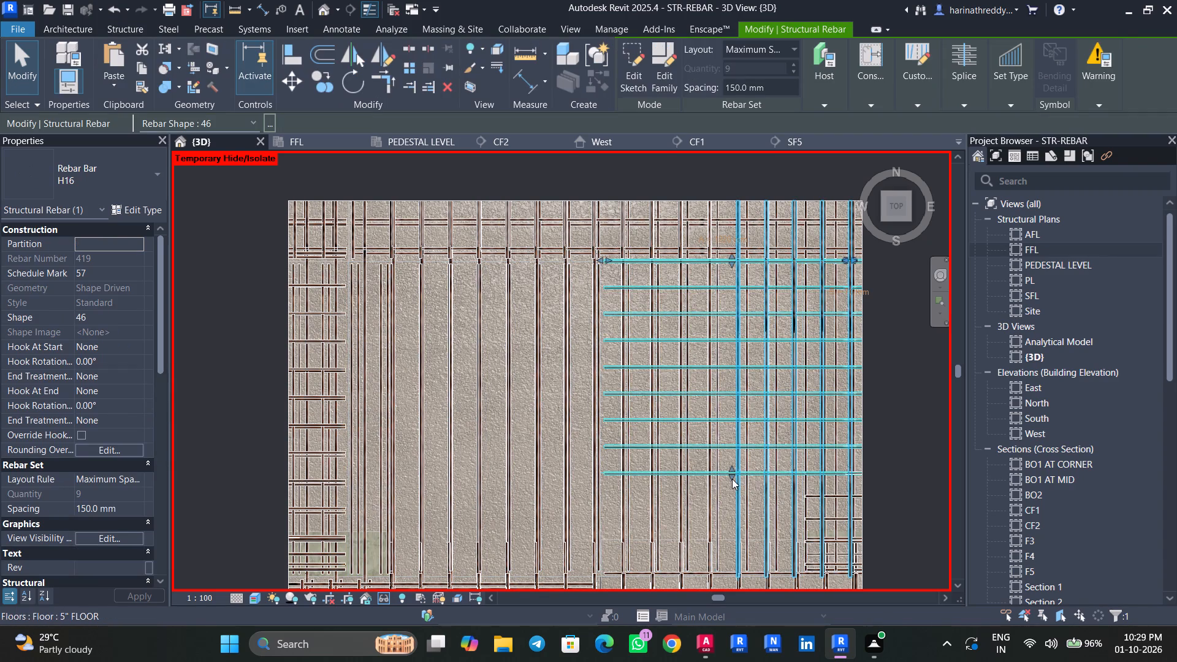
pyautogui.moveTo(732, 477); pyautogui.dragTo(727, 579)
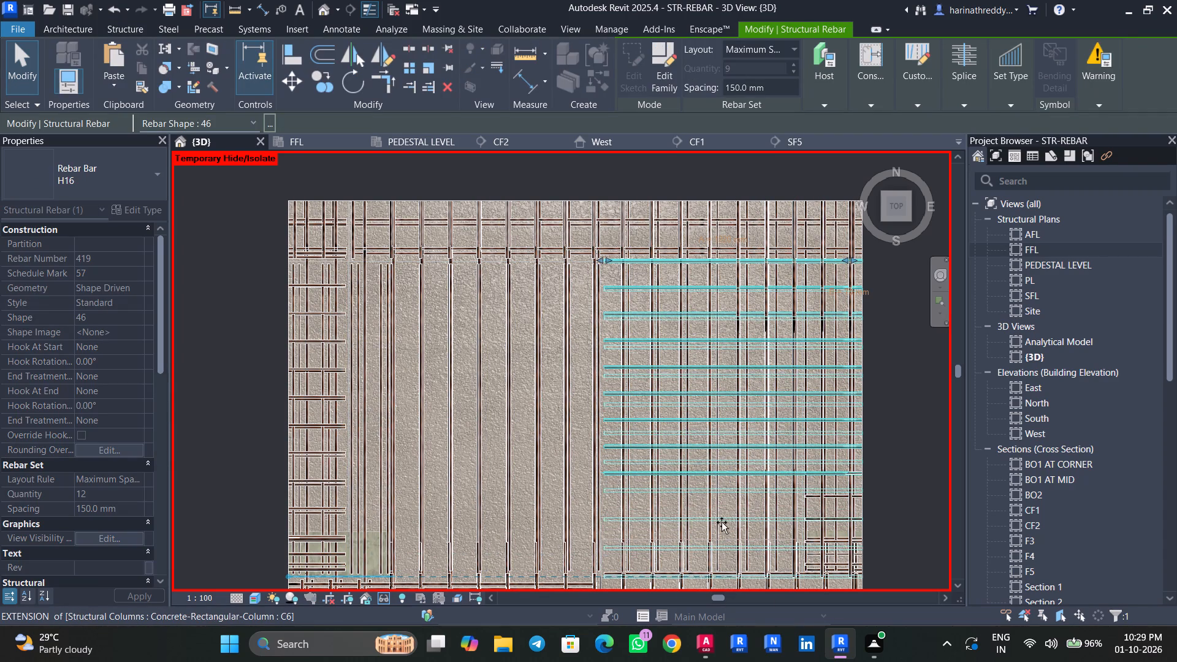
pyautogui.moveTo(599, 258); pyautogui.dragTo(314, 263)
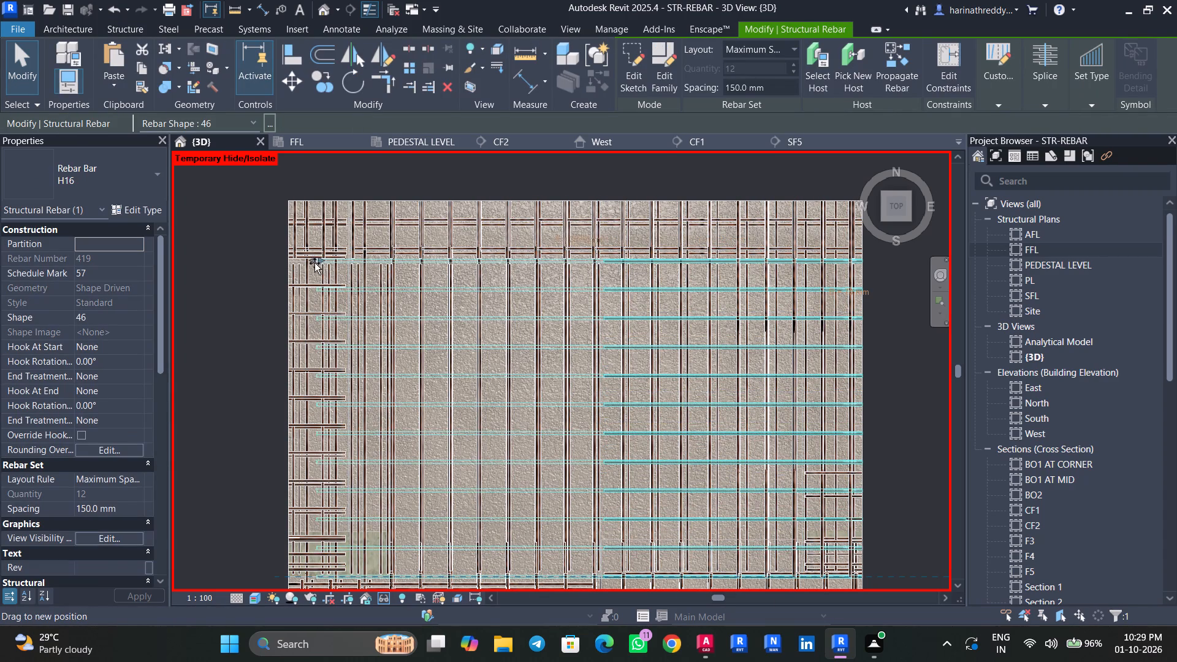
pyautogui.moveTo(314, 263); pyautogui.dragTo(292, 259)
pyautogui.press('Escape')
pyautogui.press('Escape')
# Extend the second north-south cranked H16 shape 46 set from the panel's east end to its west edge, giving 34 bars at 150 mm spacing.
pyautogui.keyDown('shift'); pyautogui.moveTo(538, 397); pyautogui.dragTo(653, 237, button='middle'); pyautogui.keyUp('shift')
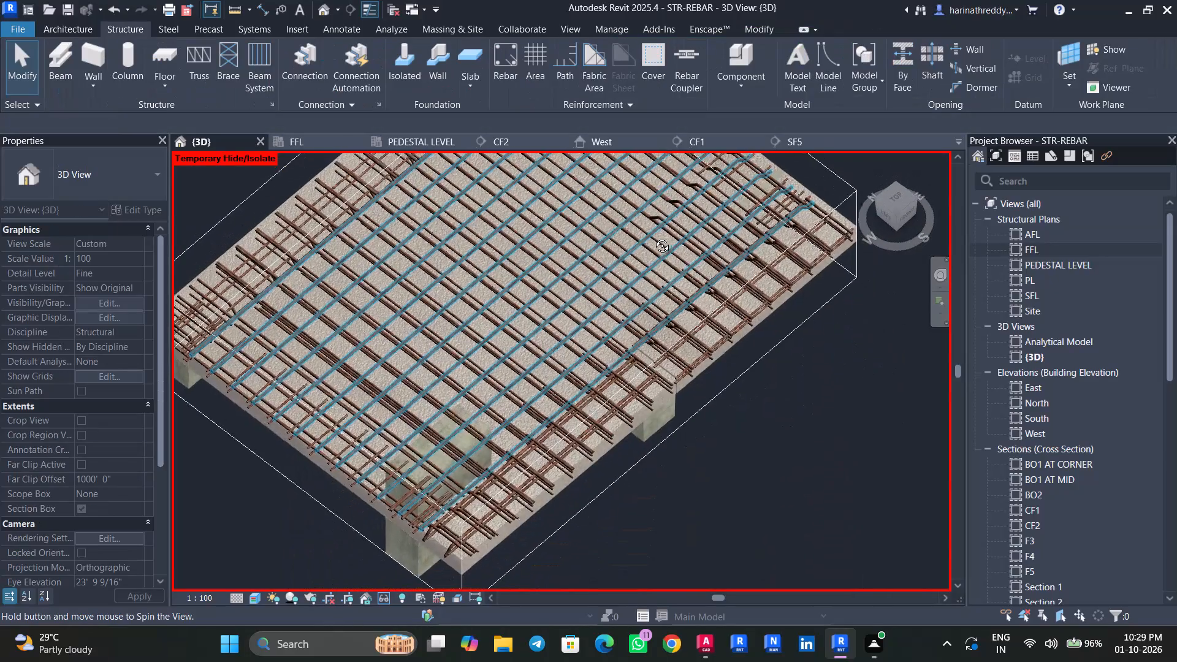
pyautogui.keyDown('shift'); pyautogui.moveTo(653, 237); pyautogui.dragTo(660, 211, button='middle'); pyautogui.keyUp('shift')
pyautogui.keyDown('shift'); pyautogui.moveTo(608, 271); pyautogui.dragTo(666, 205, button='middle'); pyautogui.keyUp('shift')
pyautogui.scroll(1, 666, 304)
pyautogui.moveTo(670, 313); pyautogui.dragTo(706, 412, button='middle')
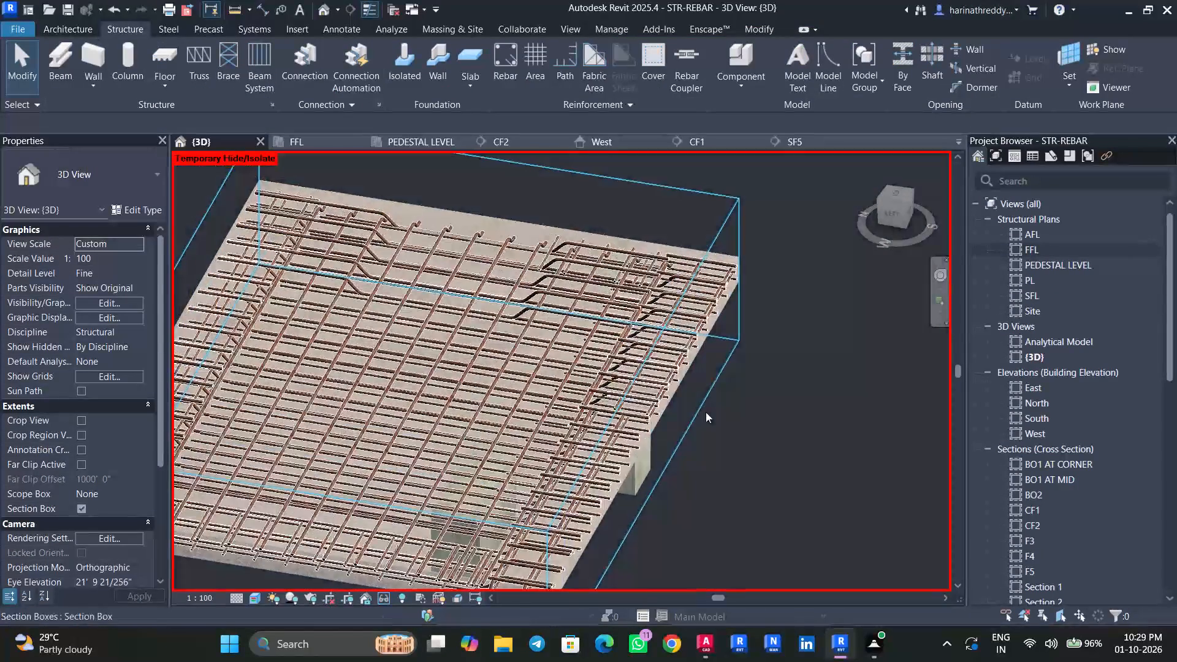
pyautogui.scroll(5, 531, 318)
pyautogui.scroll(-4, 532, 316)
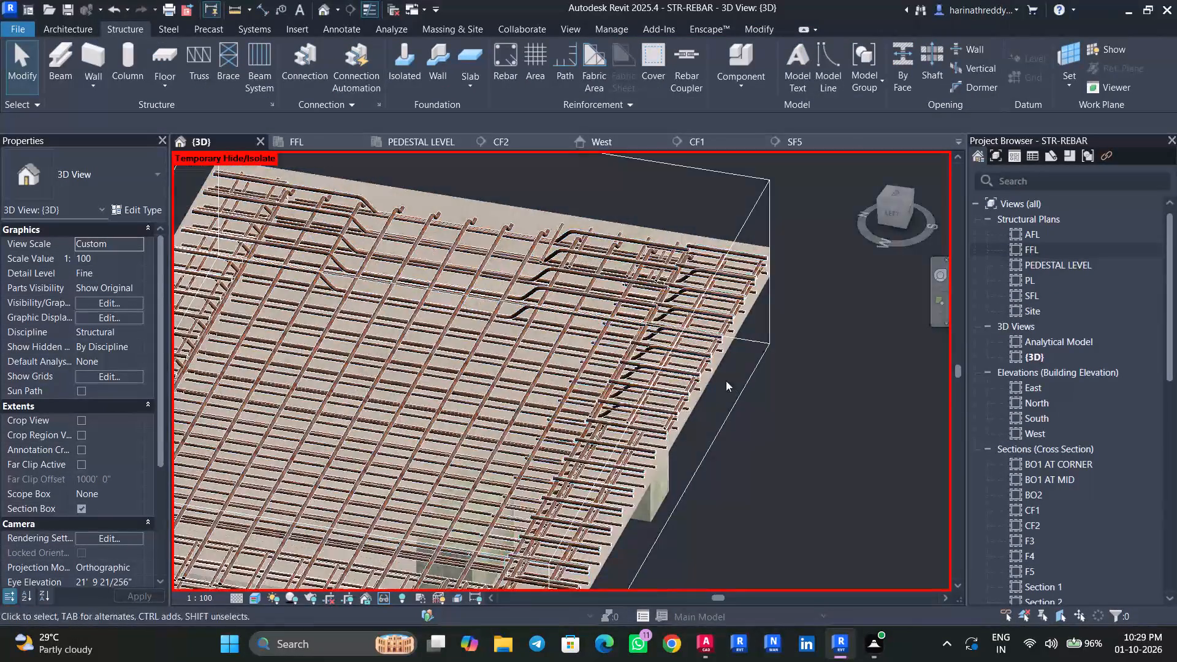
pyautogui.click(533, 287)
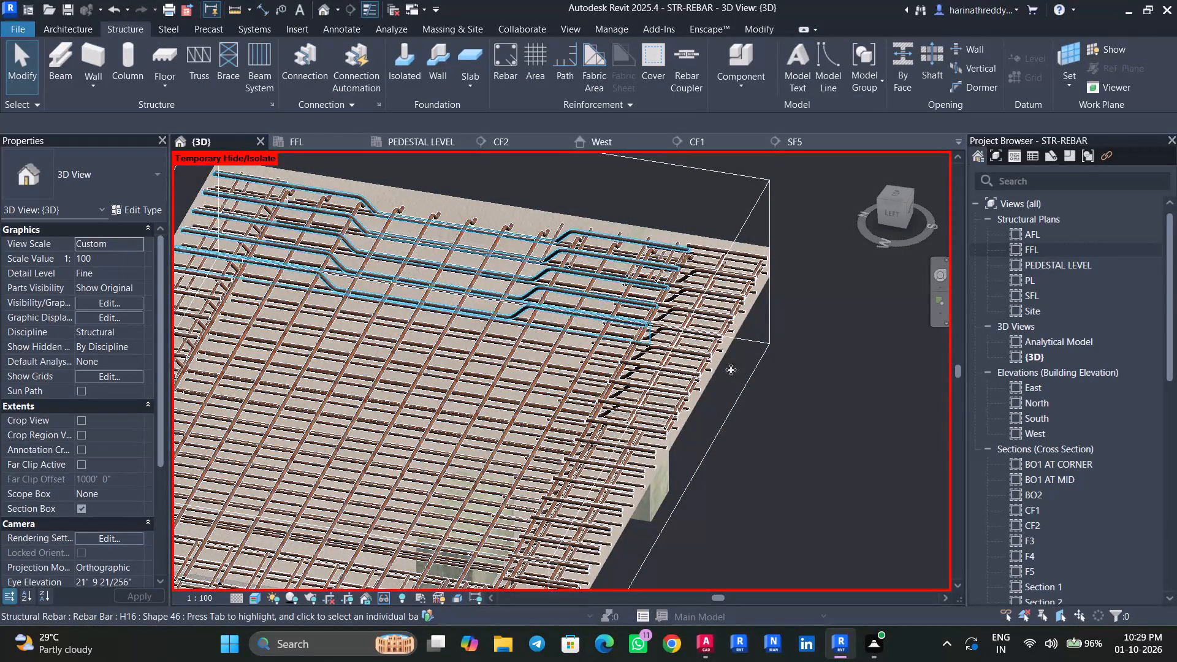
pyautogui.keyDown('shift'); pyautogui.scroll(1, 762, 381); pyautogui.keyUp('shift')
pyautogui.keyDown('shift'); pyautogui.moveTo(762, 381); pyautogui.dragTo(614, 530, button='middle'); pyautogui.keyUp('shift')
pyautogui.scroll(-5, 614, 516)
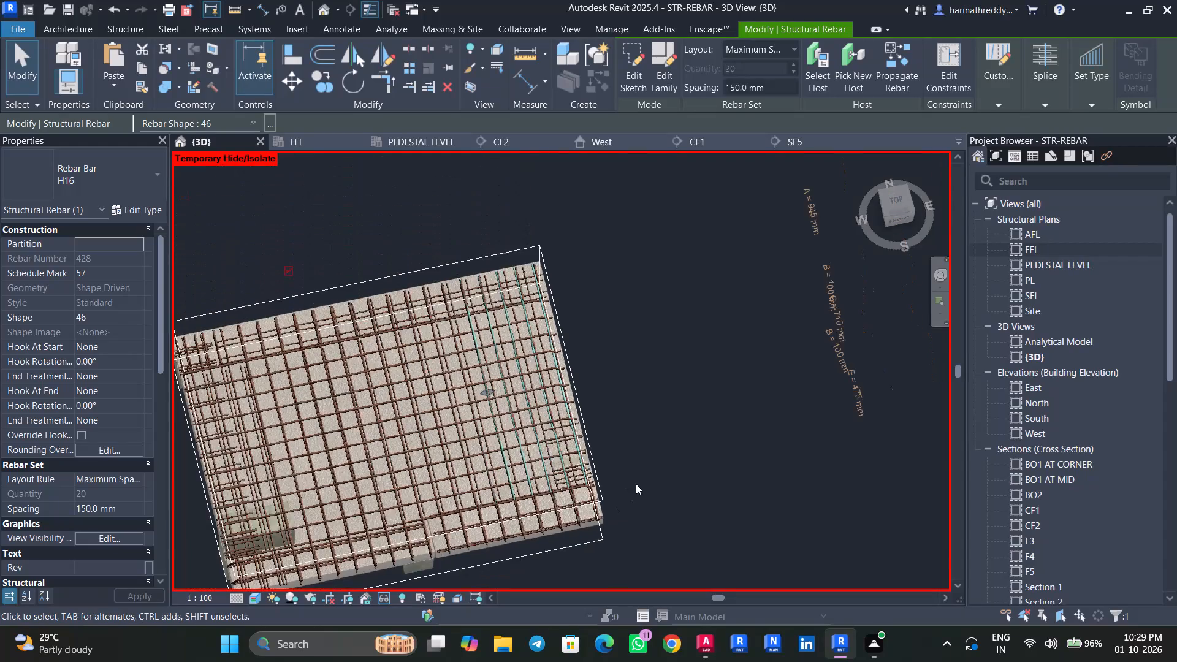
pyautogui.keyDown('shift'); pyautogui.moveTo(634, 494); pyautogui.dragTo(612, 546, button='middle'); pyautogui.keyUp('shift')
pyautogui.click(892, 200)
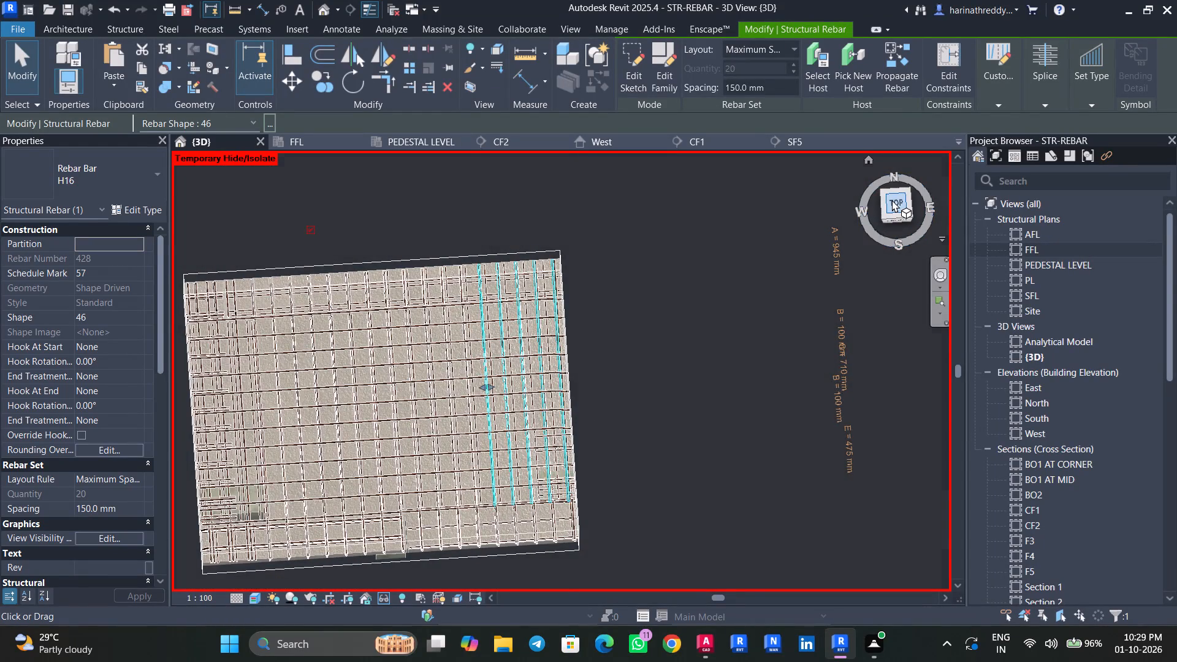
pyautogui.scroll(-3, 749, 400)
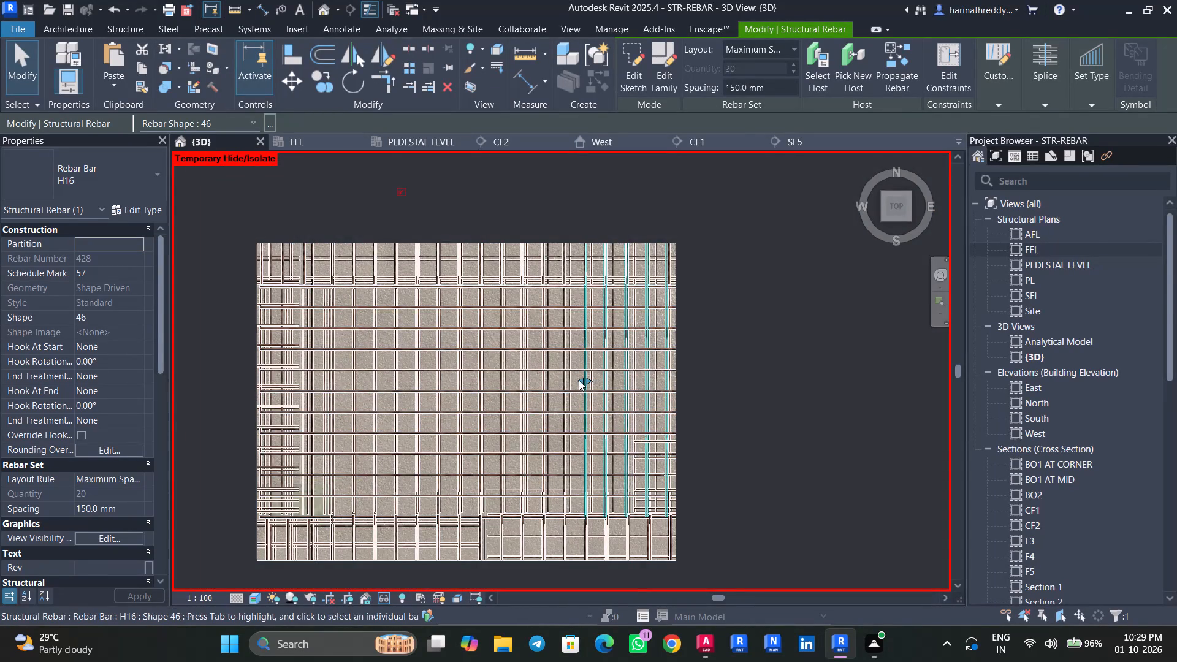
pyautogui.moveTo(580, 379); pyautogui.dragTo(266, 399)
pyautogui.scroll(4, 663, 513)
pyautogui.moveTo(606, 542); pyautogui.dragTo(691, 424, button='middle')
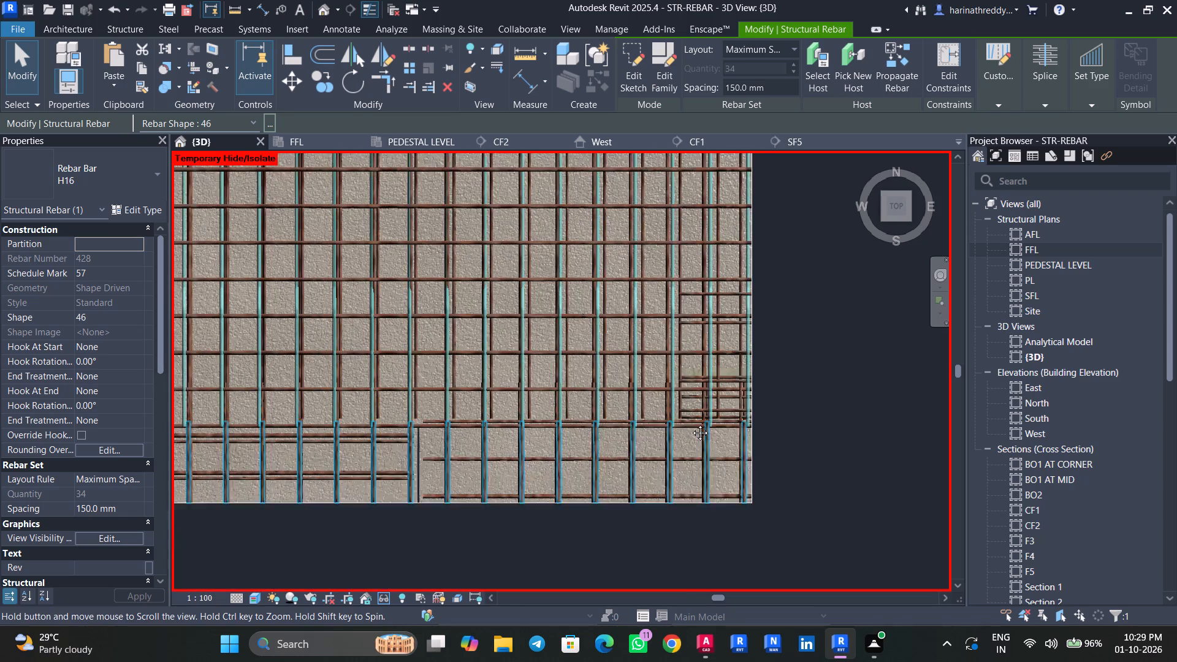
pyautogui.moveTo(691, 424); pyautogui.dragTo(691, 424, button='middle')
pyautogui.press('Escape')
pyautogui.press('Escape')
# Examine the isolated panel's cranked H16 bars and short H12 edge bars in 3D along the slab edges and at the column corner.
pyautogui.scroll(-4, 696, 490)
pyautogui.keyDown('shift'); pyautogui.moveTo(760, 487); pyautogui.dragTo(946, 251, button='middle'); pyautogui.keyUp('shift')
pyautogui.scroll(2, 679, 351)
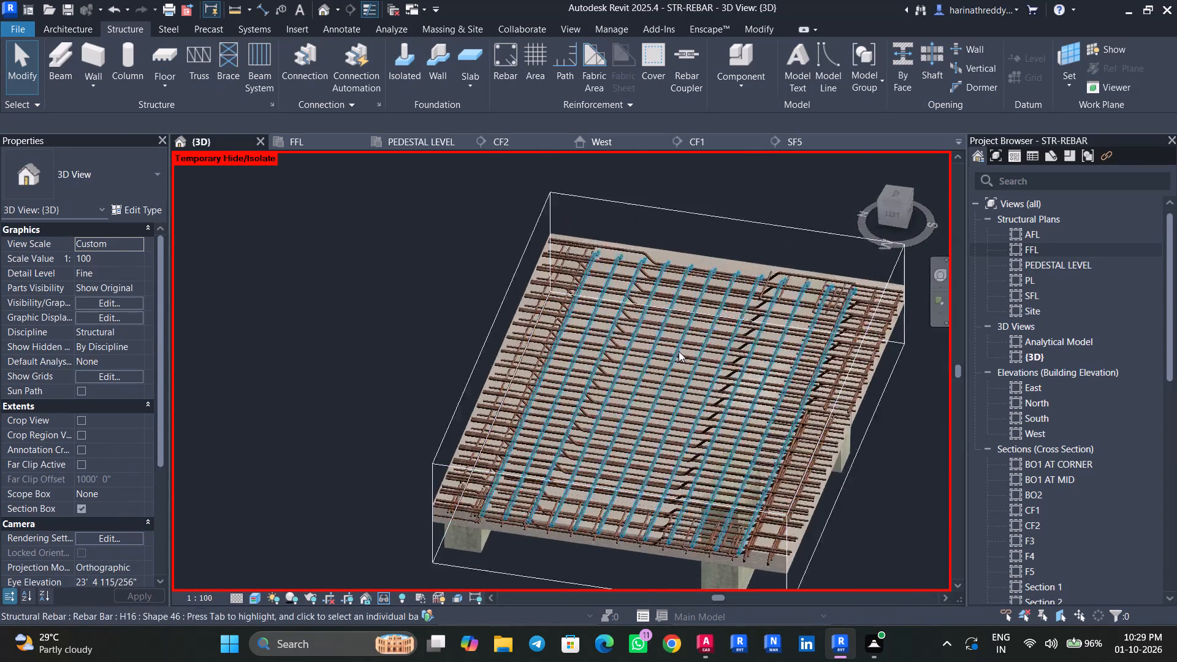
pyautogui.scroll(3, 679, 351)
pyautogui.keyDown('shift'); pyautogui.moveTo(676, 387); pyautogui.dragTo(712, 349, button='middle'); pyautogui.keyUp('shift')
pyautogui.scroll(3, 471, 382)
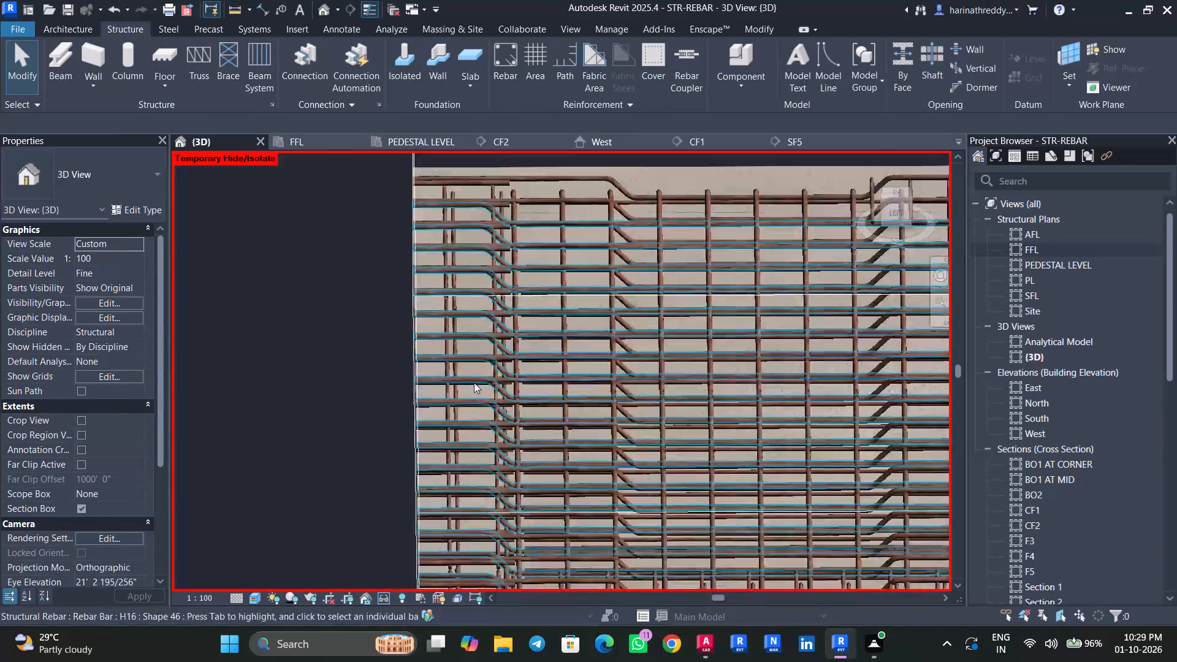
pyautogui.scroll(2, 474, 382)
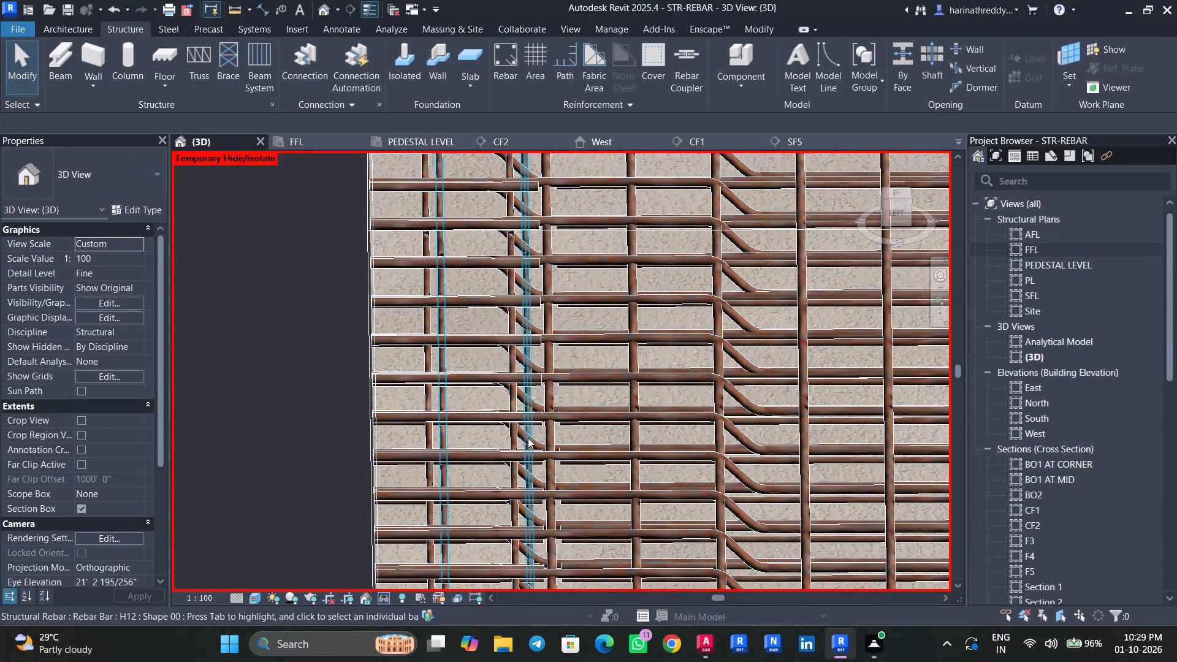
pyautogui.scroll(-5, 517, 432)
pyautogui.keyDown('shift'); pyautogui.moveTo(692, 446); pyautogui.dragTo(745, 398, button='middle'); pyautogui.keyUp('shift')
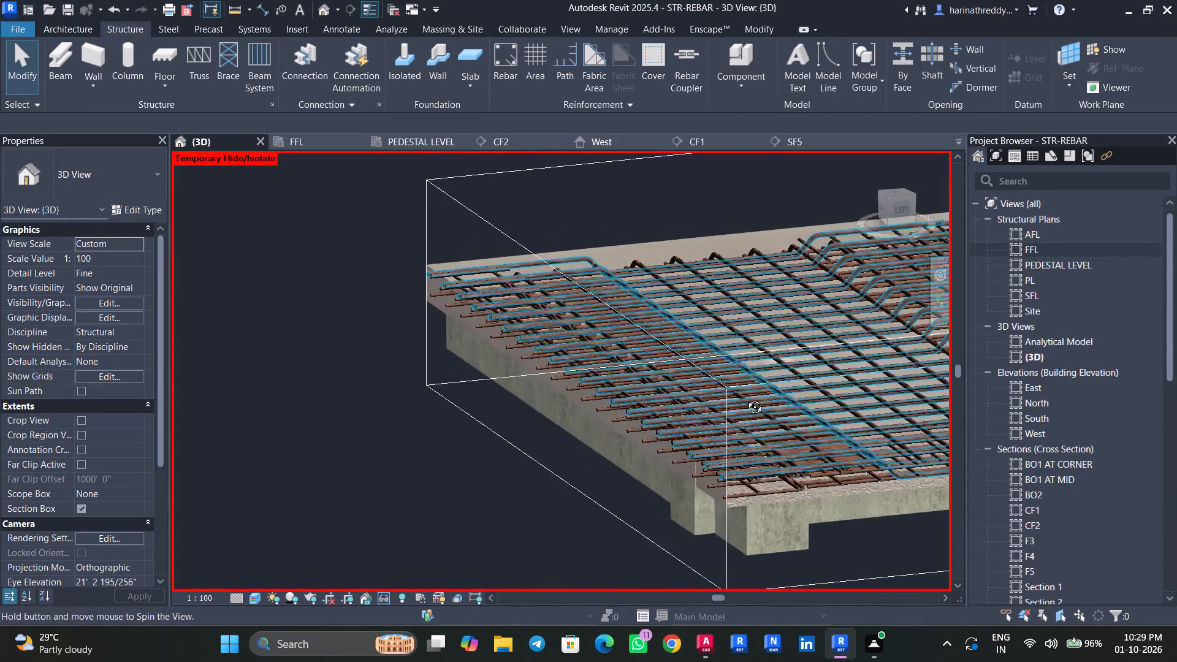
pyautogui.keyDown('shift'); pyautogui.moveTo(745, 398); pyautogui.dragTo(745, 397, button='middle'); pyautogui.keyUp('shift')
pyautogui.moveTo(749, 397); pyautogui.dragTo(457, 441, button='middle')
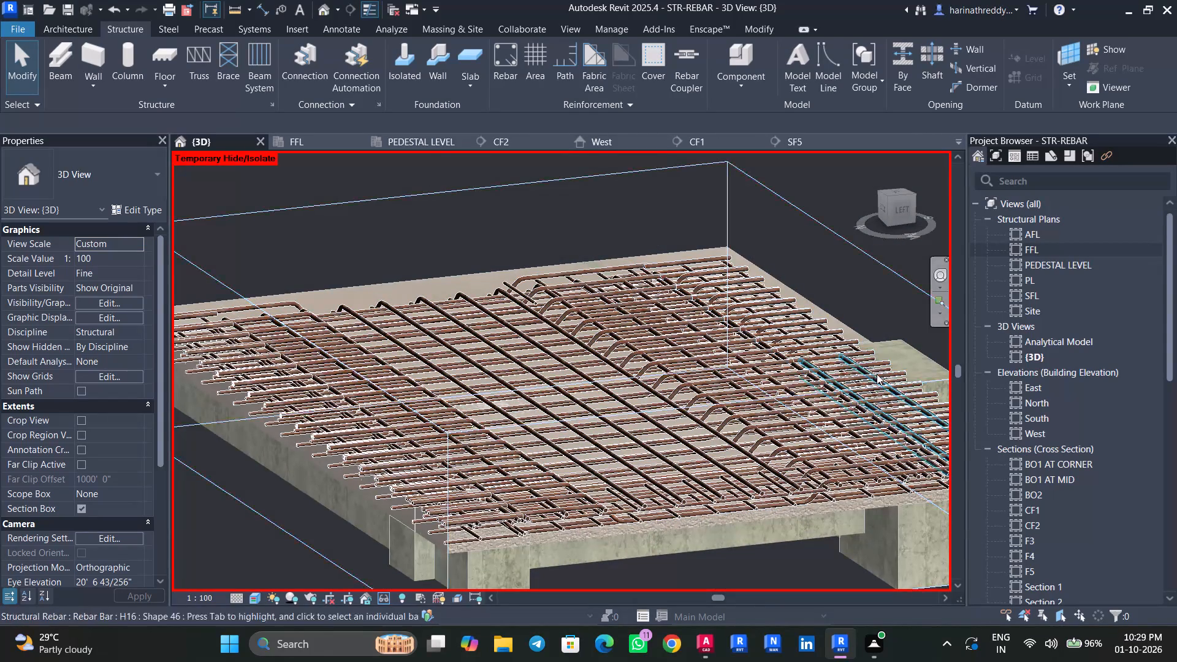
pyautogui.keyDown('shift'); pyautogui.moveTo(878, 377); pyautogui.dragTo(875, 397, button='middle'); pyautogui.keyUp('shift')
pyautogui.keyDown('shift'); pyautogui.moveTo(851, 417); pyautogui.dragTo(870, 432, button='middle'); pyautogui.keyUp('shift')
pyautogui.scroll(4, 319, 318)
pyautogui.scroll(-4, 356, 305)
pyautogui.keyDown('shift'); pyautogui.moveTo(365, 311); pyautogui.dragTo(514, 341, button='middle'); pyautogui.keyUp('shift')
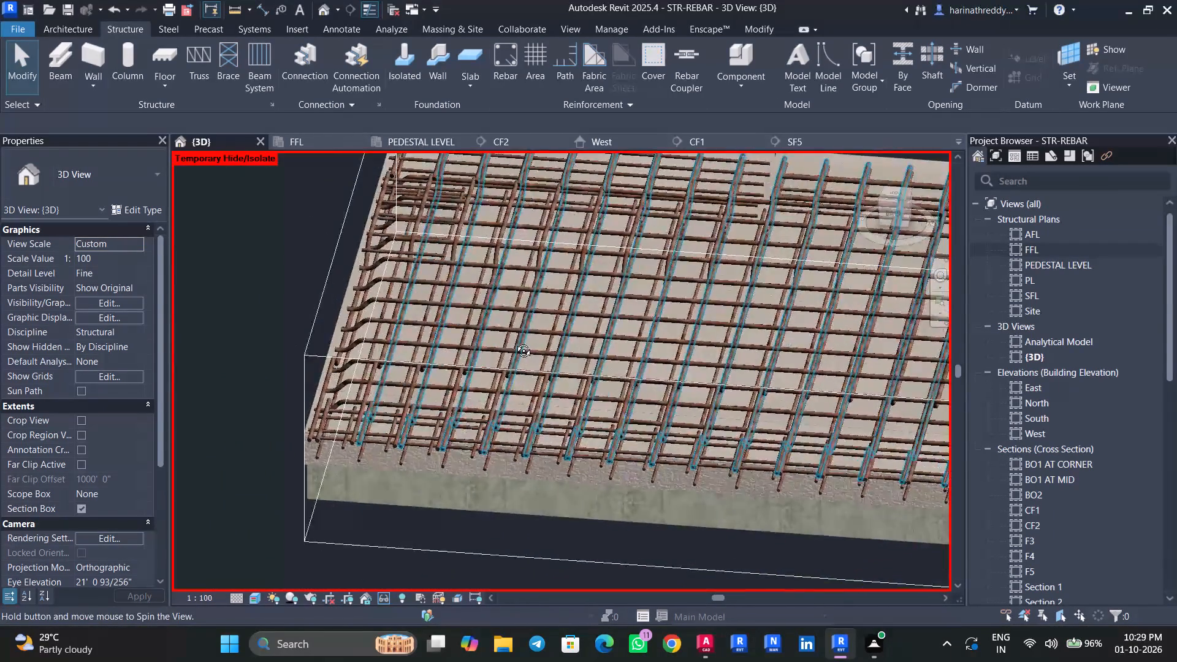
pyautogui.keyDown('shift'); pyautogui.moveTo(514, 341); pyautogui.dragTo(524, 341, button='middle'); pyautogui.keyUp('shift')
pyautogui.moveTo(523, 348); pyautogui.dragTo(463, 424, button='middle')
pyautogui.keyDown('shift'); pyautogui.moveTo(513, 415); pyautogui.dragTo(568, 390, button='middle'); pyautogui.keyUp('shift')
pyautogui.scroll(1, 631, 346)
pyautogui.moveTo(631, 346); pyautogui.dragTo(398, 434, button='middle')
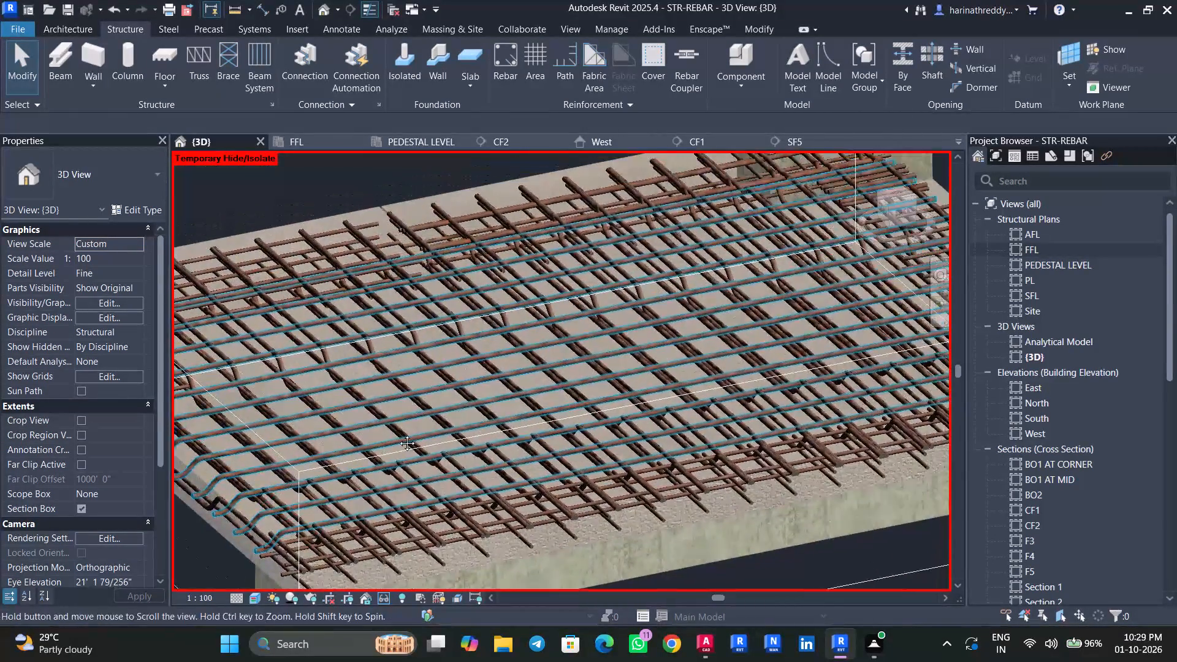
pyautogui.moveTo(398, 434); pyautogui.dragTo(380, 439, button='middle')
pyautogui.scroll(4, 729, 353)
pyautogui.moveTo(739, 341); pyautogui.dragTo(623, 397, button='middle')
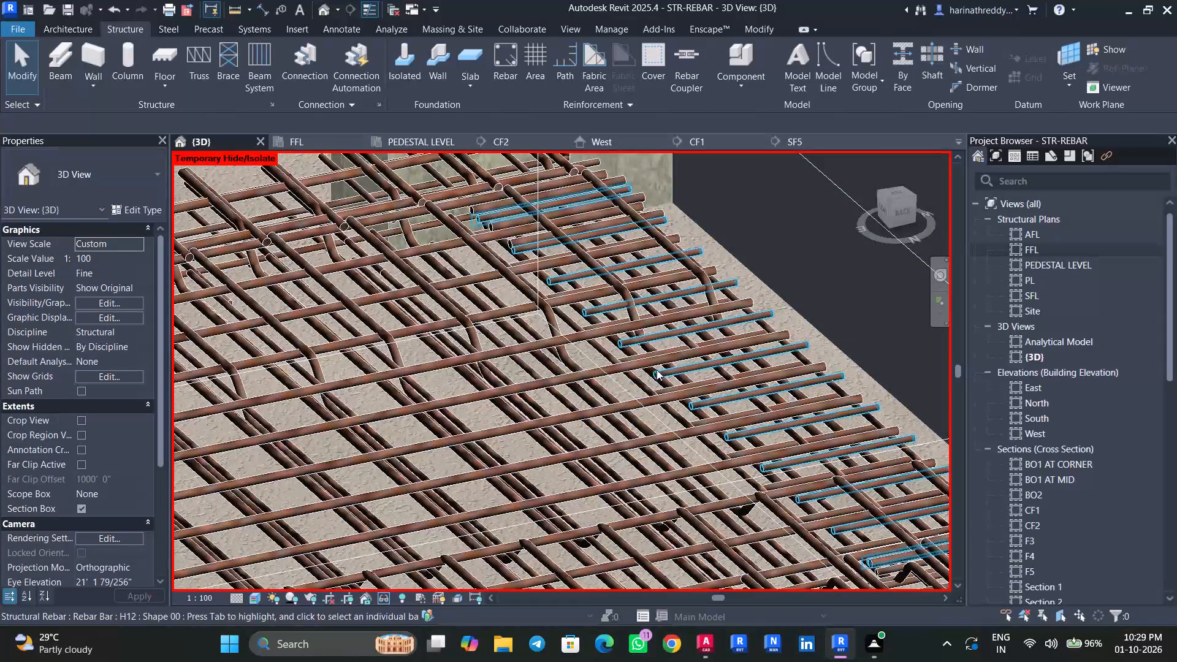
pyautogui.click(658, 373)
pyautogui.keyDown('shift'); pyautogui.moveTo(658, 373); pyautogui.dragTo(660, 373, button='middle'); pyautogui.keyUp('shift')
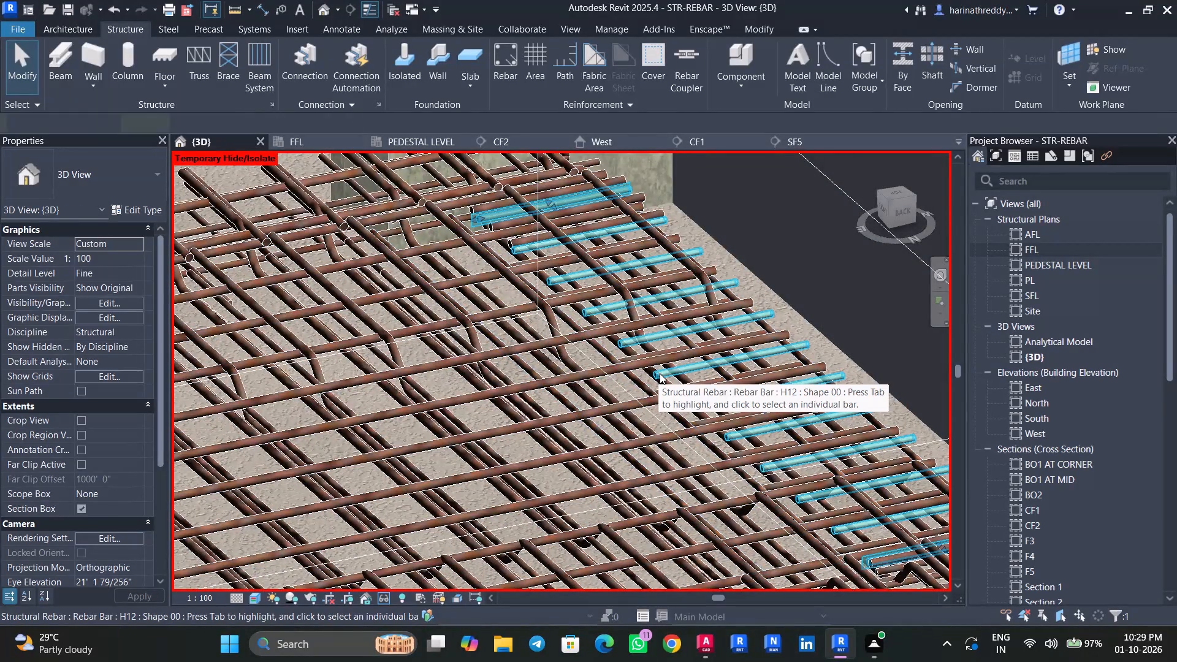
pyautogui.keyDown('shift'); pyautogui.moveTo(660, 373); pyautogui.dragTo(739, 400, button='middle'); pyautogui.keyUp('shift')
pyautogui.scroll(-2, 739, 400)
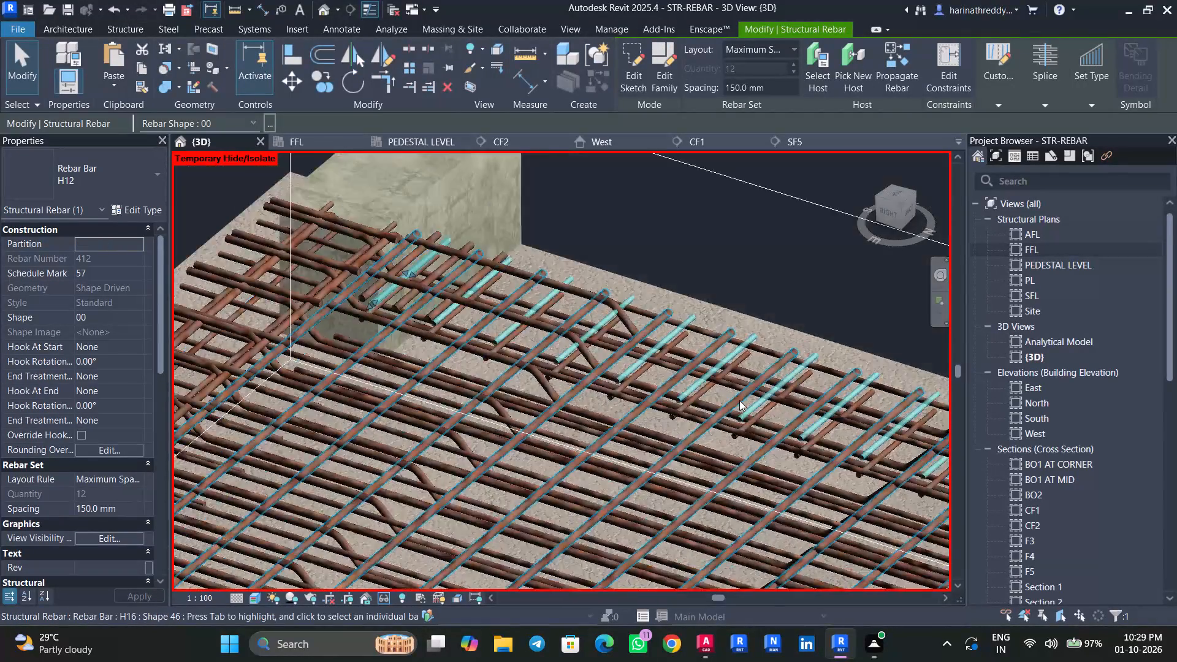
pyautogui.scroll(-8, 739, 400)
pyautogui.press('Escape')
pyautogui.press('Escape')
pyautogui.press('Escape')
# Turn off the 3D view's section box and bring the whole building frame back into view.
pyautogui.click(78, 507)
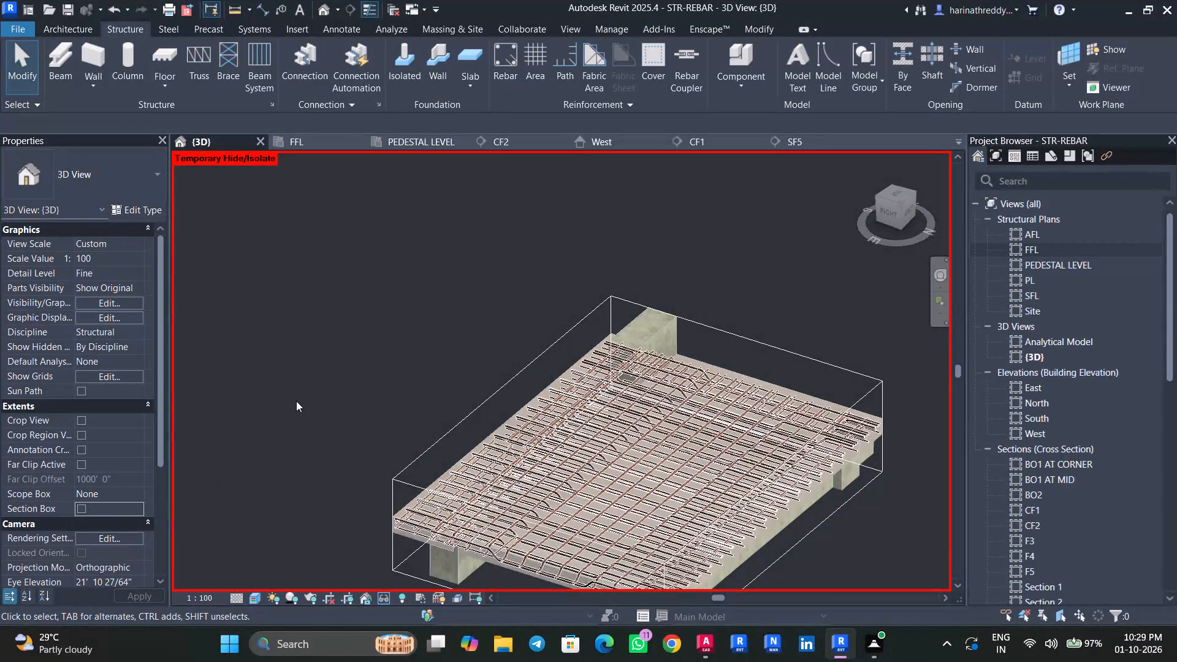
pyautogui.scroll(-9, 296, 397)
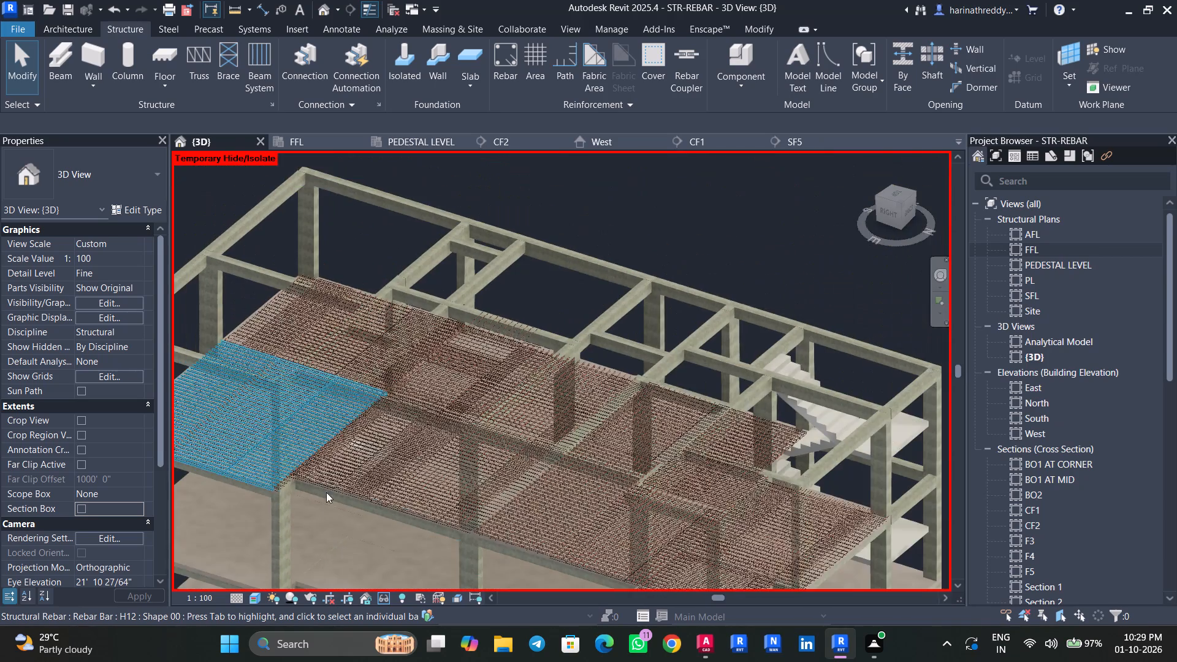
pyautogui.keyDown('shift'); pyautogui.moveTo(329, 505); pyautogui.dragTo(491, 450, button='middle'); pyautogui.keyUp('shift')
pyautogui.scroll(17, 399, 443)
pyautogui.scroll(-8, 399, 443)
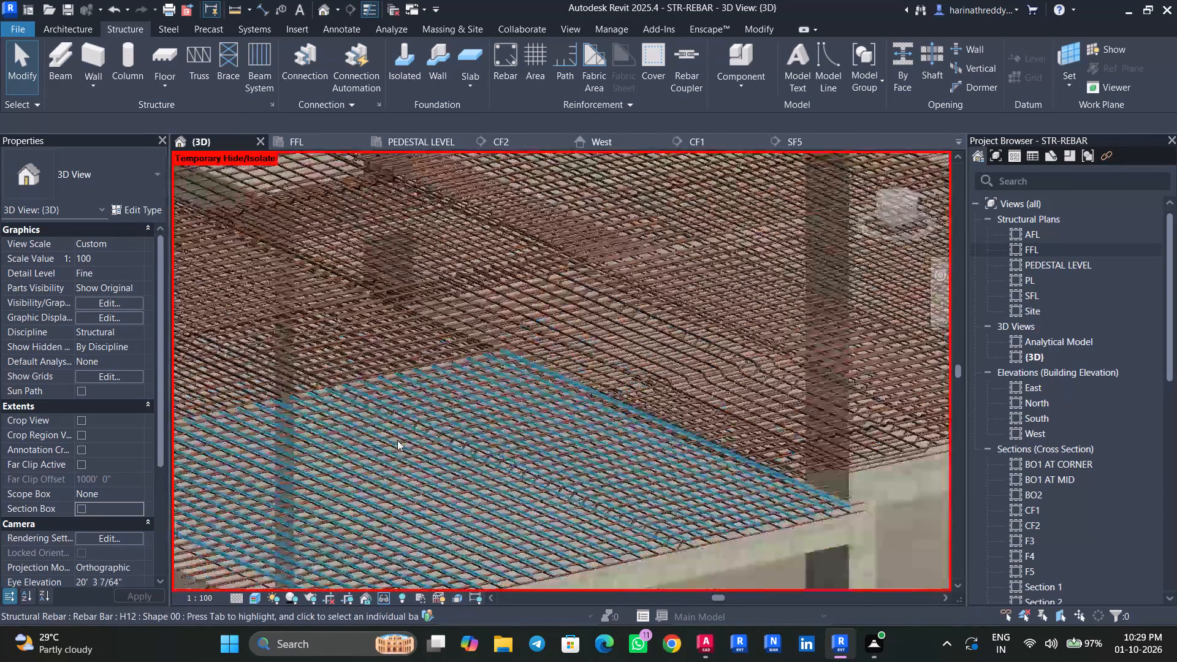
pyautogui.scroll(-13, 397, 440)
# Save the model.
pyautogui.hotkey('ctrl', 's')
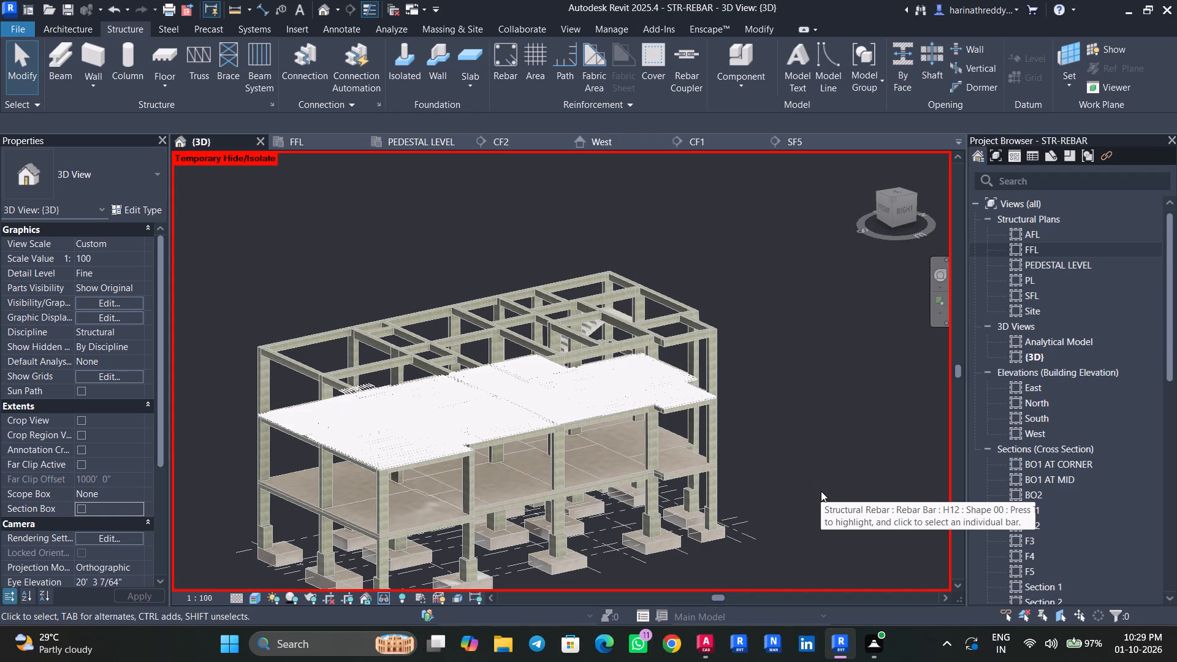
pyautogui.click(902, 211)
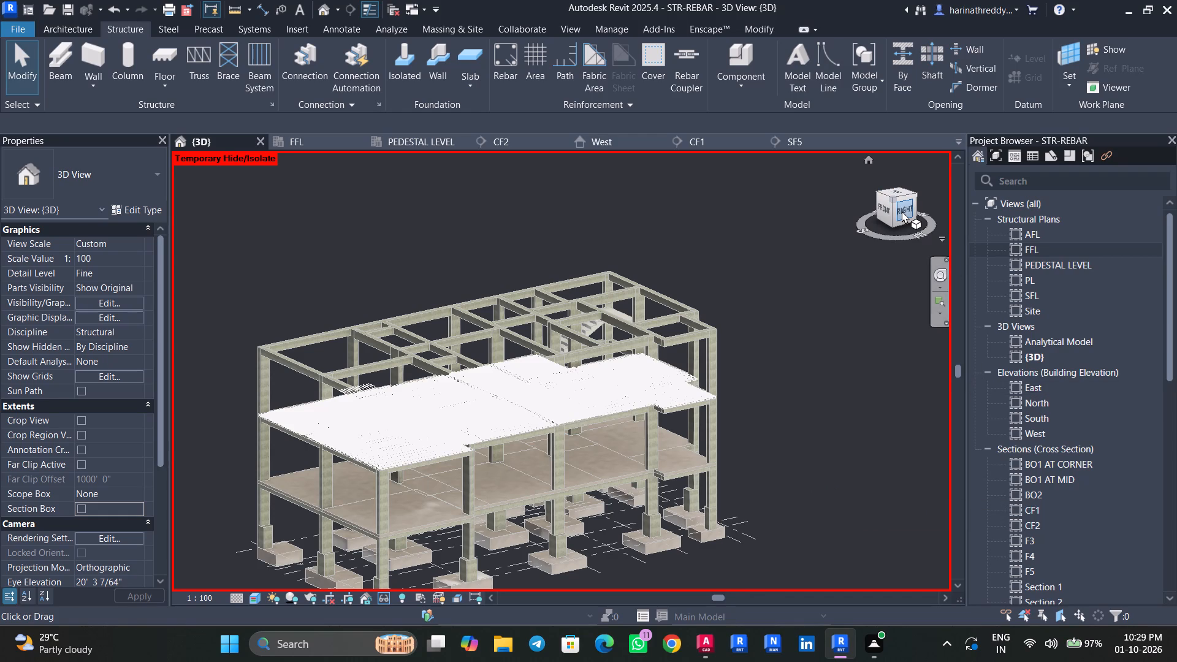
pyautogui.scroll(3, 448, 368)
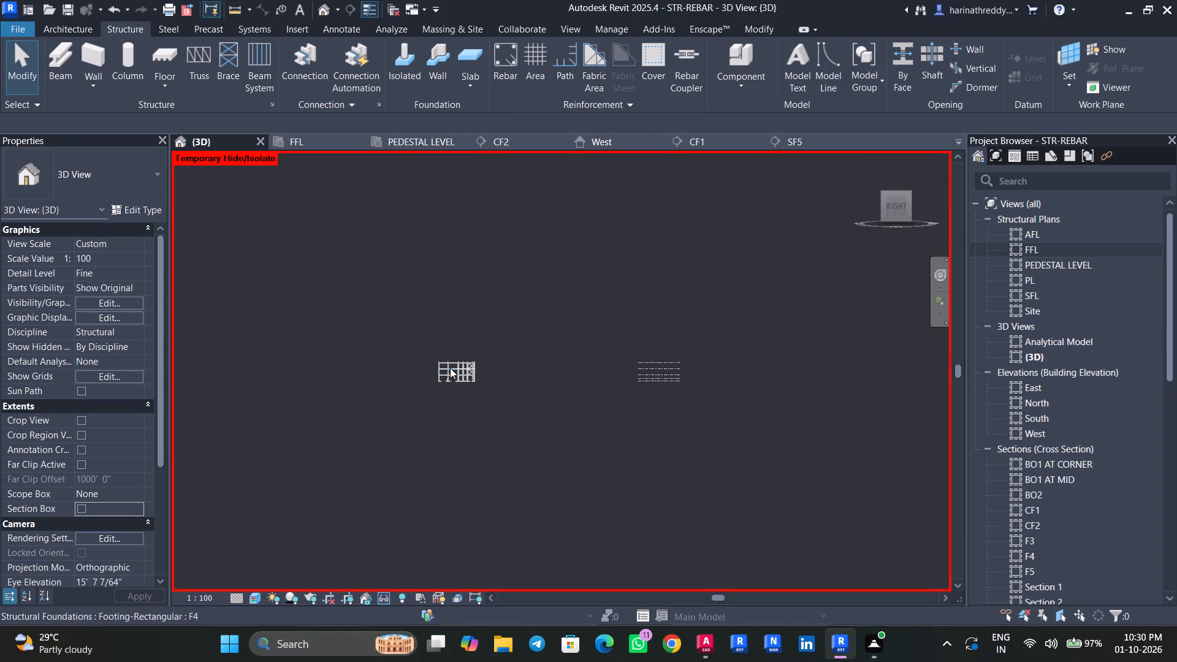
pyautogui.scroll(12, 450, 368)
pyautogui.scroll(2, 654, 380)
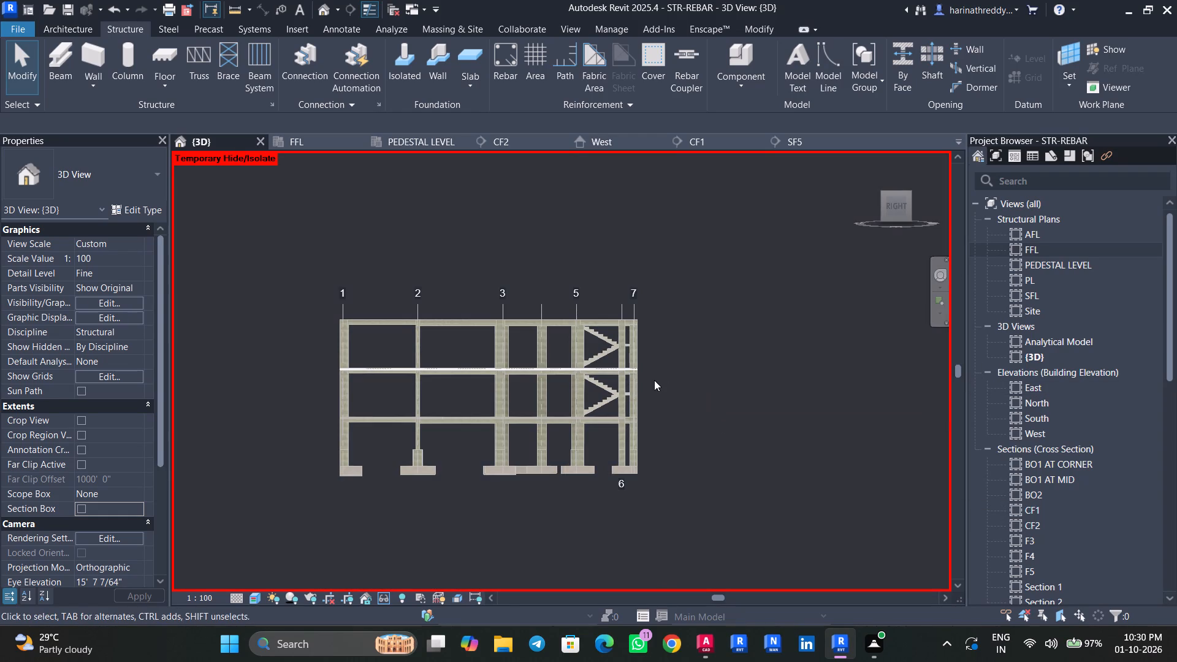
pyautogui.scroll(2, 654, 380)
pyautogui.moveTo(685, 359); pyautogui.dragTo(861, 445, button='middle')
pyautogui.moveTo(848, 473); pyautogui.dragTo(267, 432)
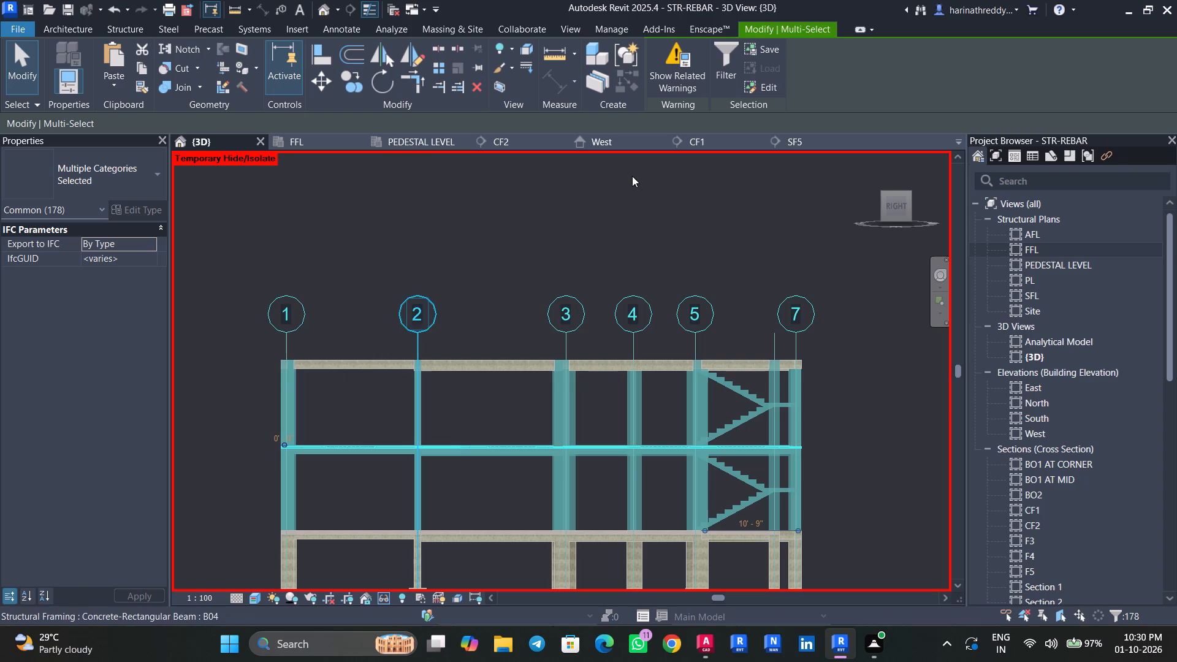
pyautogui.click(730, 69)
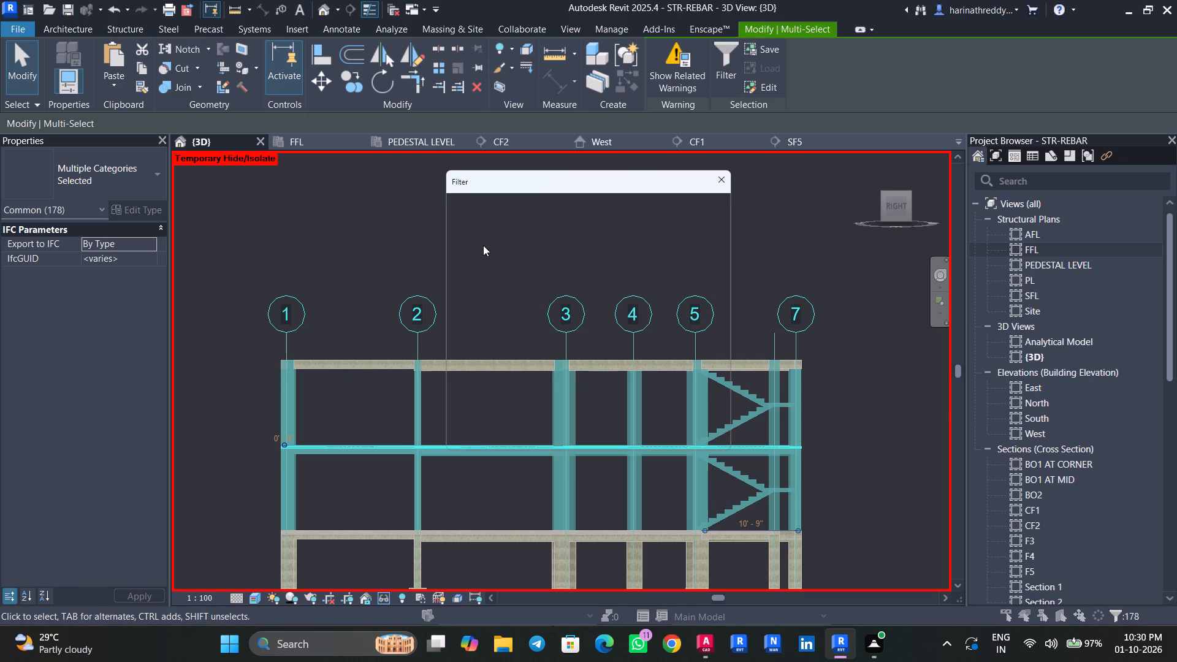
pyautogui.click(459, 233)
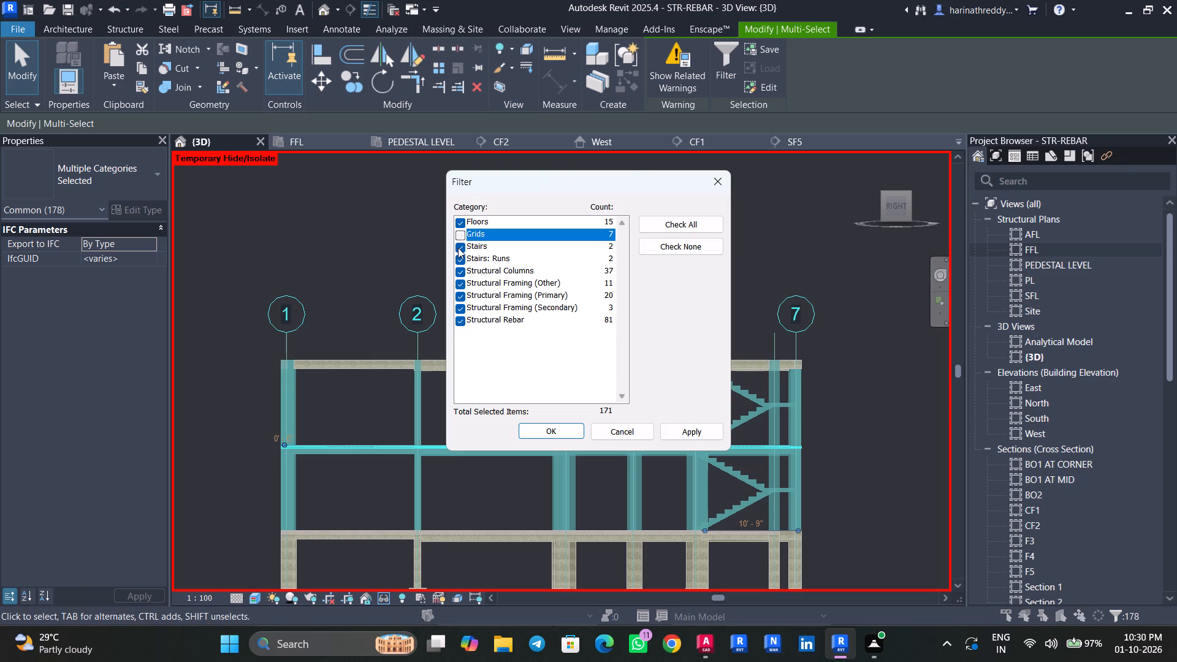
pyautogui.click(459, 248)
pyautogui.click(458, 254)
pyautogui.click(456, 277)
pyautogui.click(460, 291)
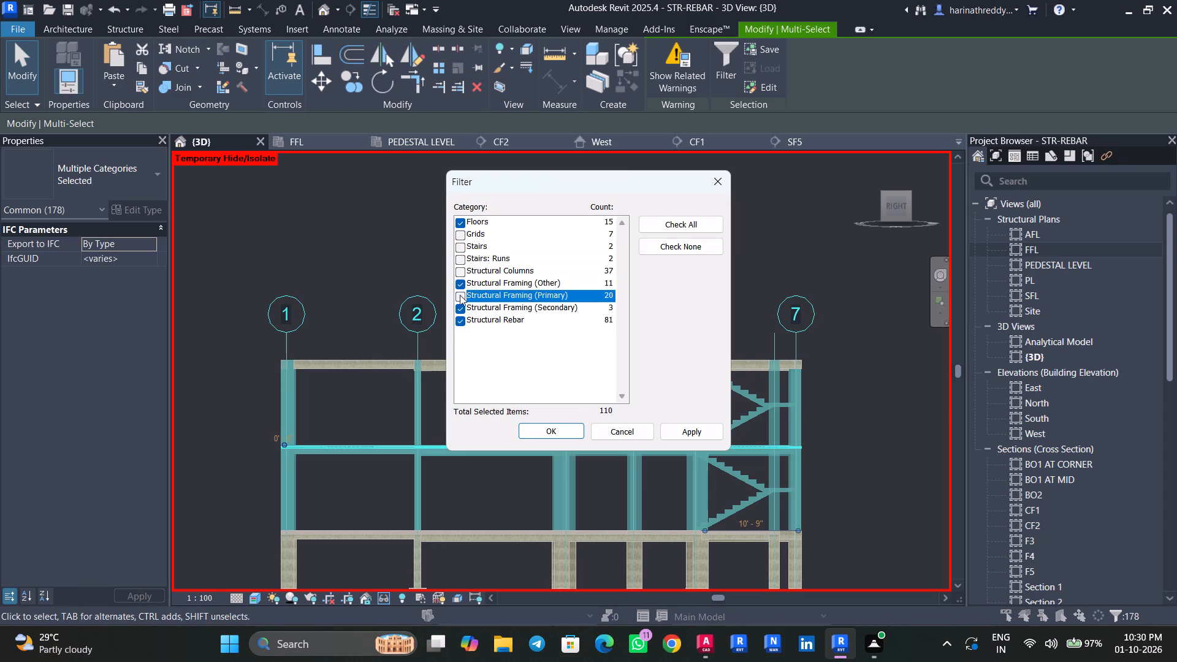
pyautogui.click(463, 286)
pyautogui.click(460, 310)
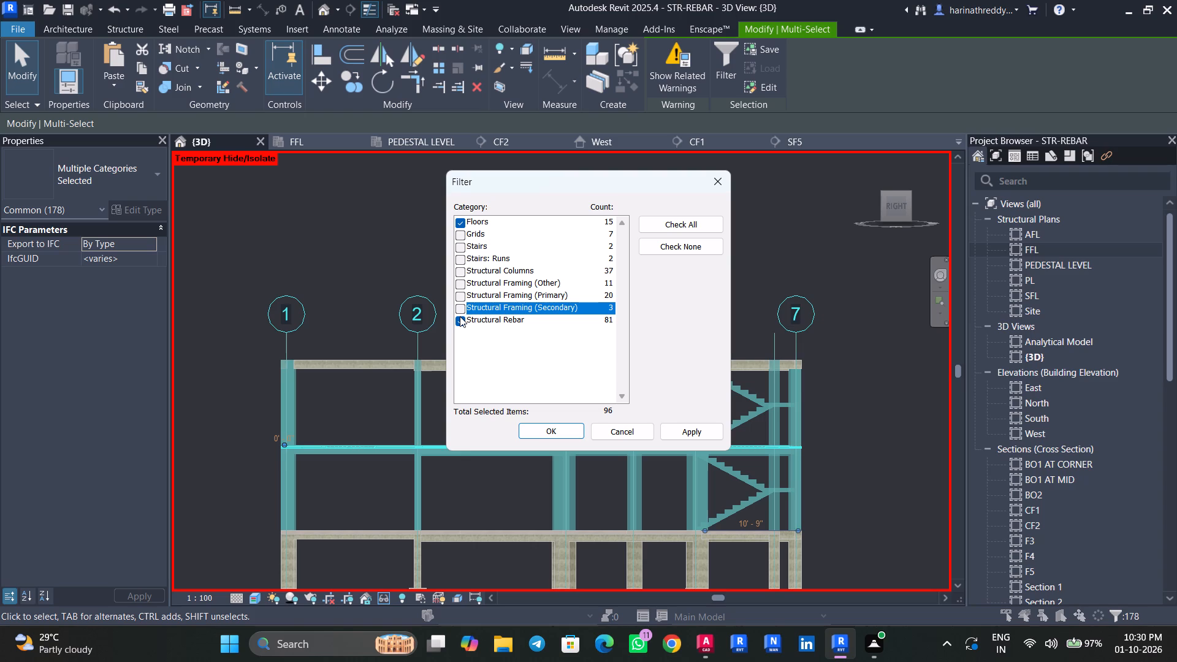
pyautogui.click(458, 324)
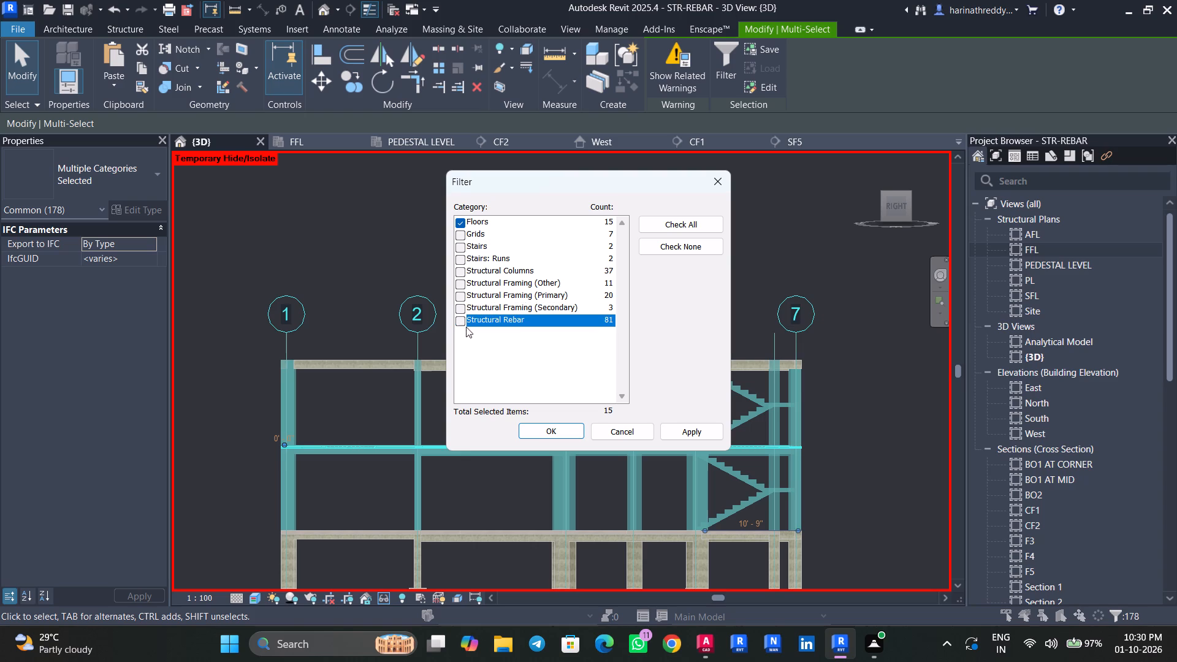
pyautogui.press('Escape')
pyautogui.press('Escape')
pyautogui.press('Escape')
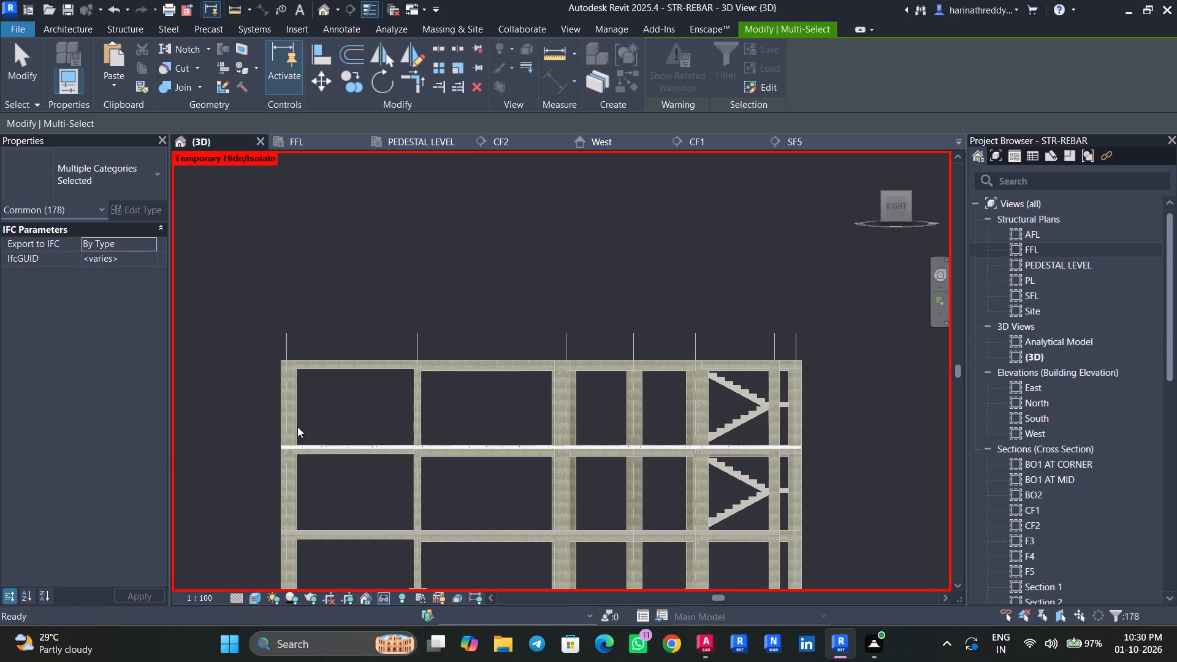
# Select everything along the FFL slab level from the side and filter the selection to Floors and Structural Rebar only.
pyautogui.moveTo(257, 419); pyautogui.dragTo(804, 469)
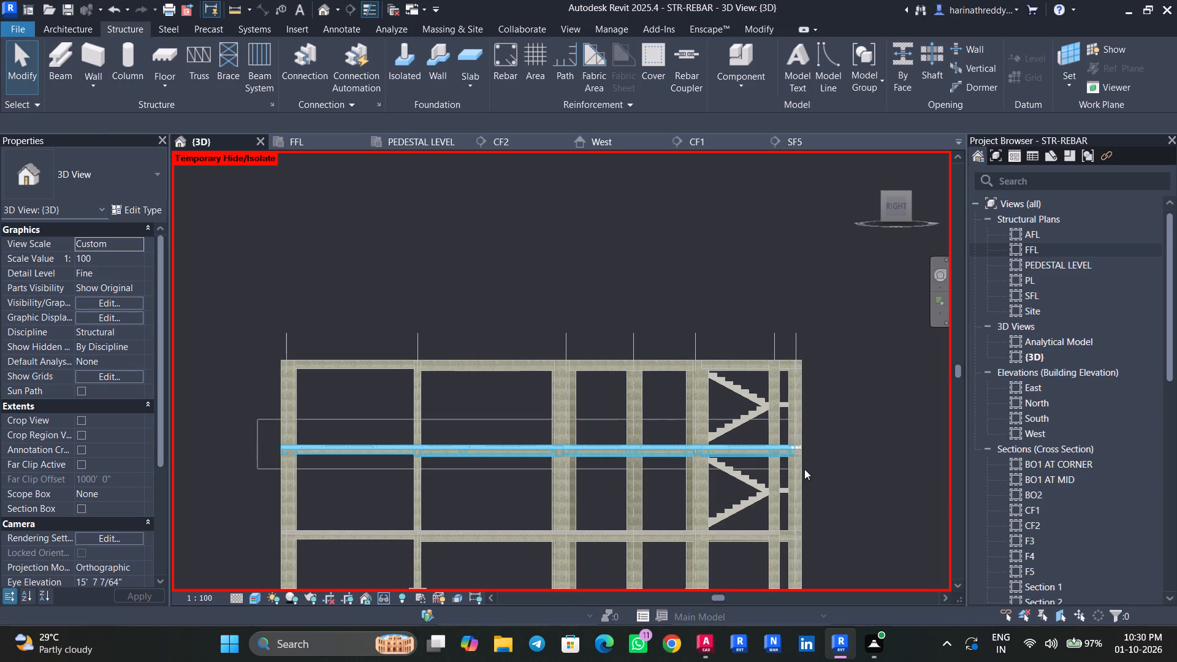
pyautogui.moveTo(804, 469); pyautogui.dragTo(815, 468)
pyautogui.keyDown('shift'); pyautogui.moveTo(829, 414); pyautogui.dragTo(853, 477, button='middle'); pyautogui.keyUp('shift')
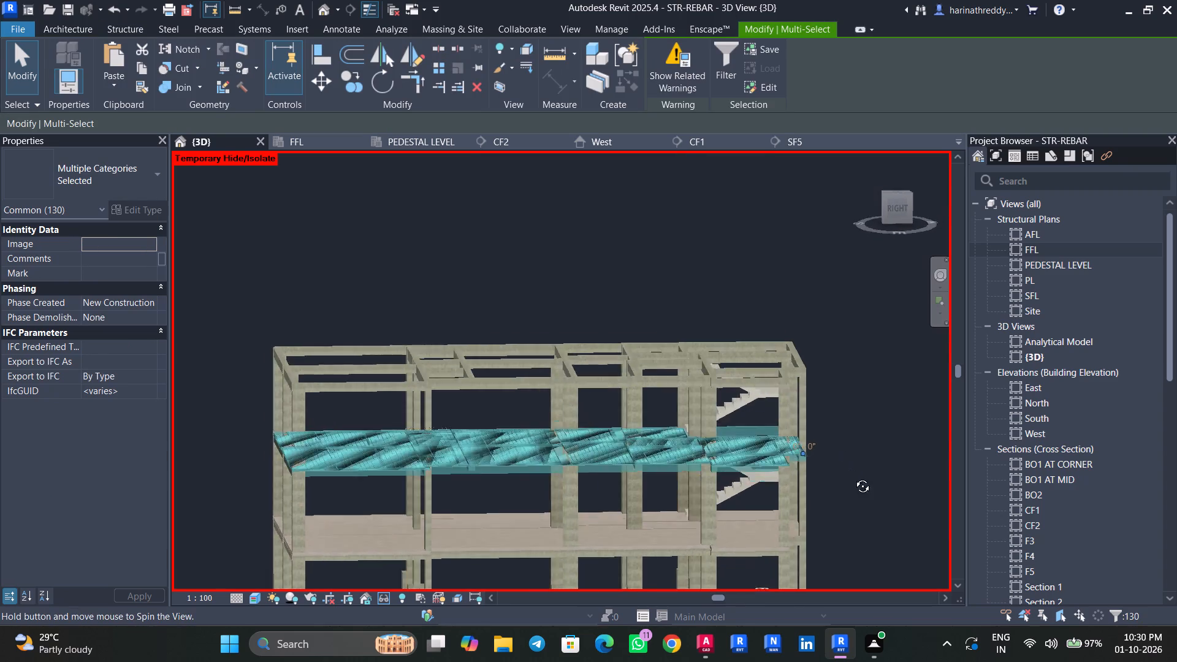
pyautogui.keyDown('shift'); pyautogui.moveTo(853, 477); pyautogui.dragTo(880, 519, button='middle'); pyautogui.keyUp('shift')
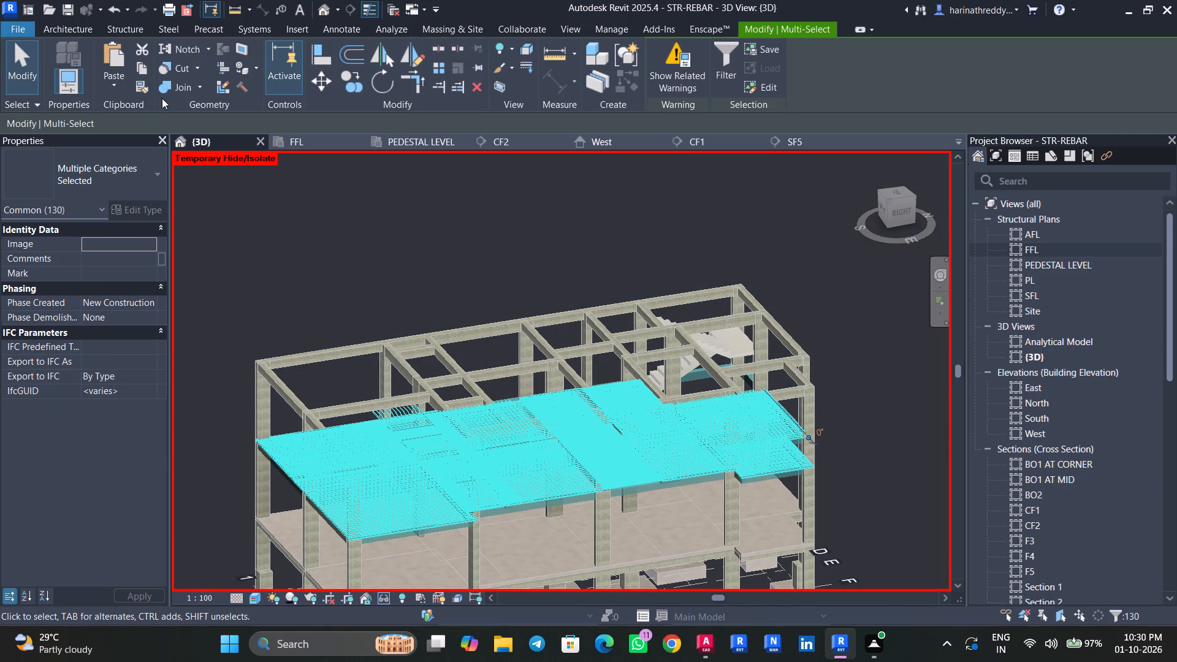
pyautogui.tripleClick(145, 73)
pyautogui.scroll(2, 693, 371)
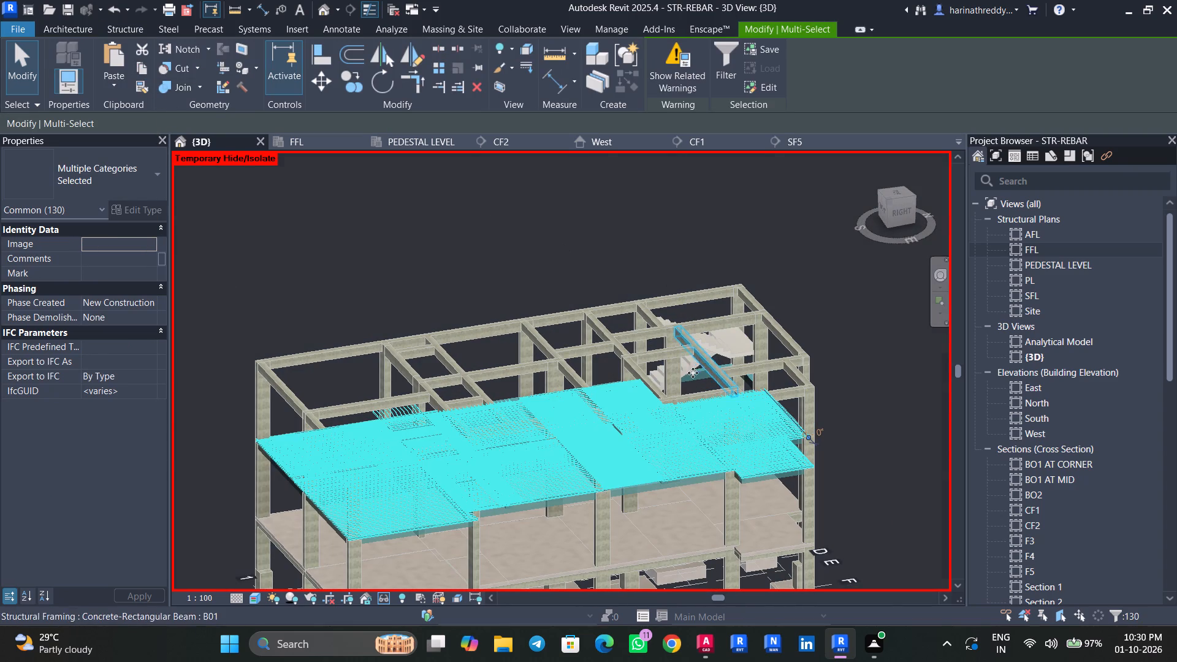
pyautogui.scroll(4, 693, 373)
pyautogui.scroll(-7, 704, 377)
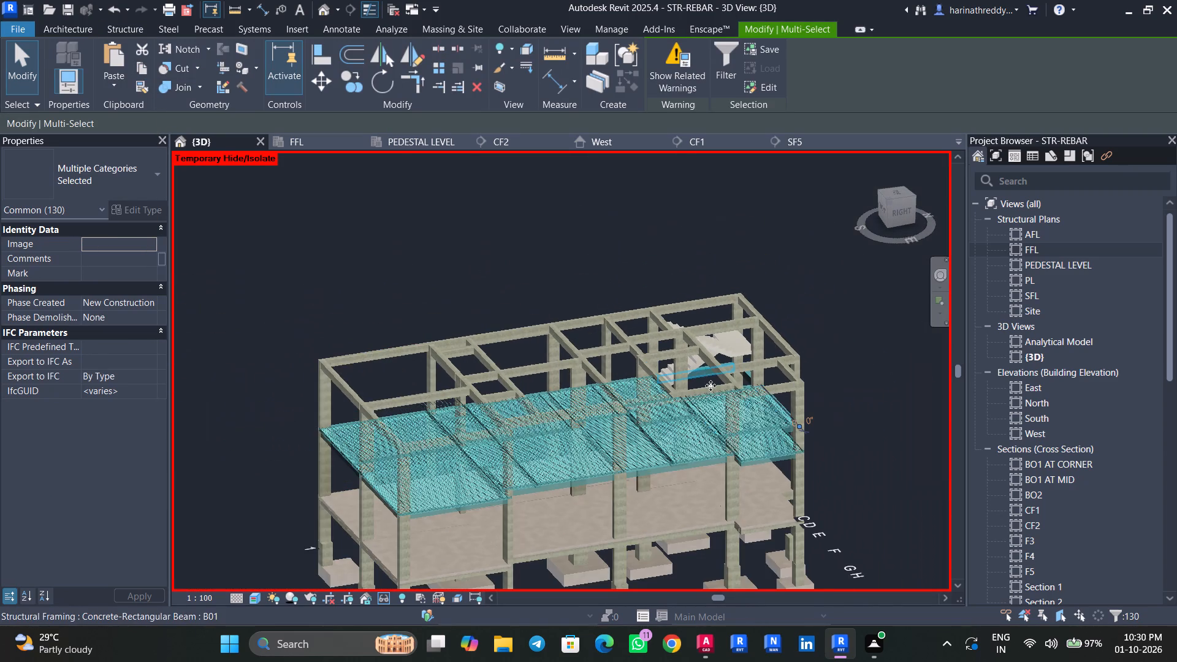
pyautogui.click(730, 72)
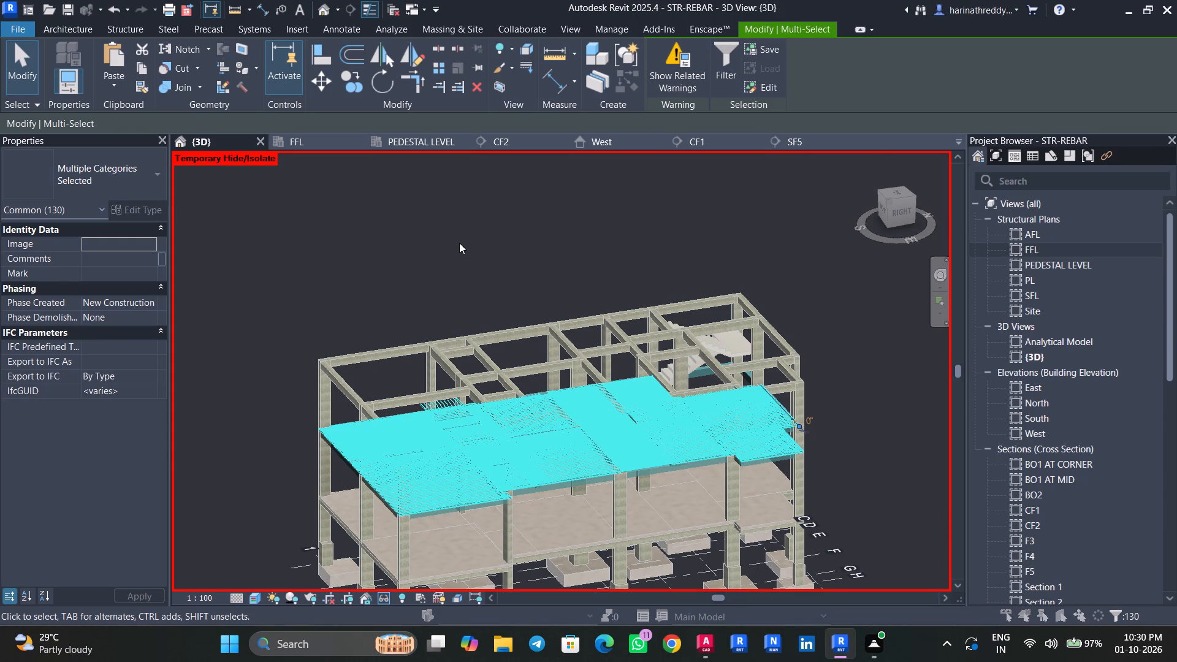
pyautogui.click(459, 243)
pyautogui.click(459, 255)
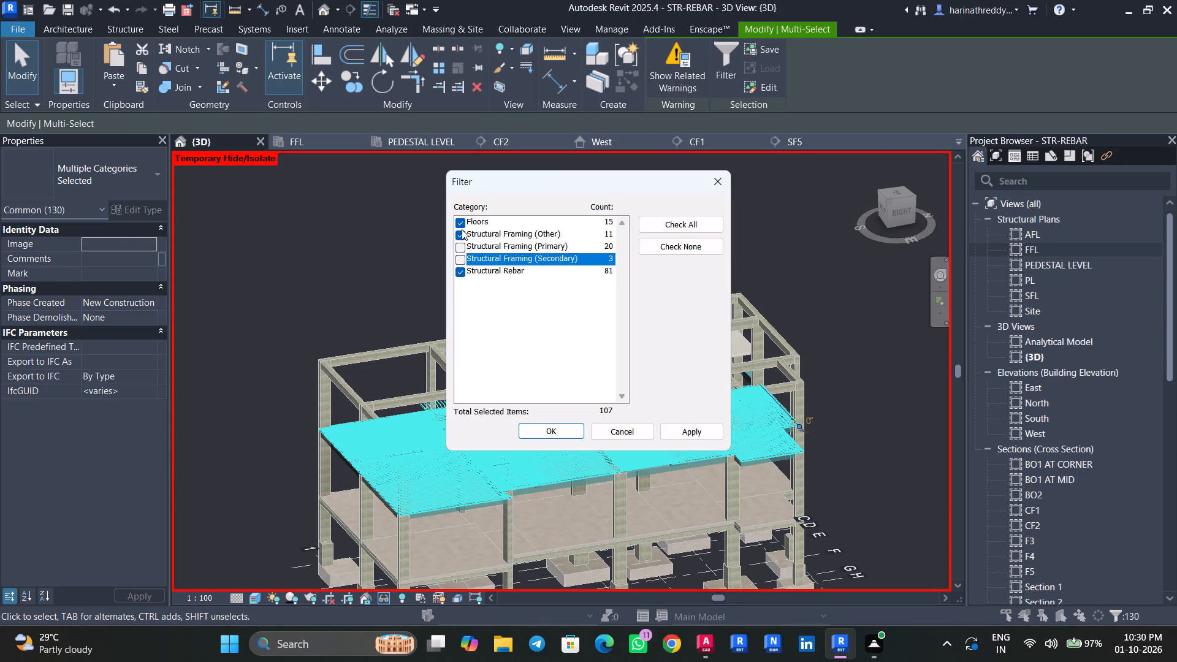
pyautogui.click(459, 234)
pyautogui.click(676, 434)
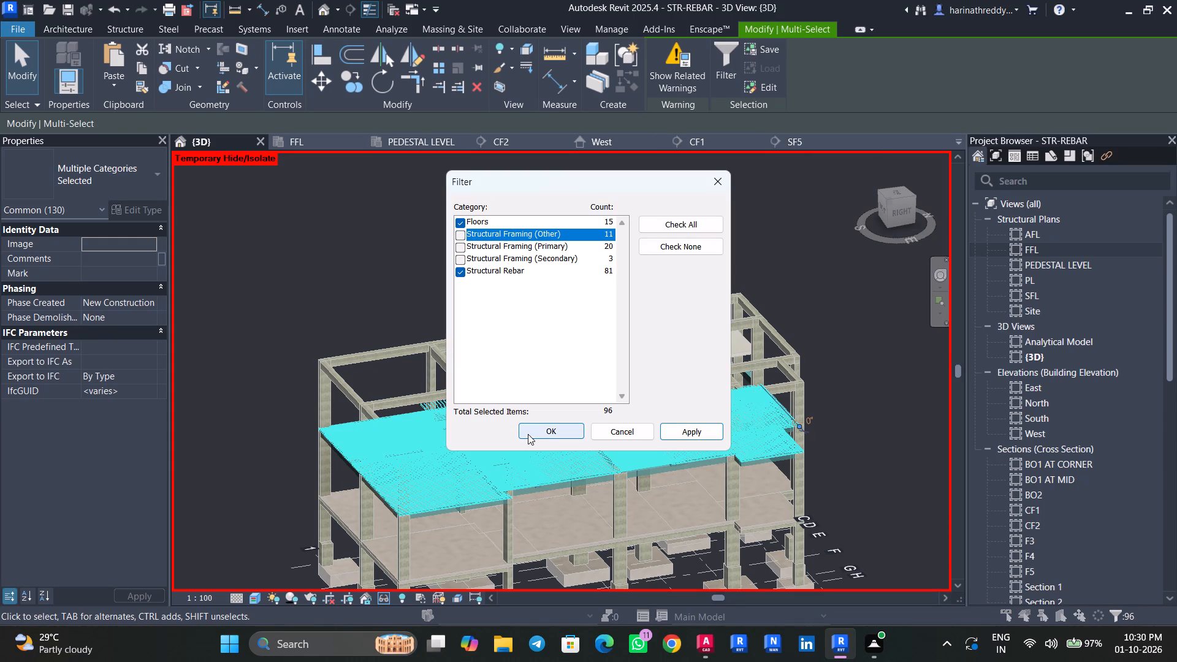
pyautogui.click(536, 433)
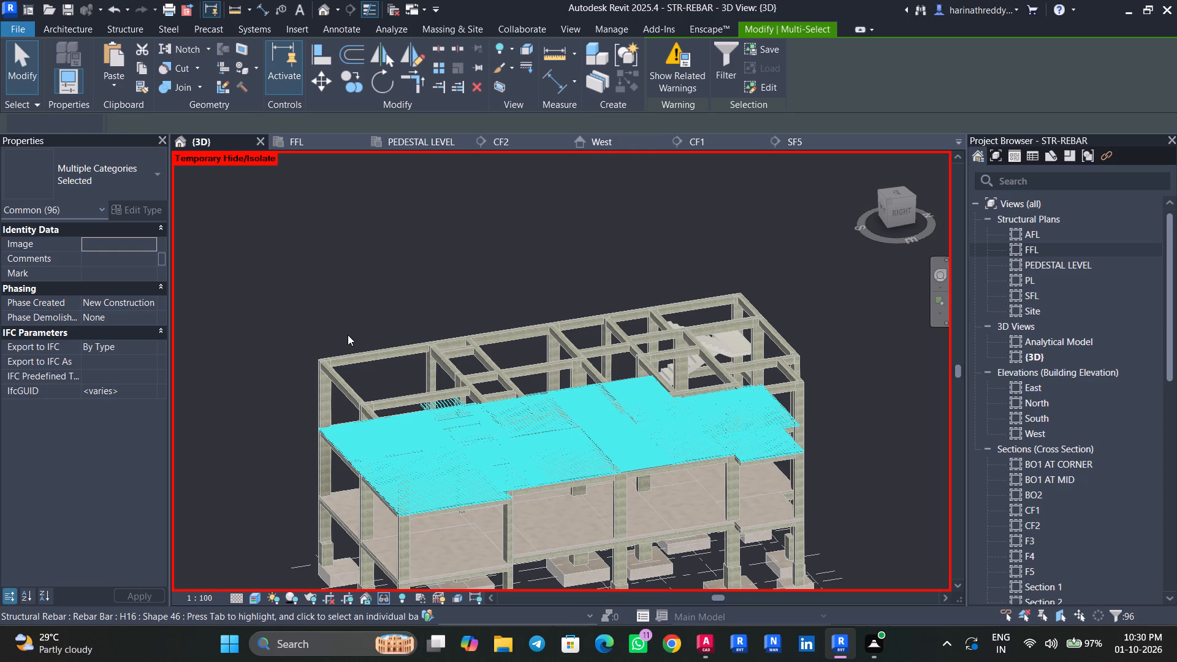
# Examine the selected FFL floors and rebar from above and along the west edge near grid 3, then clear the selection.
pyautogui.keyDown('shift'); pyautogui.moveTo(355, 326); pyautogui.dragTo(530, 472, button='middle'); pyautogui.keyUp('shift')
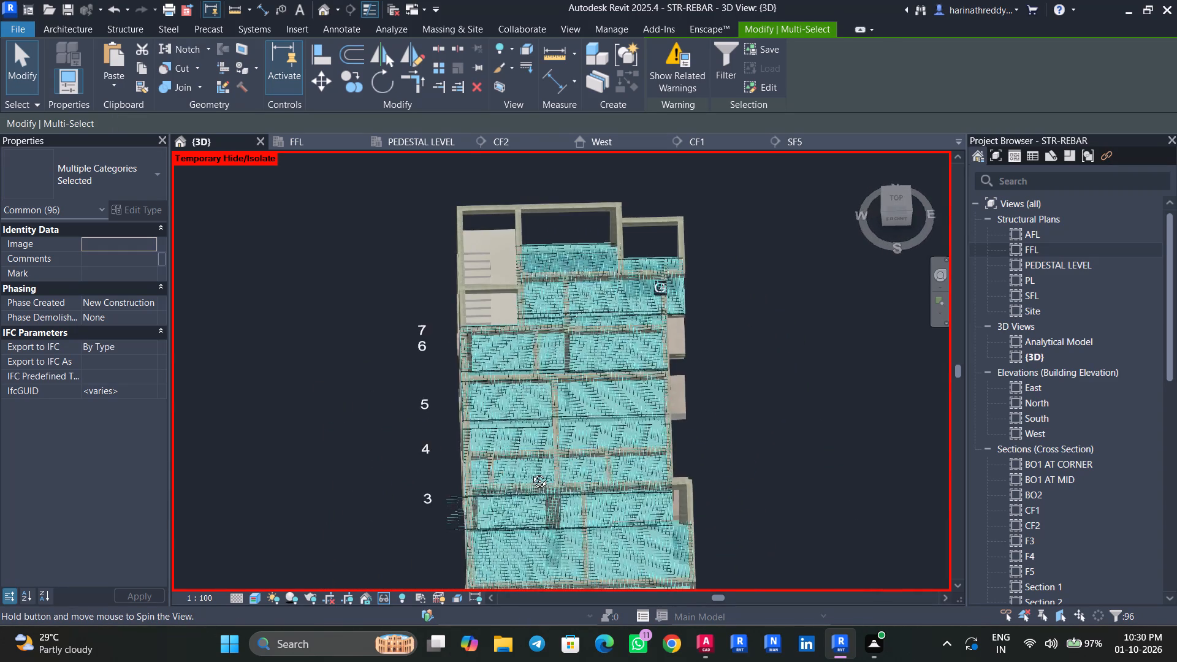
pyautogui.keyDown('shift'); pyautogui.moveTo(530, 472); pyautogui.dragTo(531, 473, button='middle'); pyautogui.keyUp('shift')
pyautogui.scroll(8, 441, 555)
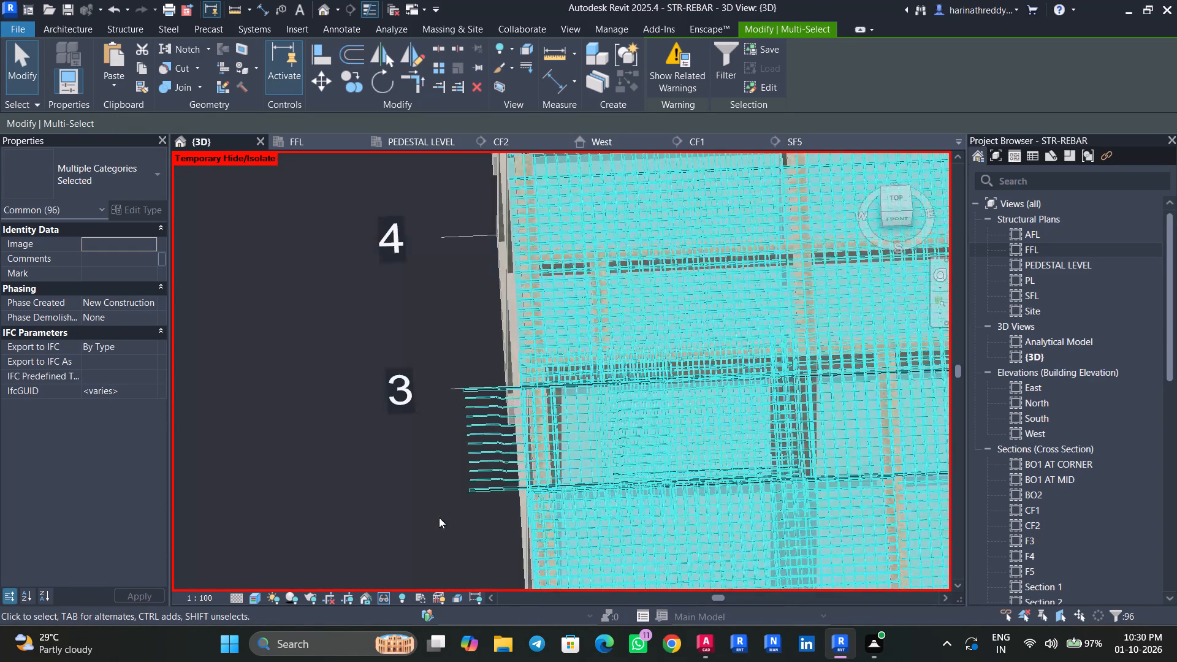
pyautogui.moveTo(439, 517); pyautogui.dragTo(403, 527, button='middle')
pyautogui.scroll(-4, 403, 527)
pyautogui.keyDown('shift'); pyautogui.moveTo(392, 541); pyautogui.dragTo(474, 486, button='middle'); pyautogui.keyUp('shift')
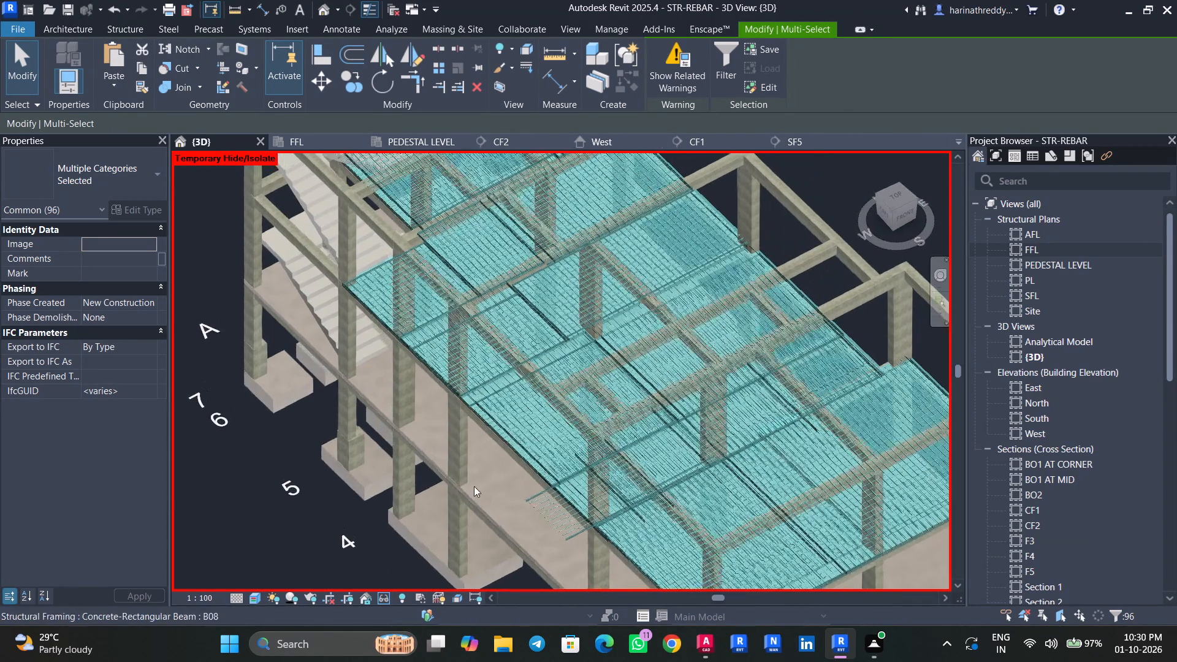
pyautogui.scroll(-2, 413, 538)
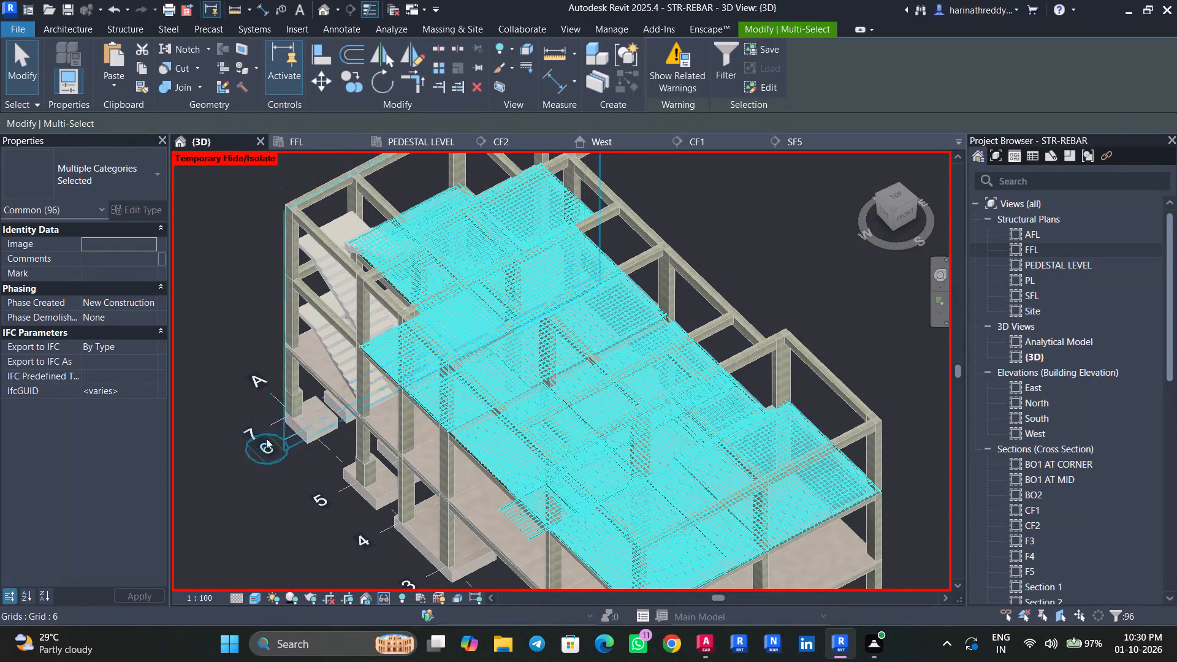
pyautogui.press('Escape')
pyautogui.press('Escape')
pyautogui.press('Escape')
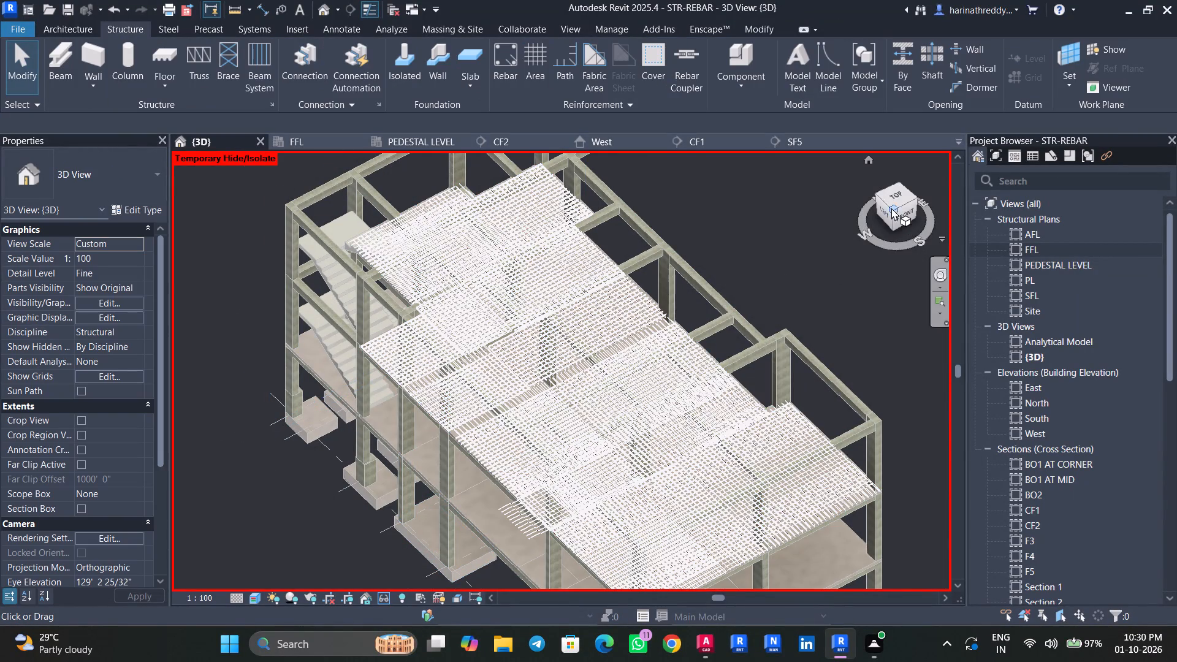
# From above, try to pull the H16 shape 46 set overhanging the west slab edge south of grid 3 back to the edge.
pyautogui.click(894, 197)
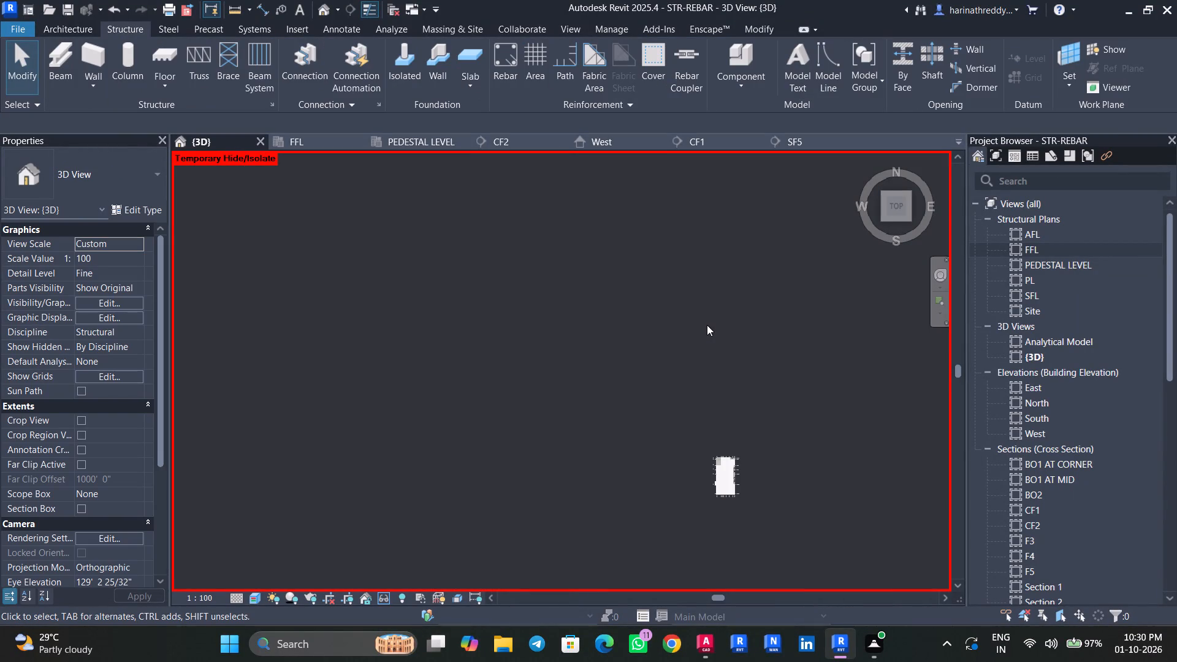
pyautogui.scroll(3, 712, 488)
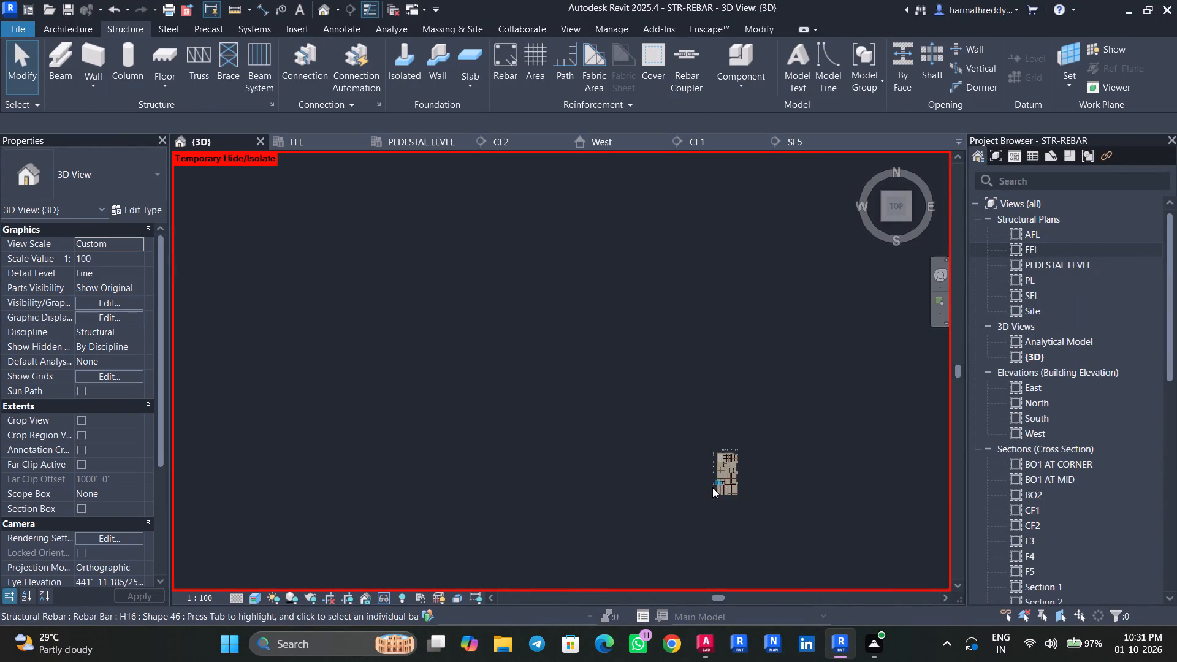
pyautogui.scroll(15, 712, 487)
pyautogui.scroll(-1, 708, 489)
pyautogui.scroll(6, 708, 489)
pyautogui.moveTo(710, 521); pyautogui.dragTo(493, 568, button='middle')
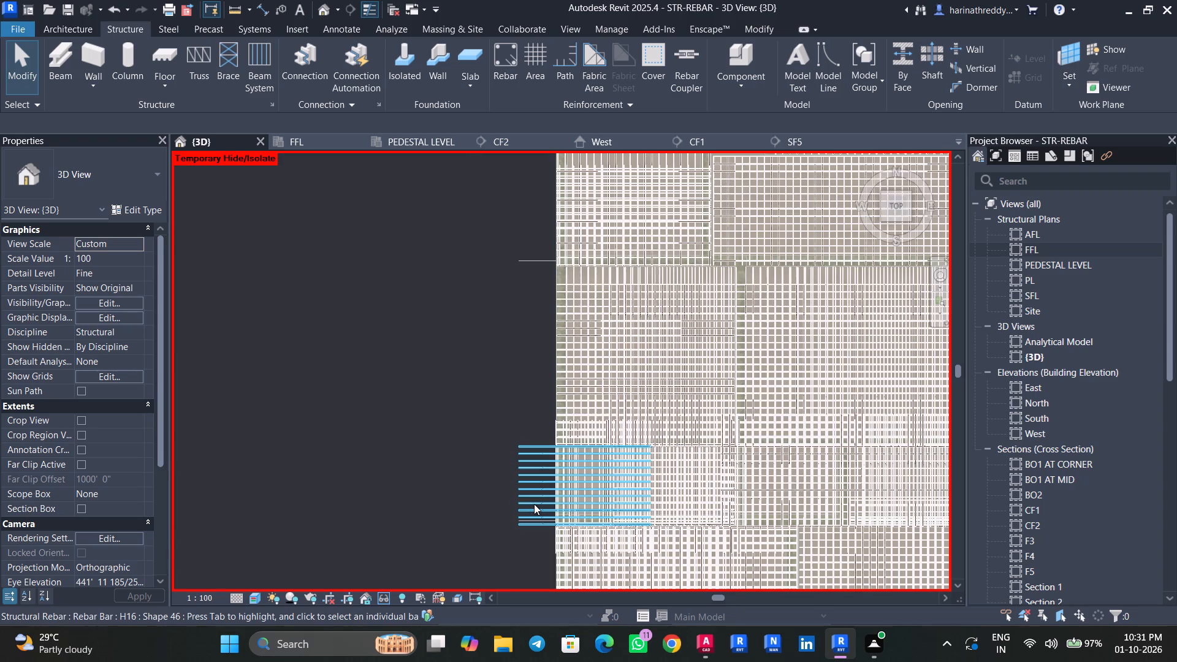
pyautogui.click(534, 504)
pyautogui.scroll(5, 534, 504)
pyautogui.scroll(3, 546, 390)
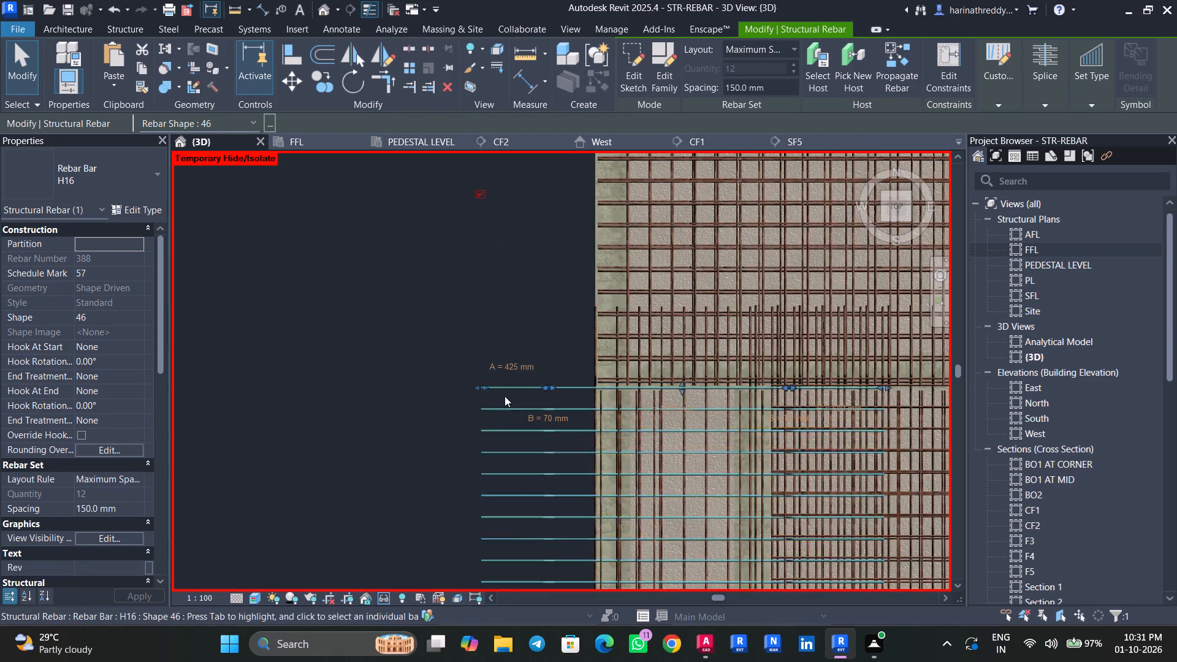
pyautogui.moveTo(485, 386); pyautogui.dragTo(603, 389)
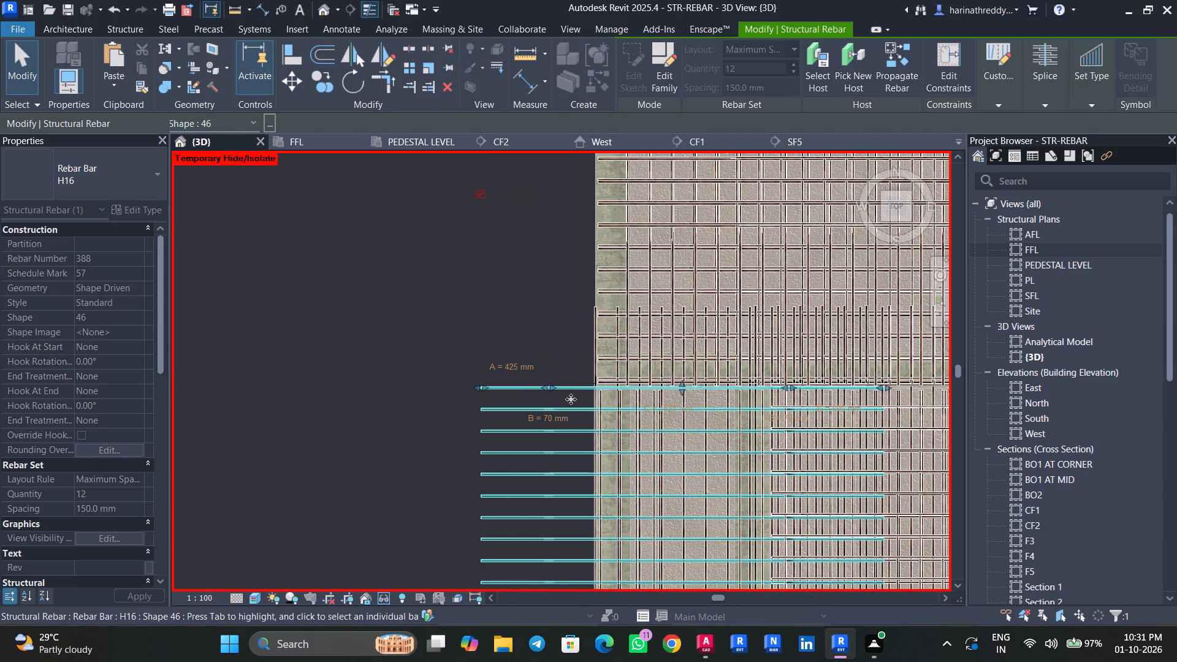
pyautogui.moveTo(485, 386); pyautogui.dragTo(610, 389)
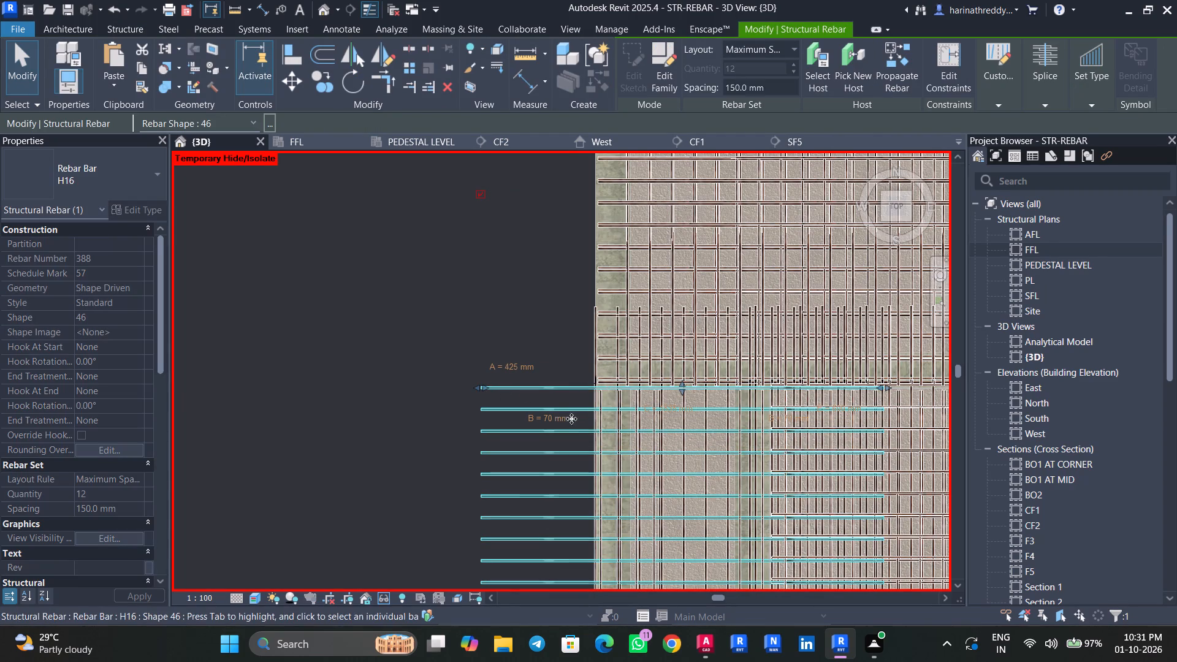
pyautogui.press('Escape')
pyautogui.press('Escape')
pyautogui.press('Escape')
# Open the sketch of the overhanging H16 shape 46 set just south of grid 3 for editing.
pyautogui.click(513, 433)
pyautogui.moveTo(435, 450); pyautogui.dragTo(422, 354, button='middle')
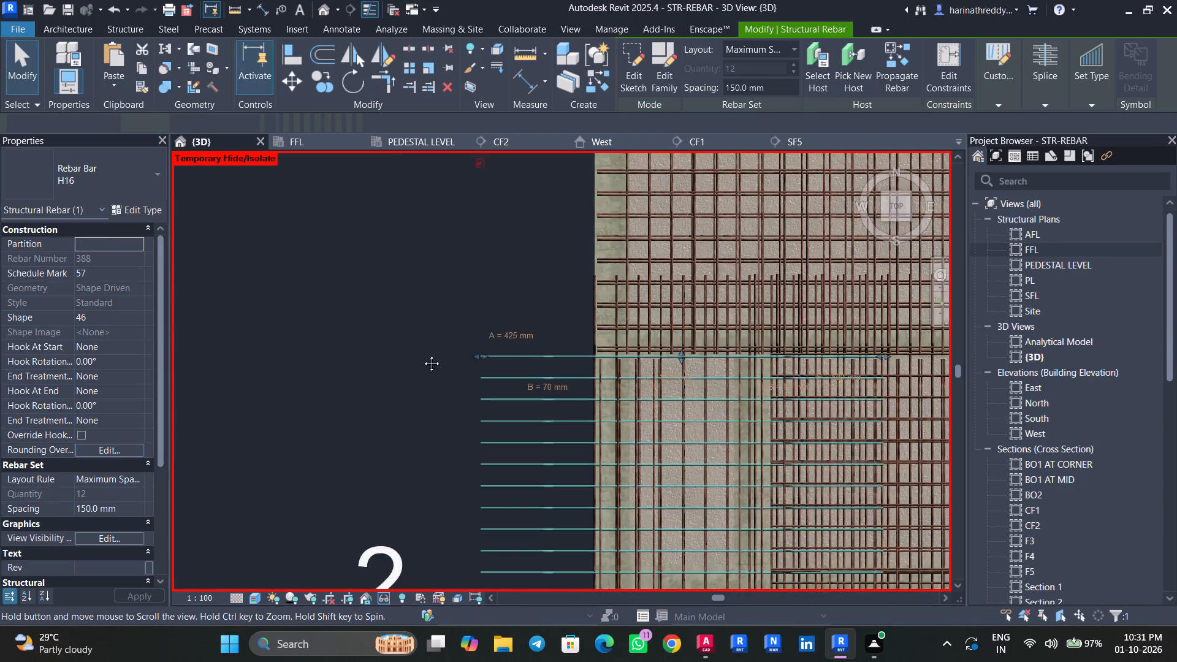
pyautogui.moveTo(422, 354); pyautogui.dragTo(421, 346, button='middle')
pyautogui.click(639, 78)
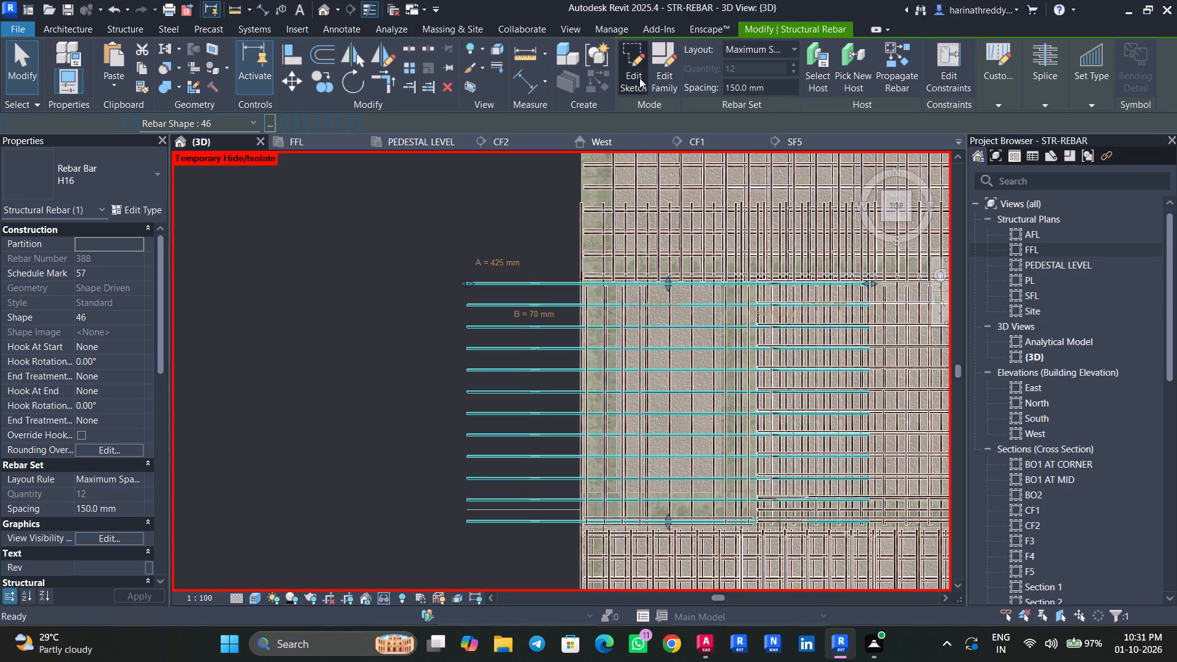
pyautogui.scroll(9, 581, 287)
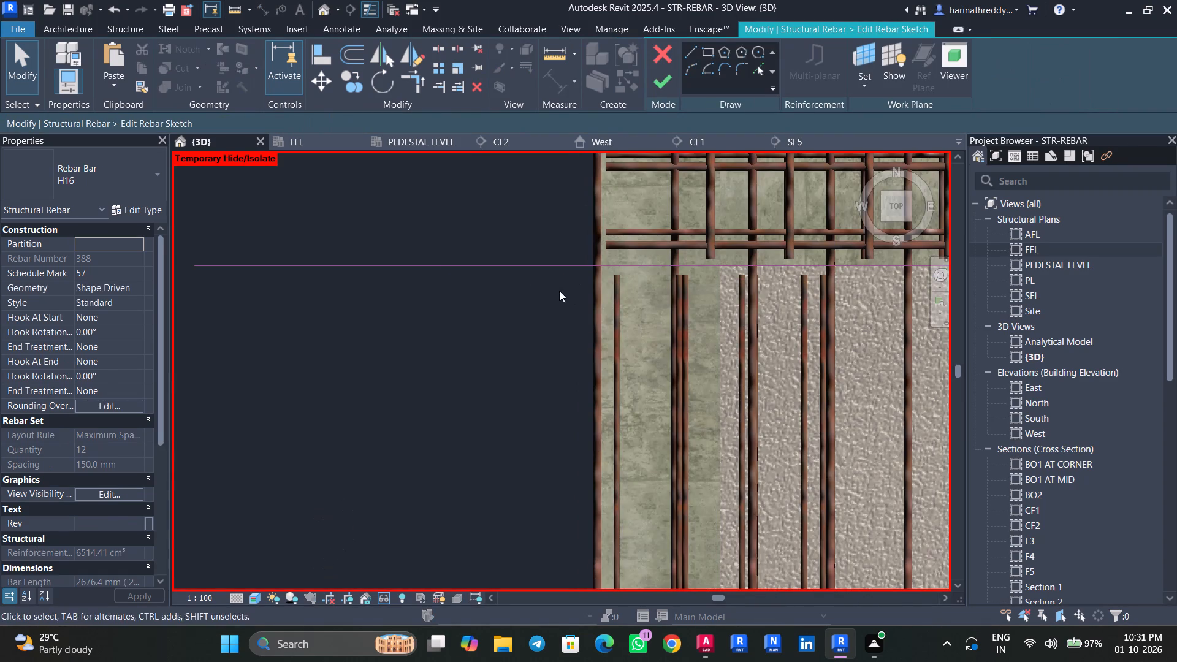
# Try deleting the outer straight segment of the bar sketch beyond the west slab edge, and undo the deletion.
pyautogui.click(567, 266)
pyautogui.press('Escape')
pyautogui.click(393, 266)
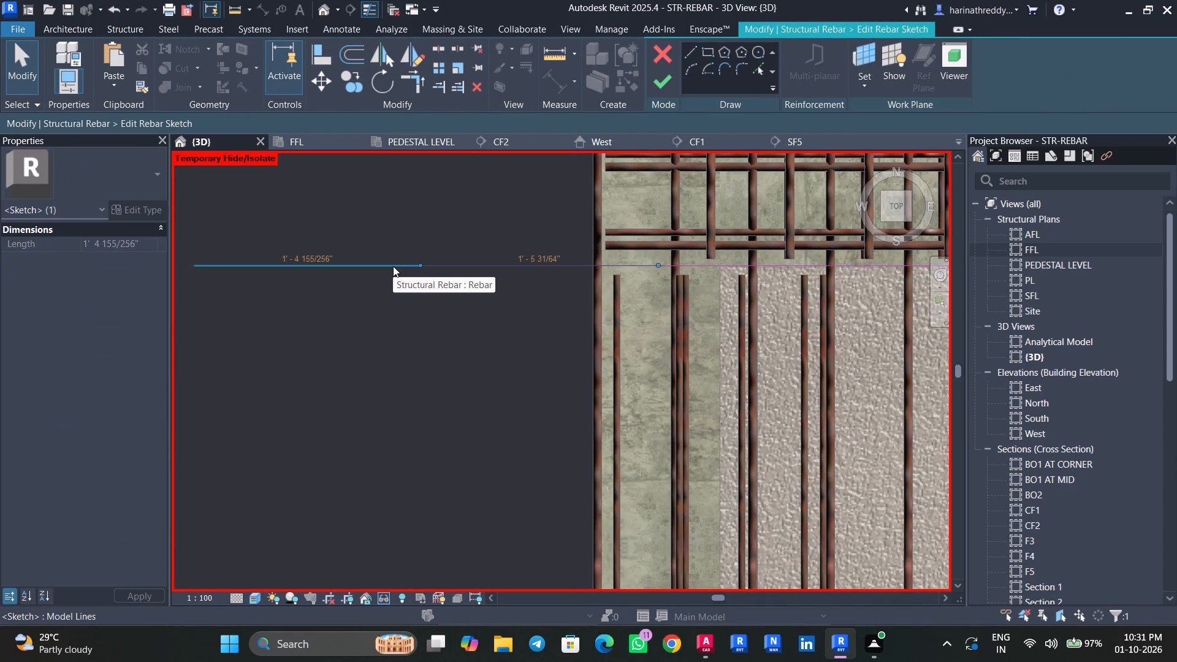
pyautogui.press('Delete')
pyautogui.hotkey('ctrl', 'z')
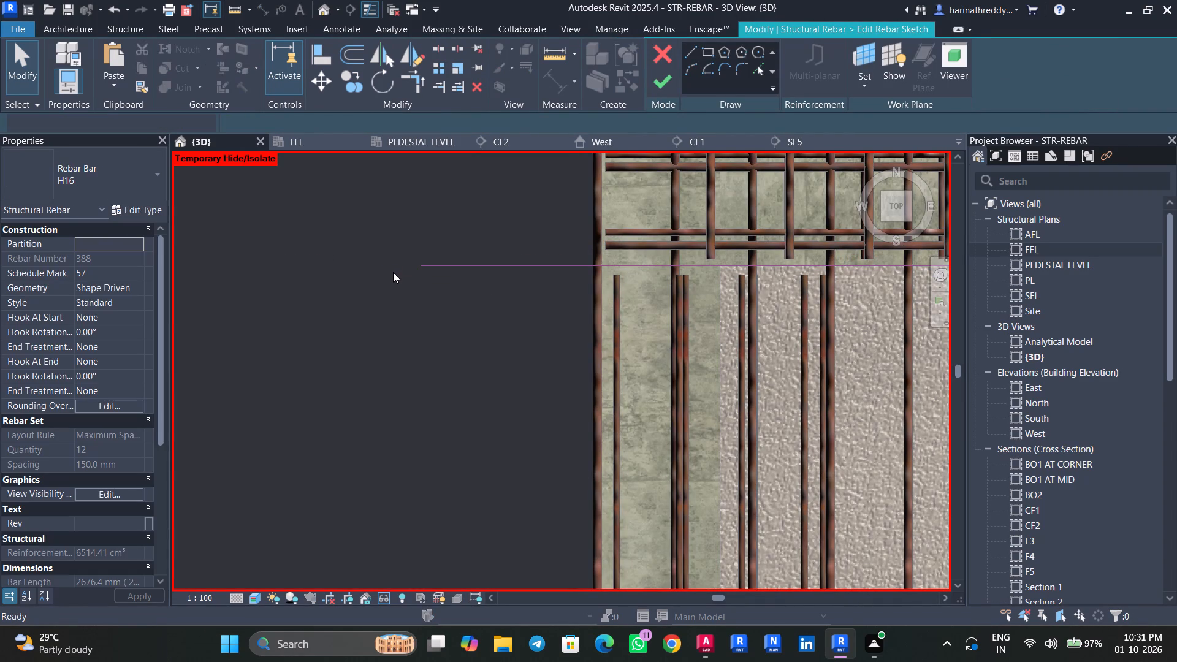
# Finish the sketch edit of the overhanging H16 shape 46 set and clear the selection.
pyautogui.click(654, 82)
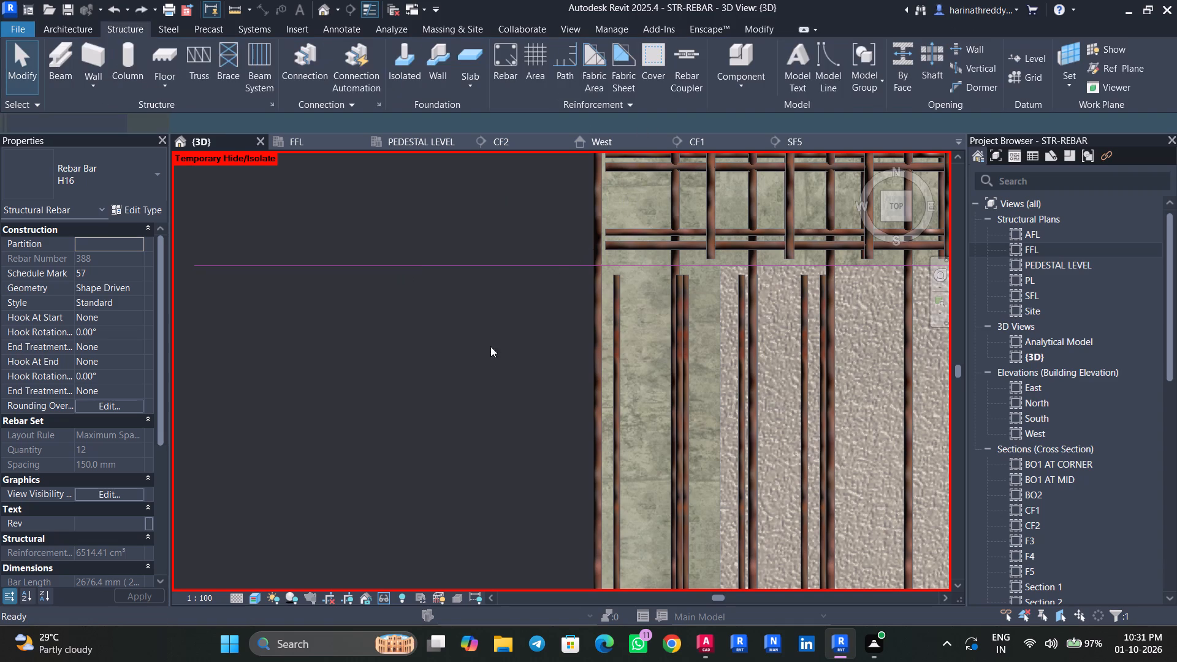
pyautogui.scroll(-2, 459, 356)
pyautogui.keyDown('shift'); pyautogui.moveTo(438, 416); pyautogui.dragTo(507, 296, button='middle'); pyautogui.keyUp('shift')
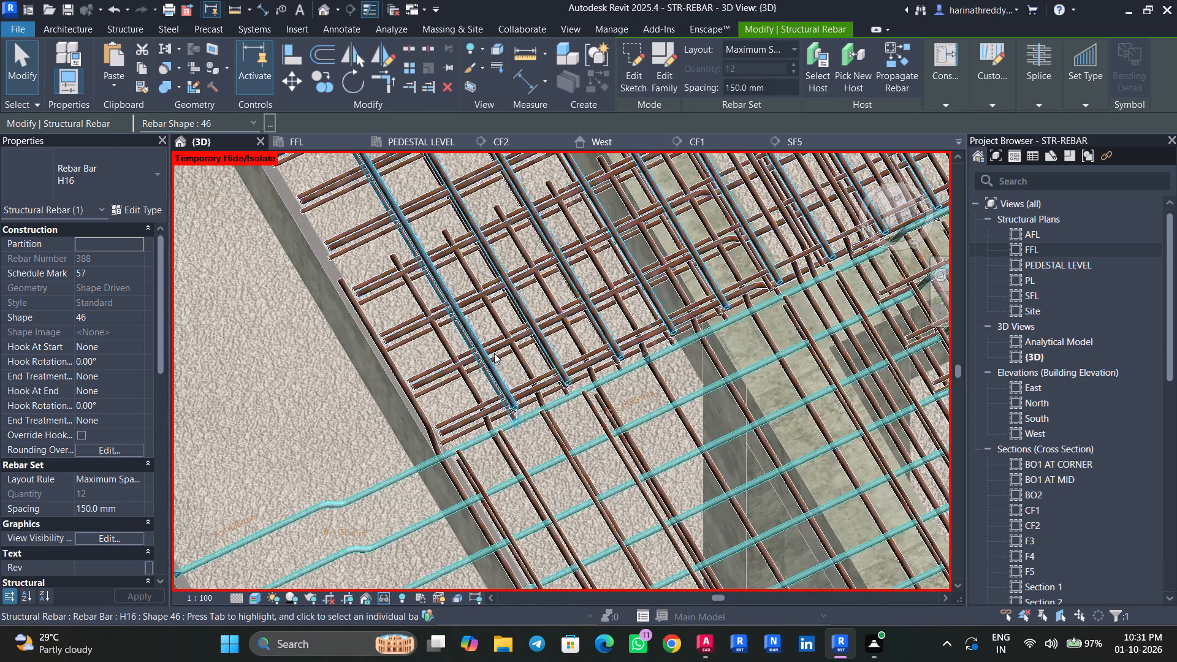
pyautogui.scroll(-7, 494, 353)
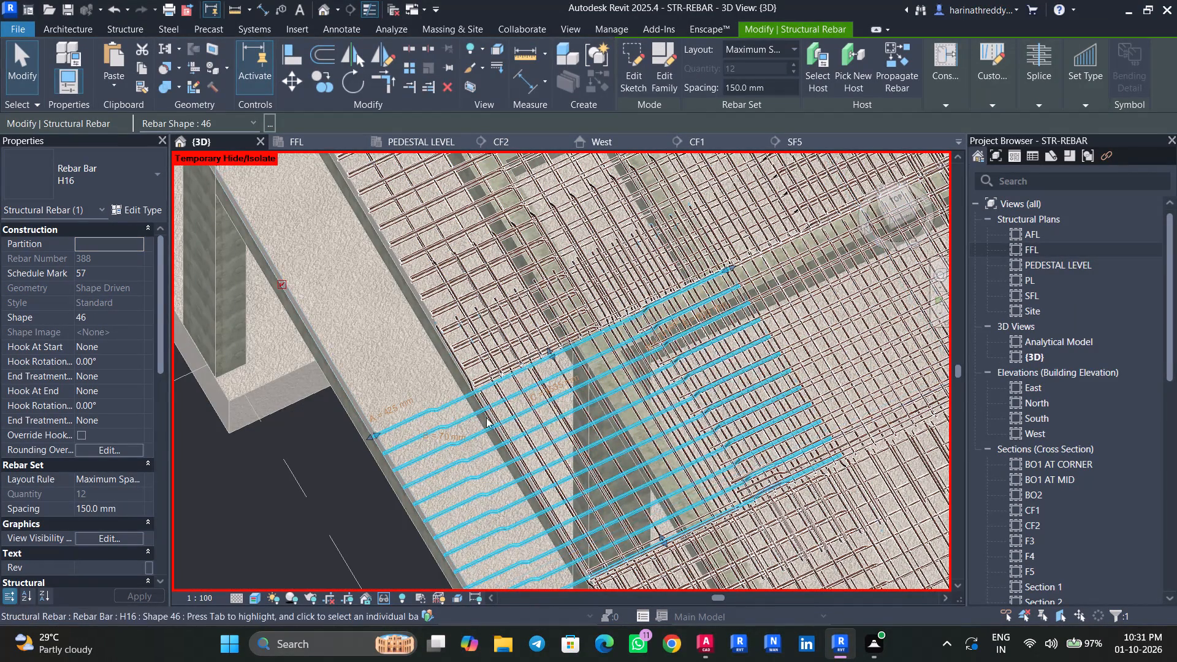
pyautogui.press('Escape')
pyautogui.press('Escape')
pyautogui.scroll(4, 500, 453)
pyautogui.press('Escape')
# Examine from several angles how the H16 cranked bars end along the west slab edge and beam.
pyautogui.click(504, 454)
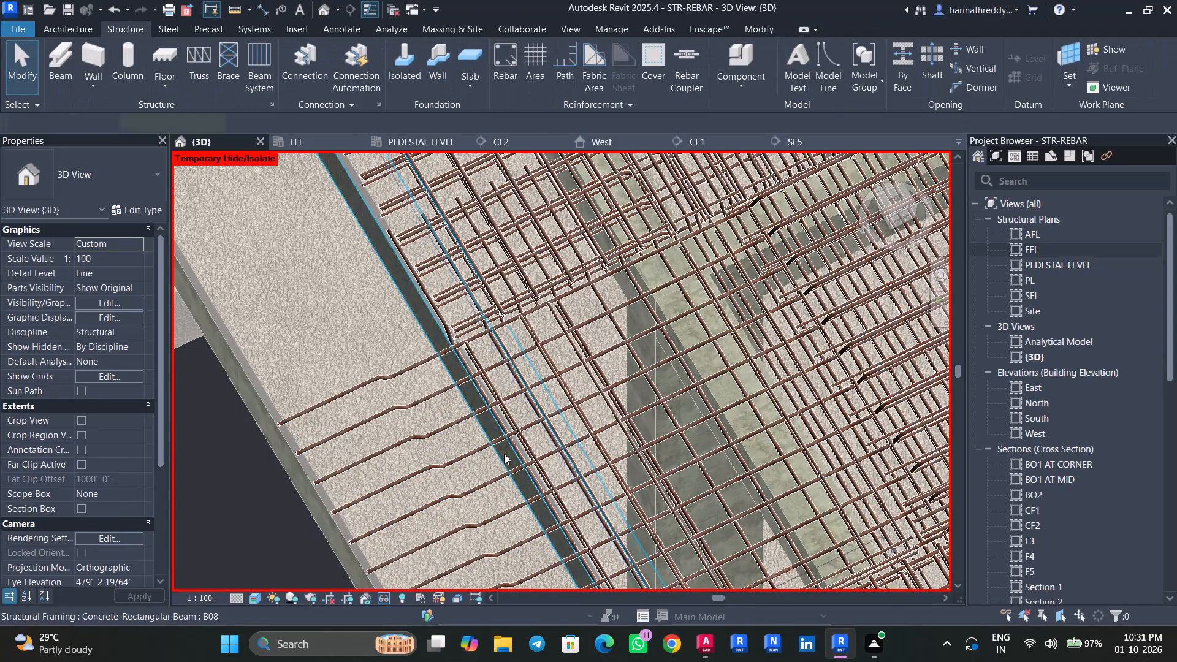
pyautogui.scroll(-5, 504, 454)
pyautogui.keyDown('shift'); pyautogui.moveTo(516, 445); pyautogui.dragTo(620, 363, button='middle'); pyautogui.keyUp('shift')
pyautogui.press('Escape')
pyautogui.moveTo(558, 395); pyautogui.dragTo(494, 483, button='middle')
pyautogui.keyDown('shift'); pyautogui.moveTo(498, 481); pyautogui.dragTo(564, 423, button='middle'); pyautogui.keyUp('shift')
pyautogui.scroll(6, 527, 358)
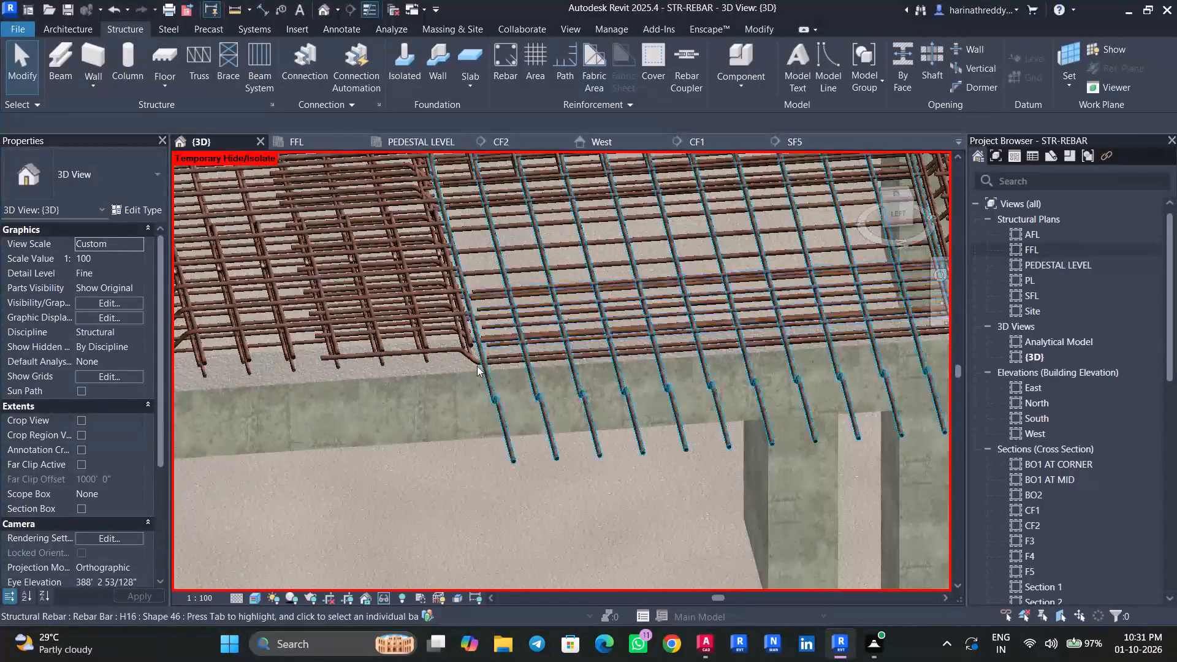
pyautogui.keyDown('shift'); pyautogui.moveTo(476, 368); pyautogui.dragTo(497, 309, button='middle'); pyautogui.keyUp('shift')
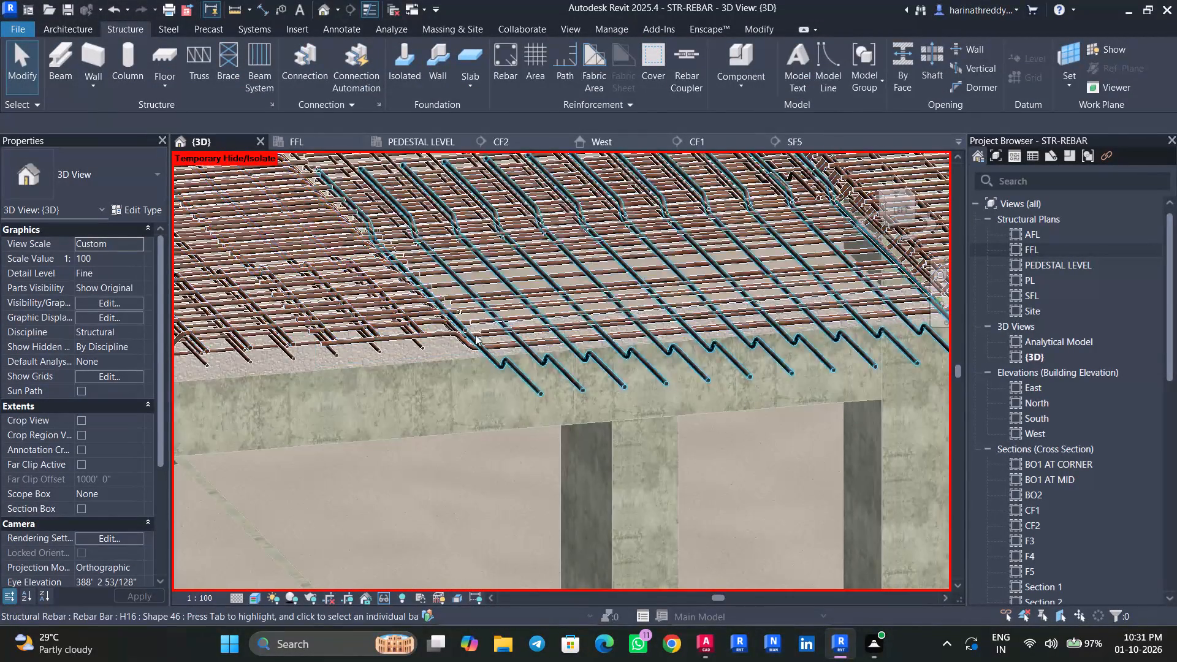
pyautogui.keyDown('shift'); pyautogui.moveTo(462, 347); pyautogui.dragTo(465, 323, button='middle'); pyautogui.keyUp('shift')
pyautogui.scroll(1, 465, 323)
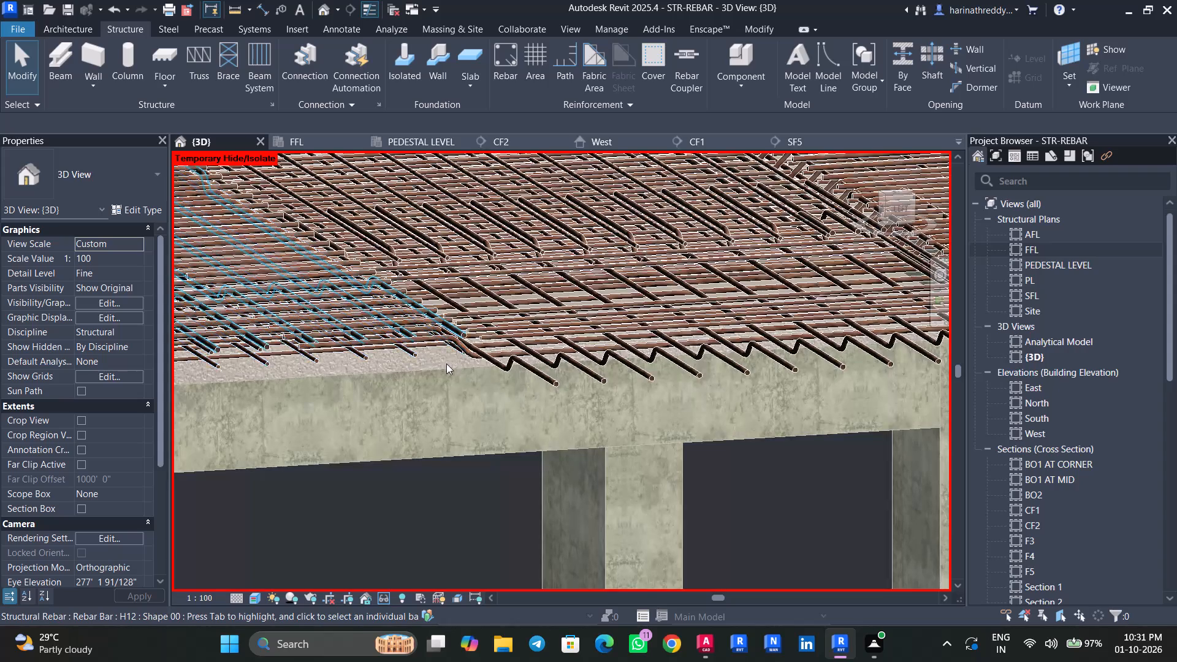
# Create a section box around the H16 shape 46 set at the west slab edge and extend it west past the overhanging bars.
pyautogui.click(446, 363)
pyautogui.click(470, 89)
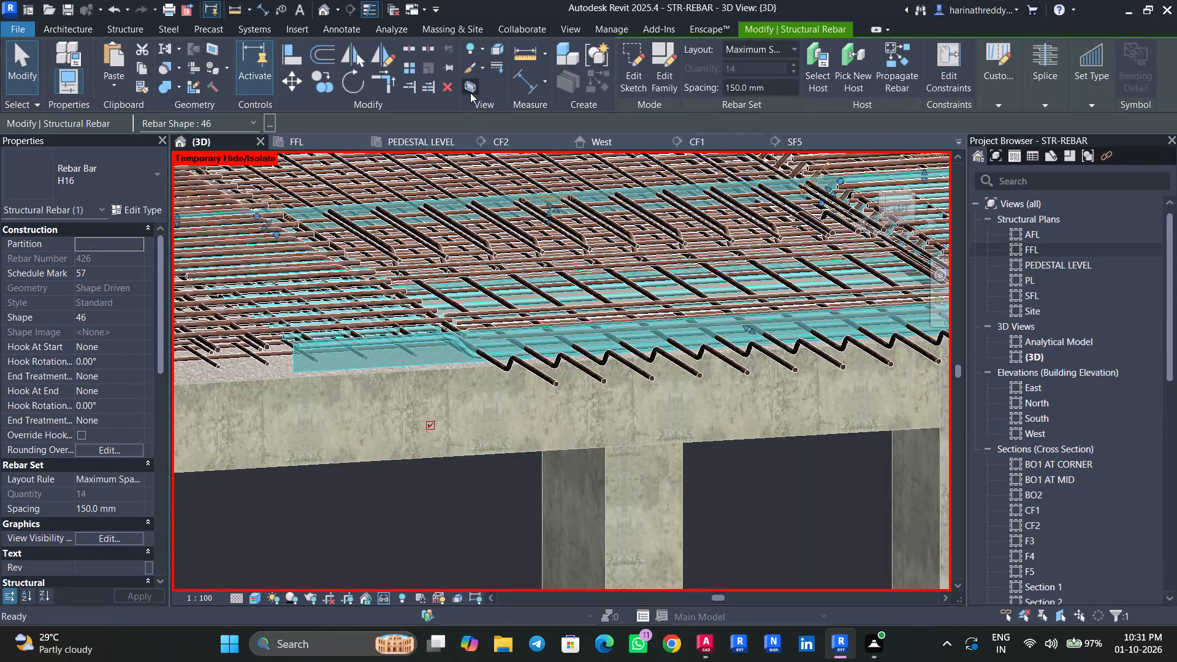
pyautogui.keyDown('shift'); pyautogui.moveTo(712, 283); pyautogui.dragTo(581, 399, button='middle'); pyautogui.keyUp('shift')
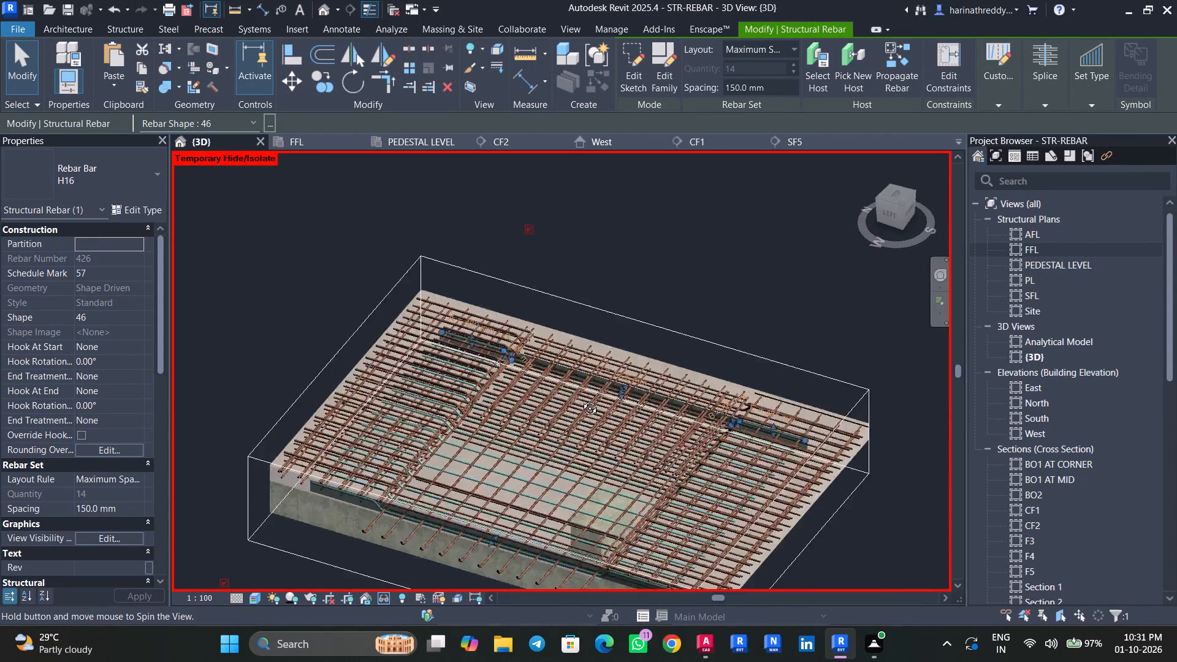
pyautogui.keyDown('shift'); pyautogui.moveTo(581, 399); pyautogui.dragTo(442, 395, button='middle'); pyautogui.keyUp('shift')
pyautogui.scroll(1, 348, 440)
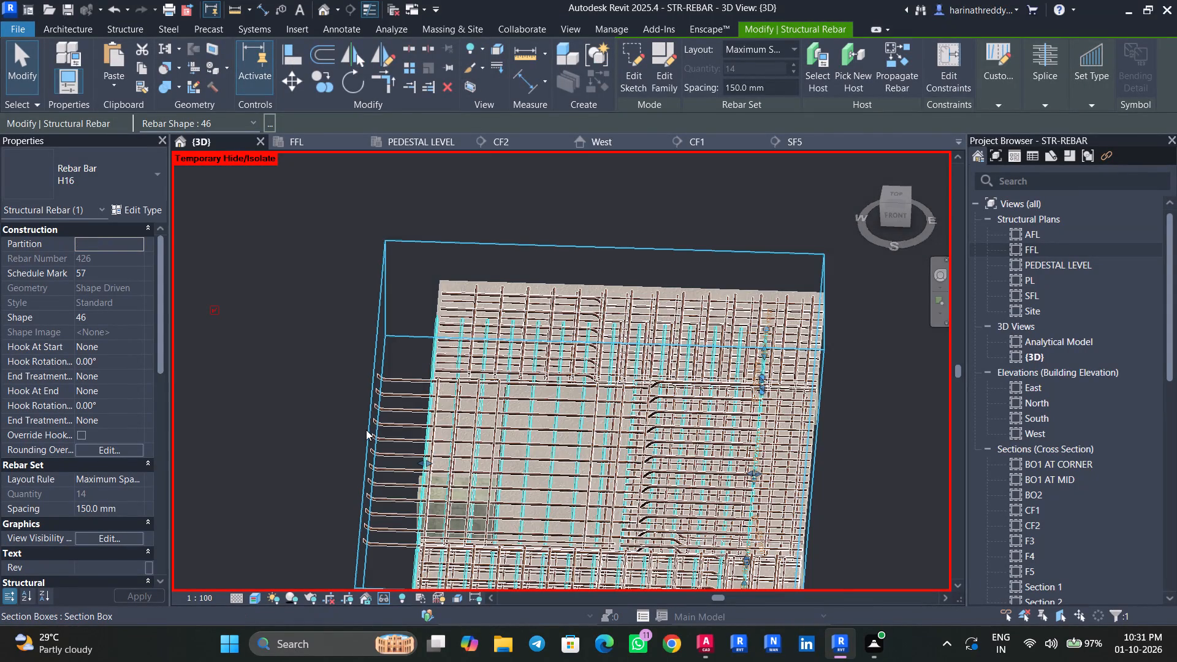
pyautogui.click(366, 430)
pyautogui.moveTo(364, 458); pyautogui.dragTo(262, 458)
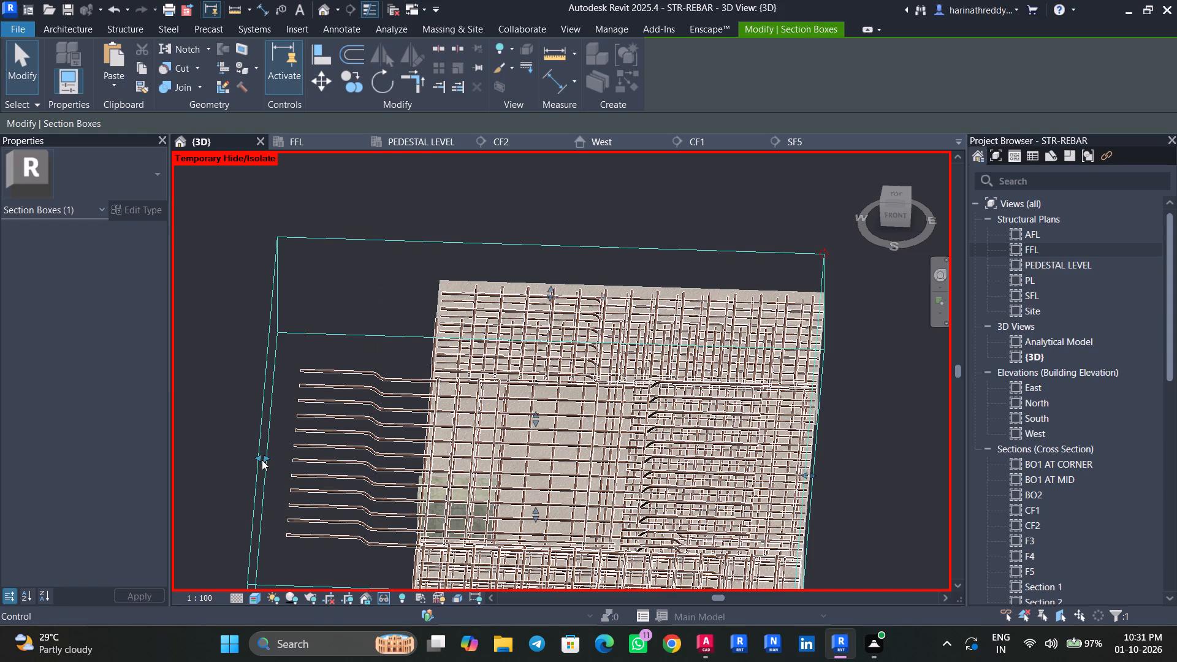
pyautogui.press('Escape')
pyautogui.press('Escape')
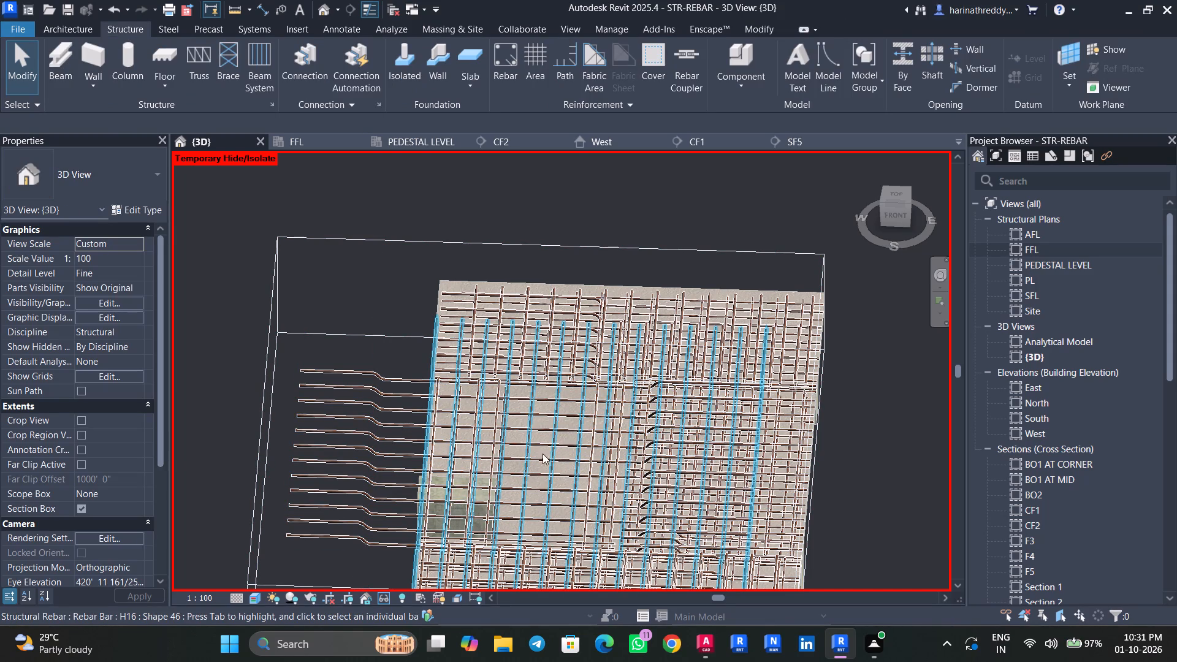
# From above, nudge the overhanging H16 shape 46 set east until its outer crank nears the west slab edge.
pyautogui.click(374, 452)
pyautogui.click(892, 192)
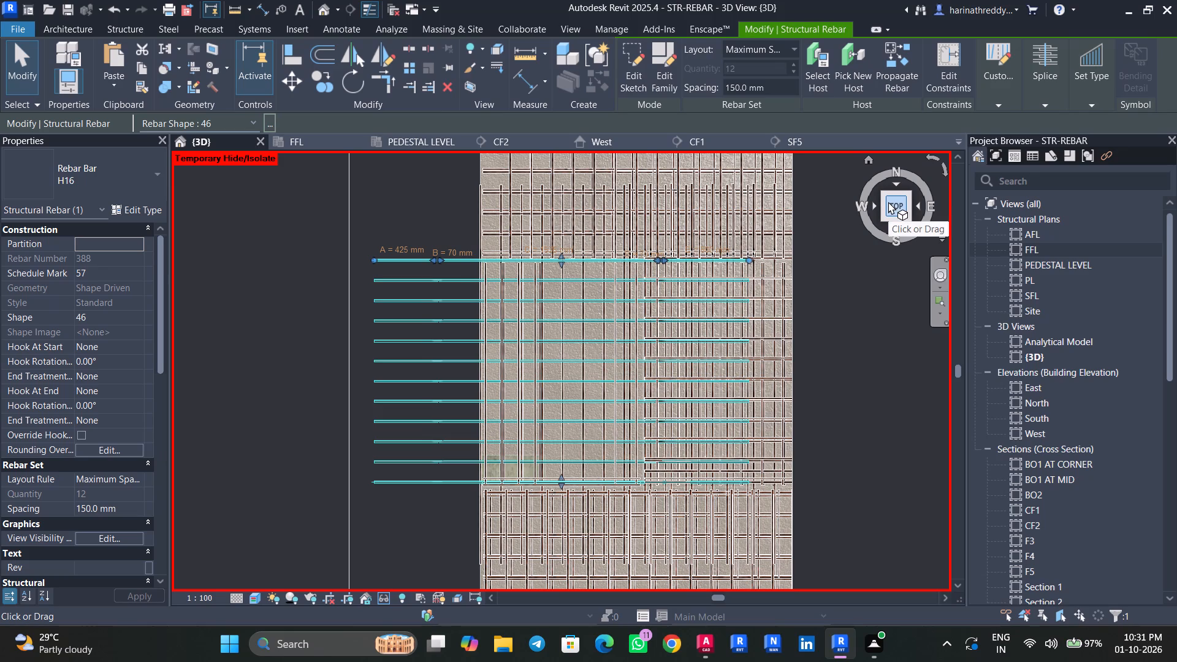
pyautogui.press('Right')
pyautogui.press('Right')
pyautogui.press('Right')
pyautogui.press('Right')
pyautogui.press('Right')
pyautogui.press('Right')
pyautogui.press('Right')
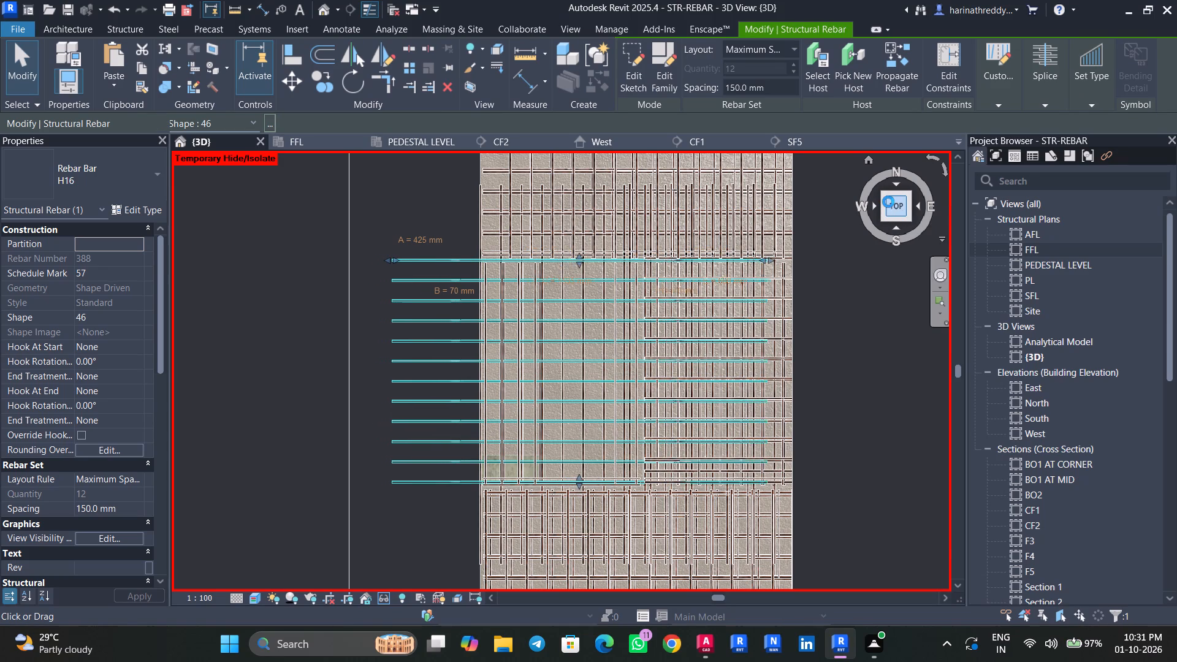
pyautogui.press('Right')
pyautogui.press('Right')
pyautogui.press('Right')
pyautogui.press('Right')
pyautogui.press('Right')
pyautogui.press('Right')
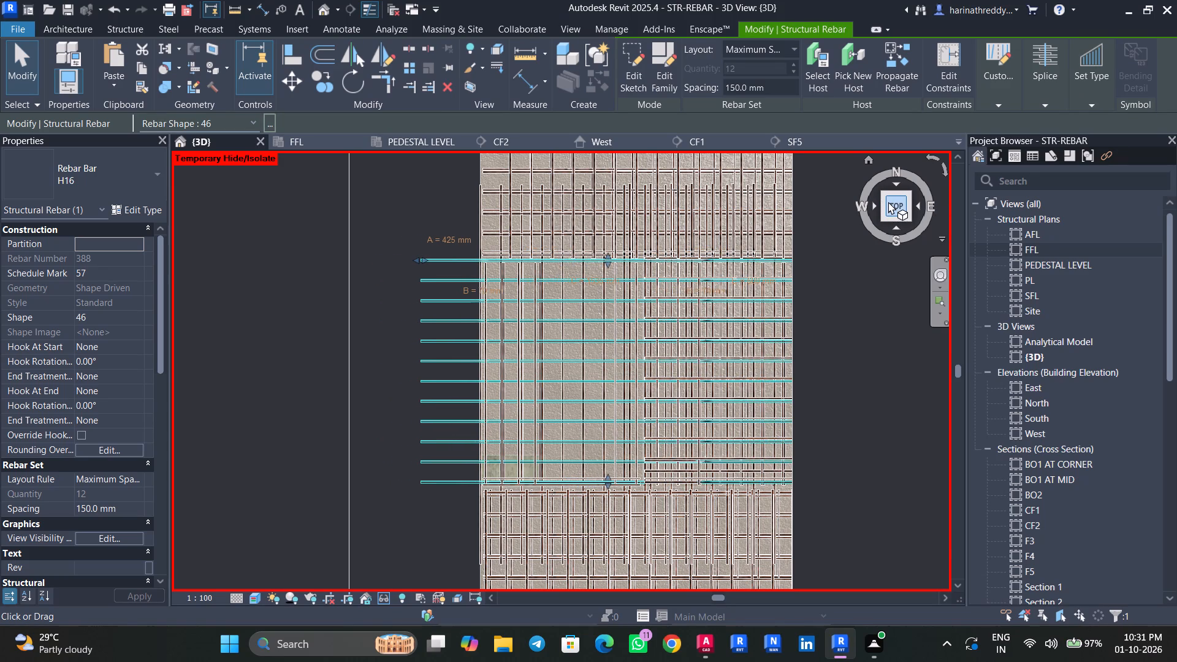
pyautogui.press('Left')
pyautogui.press('Left')
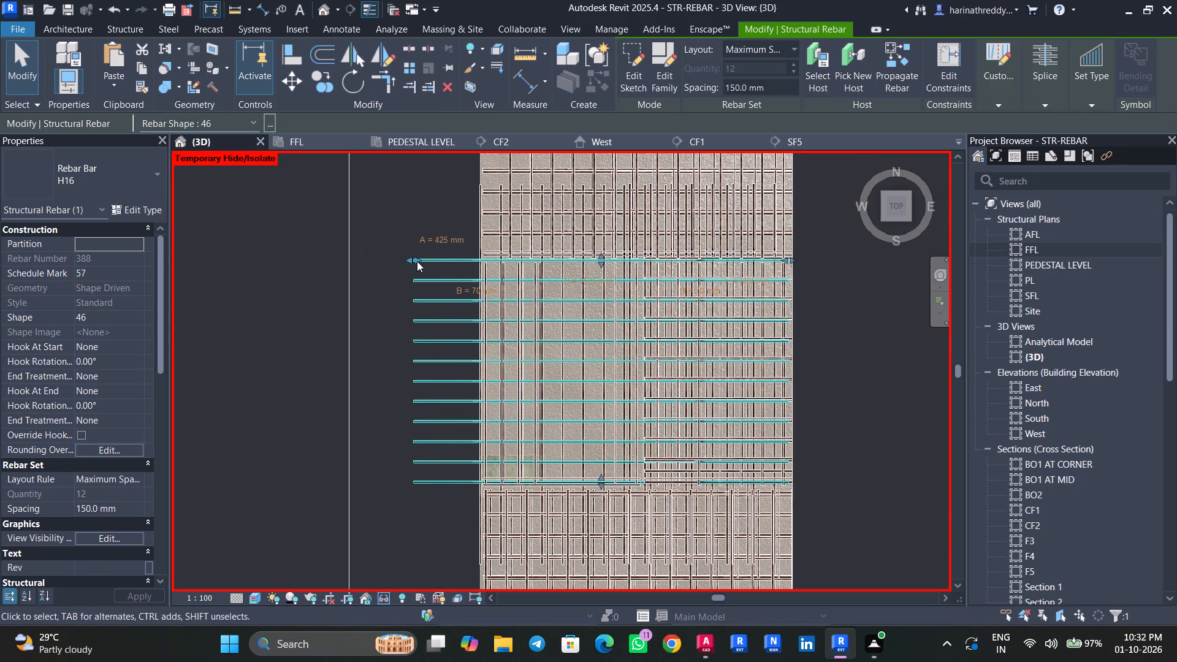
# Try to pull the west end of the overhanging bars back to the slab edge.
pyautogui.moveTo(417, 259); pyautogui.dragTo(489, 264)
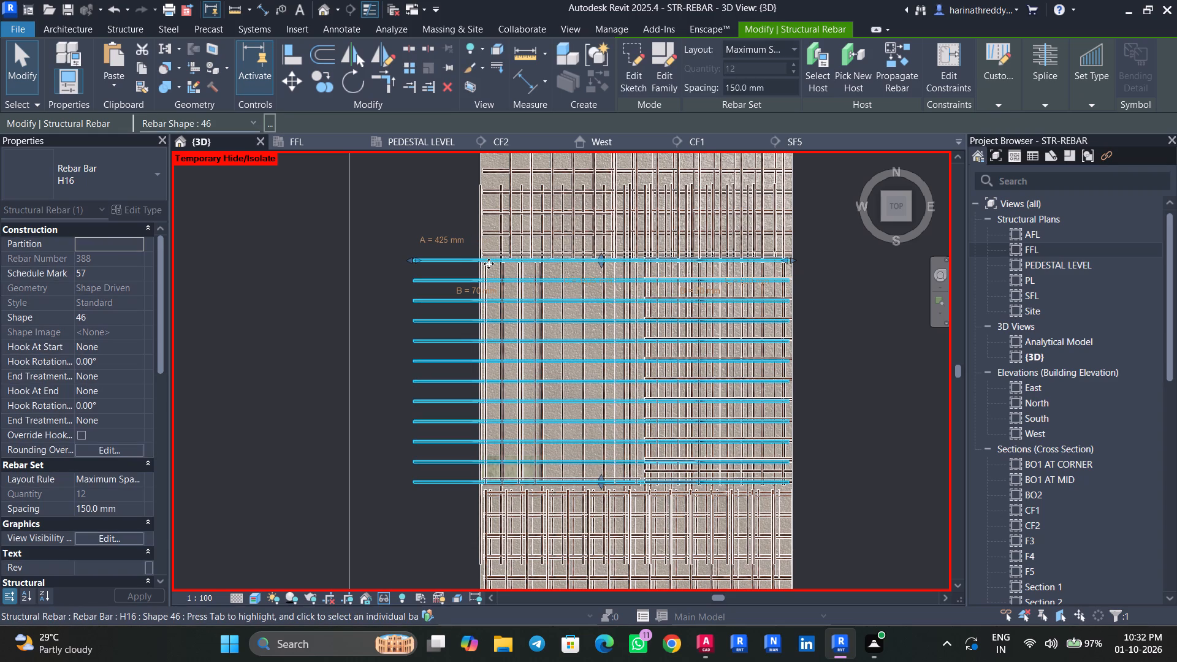
# From the front, open the overhanging set's bar sketch and set the lower straight segment's length to 3'.
pyautogui.click(892, 229)
pyautogui.scroll(-1, 422, 369)
pyautogui.scroll(3, 422, 369)
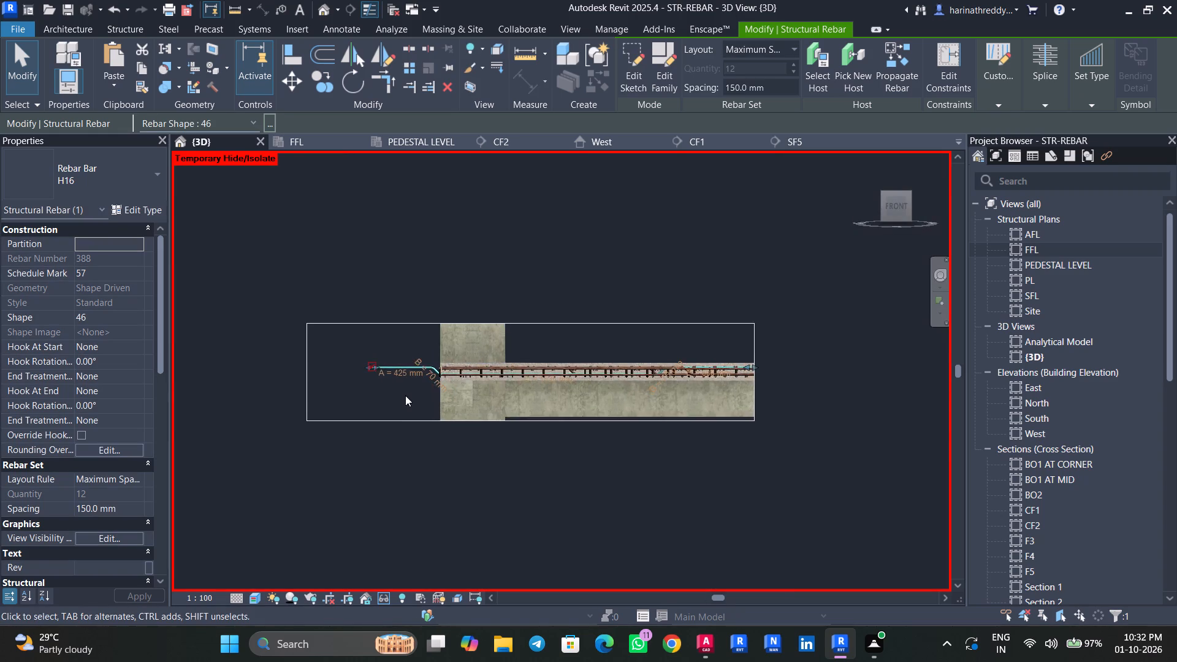
pyautogui.scroll(1, 405, 395)
pyautogui.moveTo(403, 395); pyautogui.dragTo(352, 404, button='middle')
pyautogui.click(640, 77)
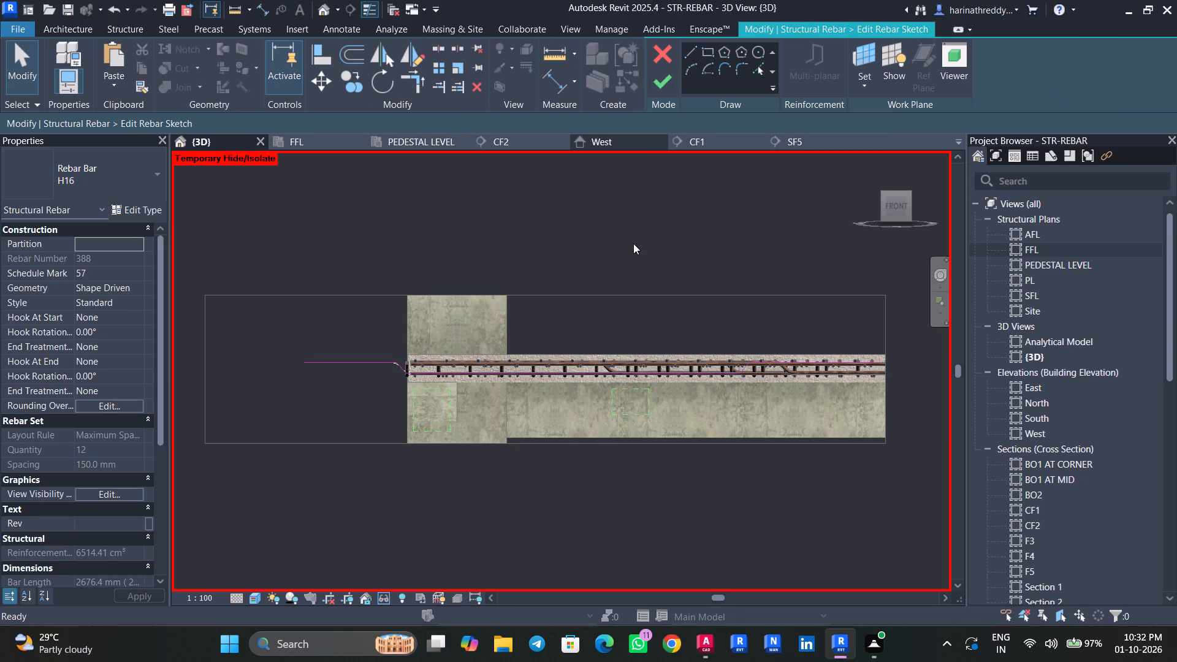
pyautogui.click(588, 373)
pyautogui.scroll(3, 589, 373)
pyautogui.scroll(-1, 589, 373)
pyautogui.scroll(1, 589, 373)
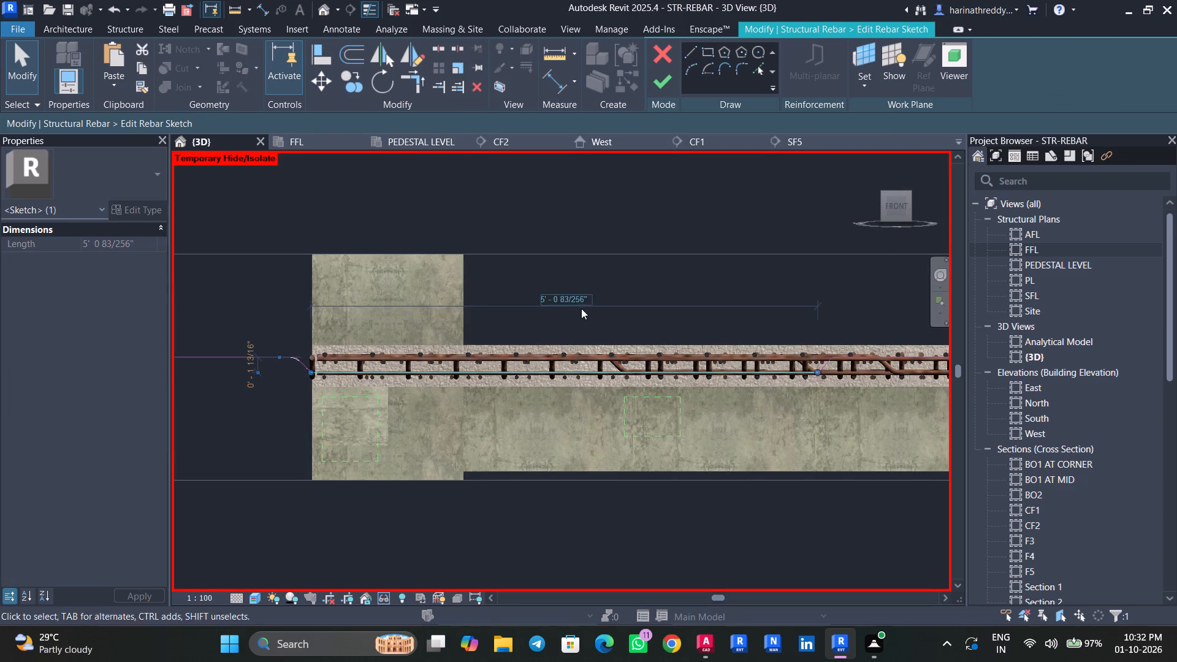
pyautogui.click(573, 300)
pyautogui.write("3'")
pyautogui.press('Return')
pyautogui.click(669, 524)
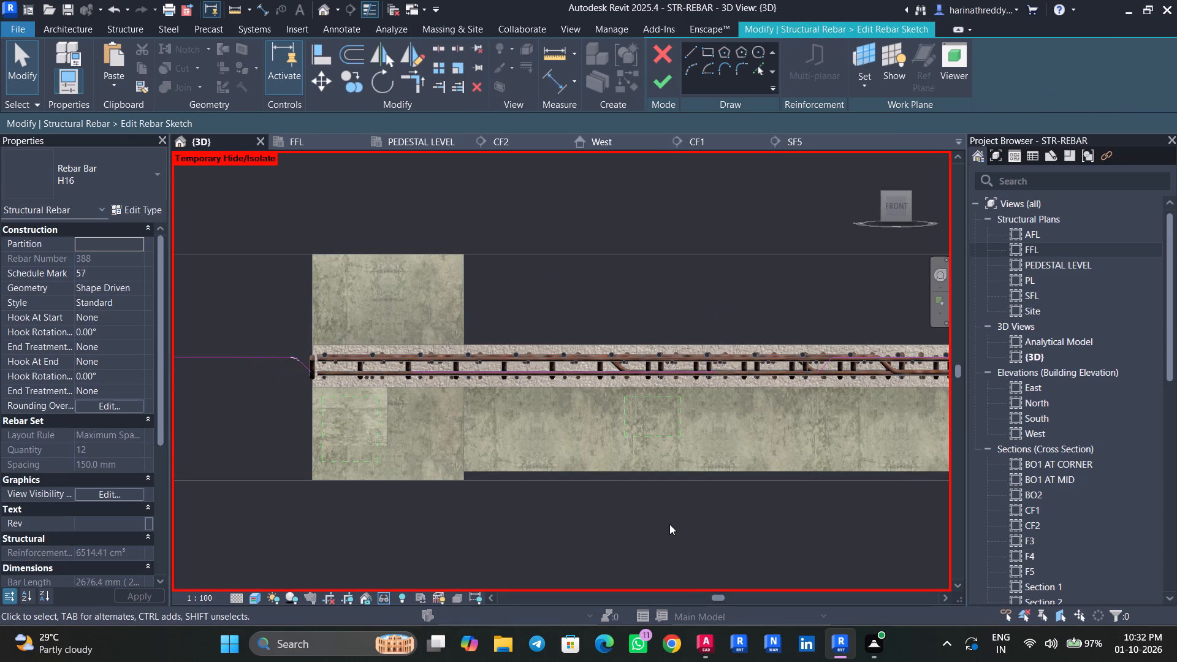
# Move the 3' lower segment horizontally east within the slab, using its east end as the base point.
pyautogui.scroll(-2, 669, 524)
pyautogui.scroll(4, 787, 418)
pyautogui.click(549, 401)
pyautogui.scroll(-2, 547, 401)
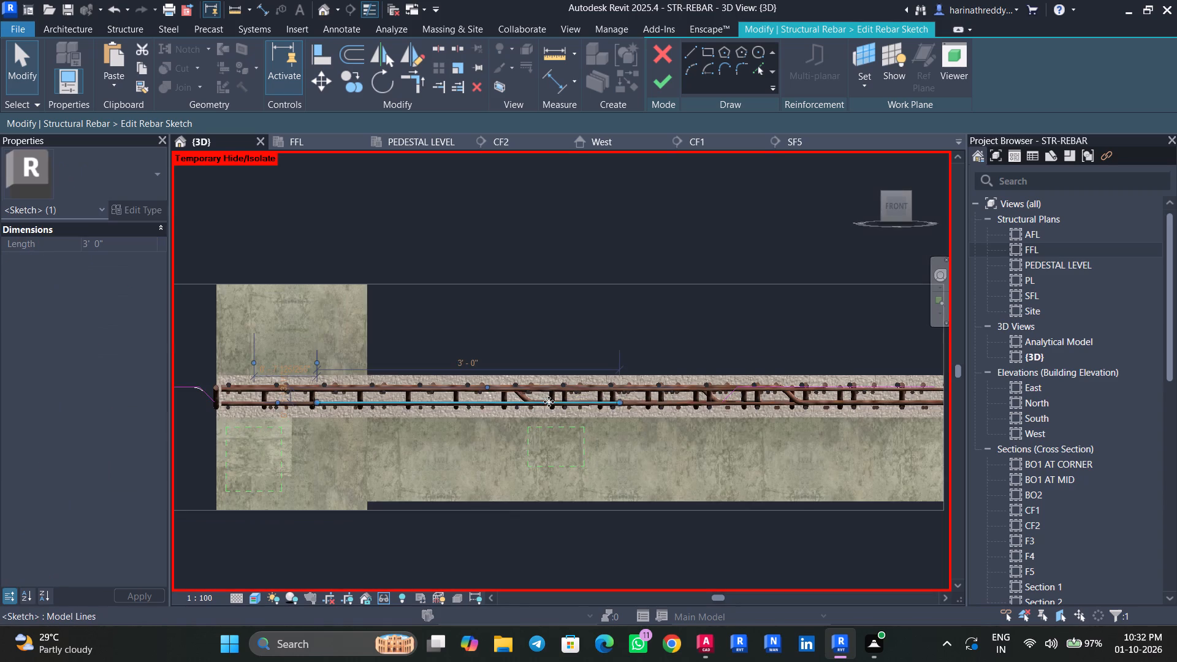
pyautogui.press('Escape')
pyautogui.press('Escape')
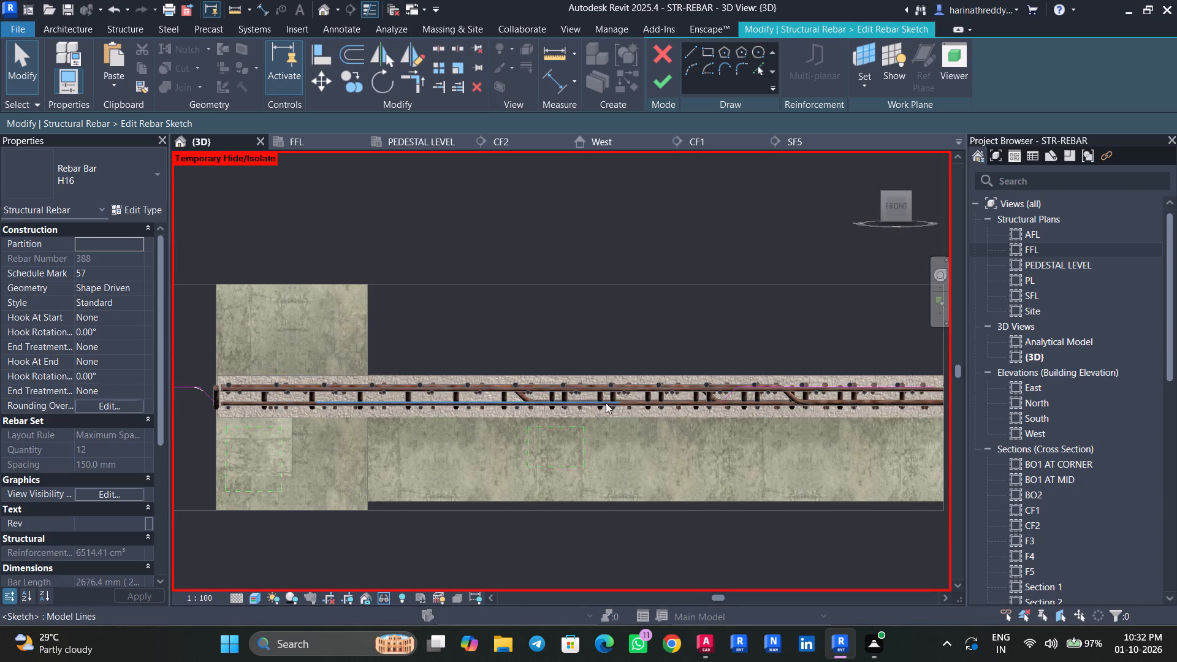
pyautogui.scroll(4, 624, 401)
pyautogui.click(322, 88)
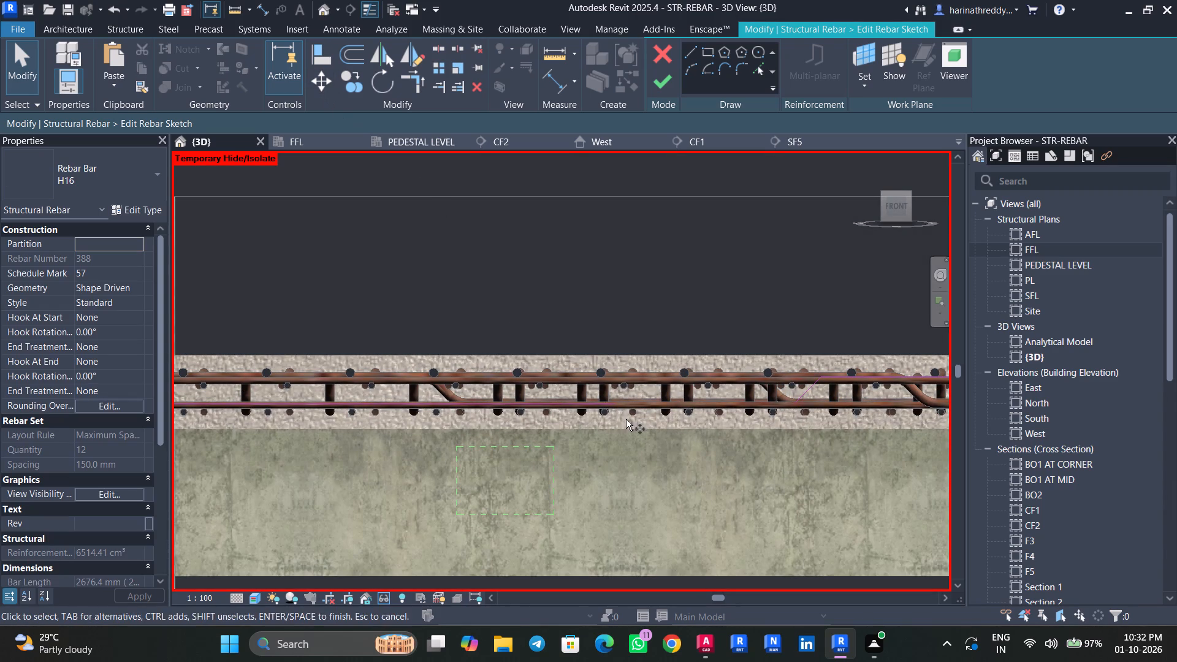
pyautogui.click(612, 403)
pyautogui.scroll(4, 615, 407)
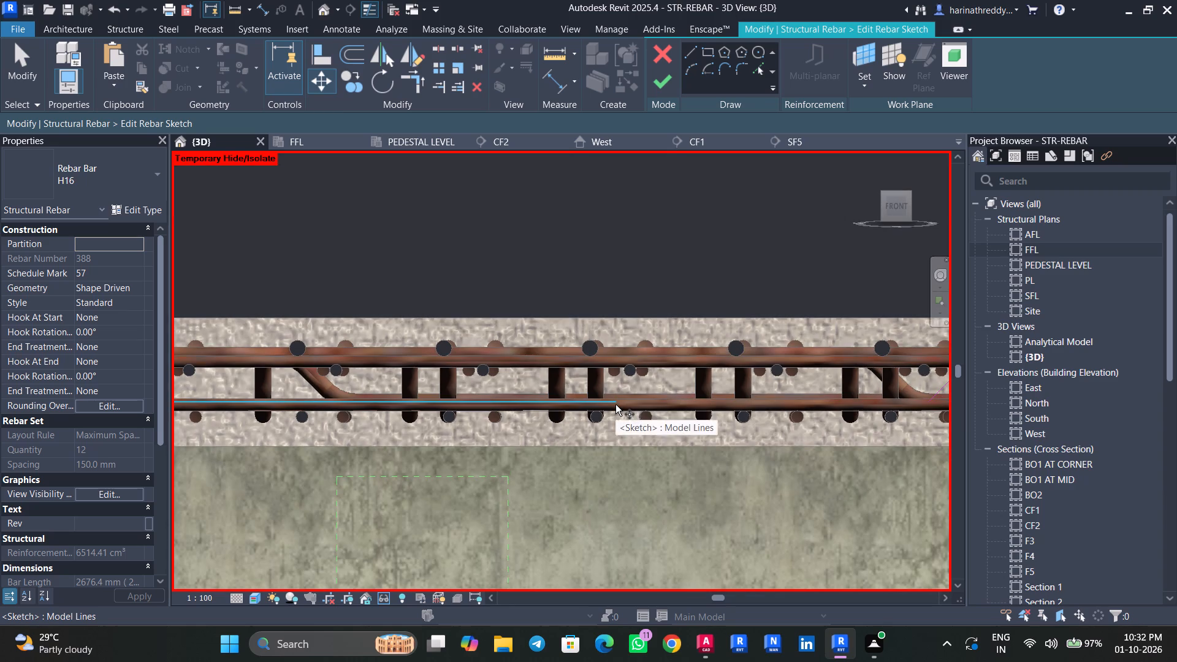
pyautogui.press('Return')
pyautogui.click(617, 400)
pyautogui.scroll(-5, 617, 400)
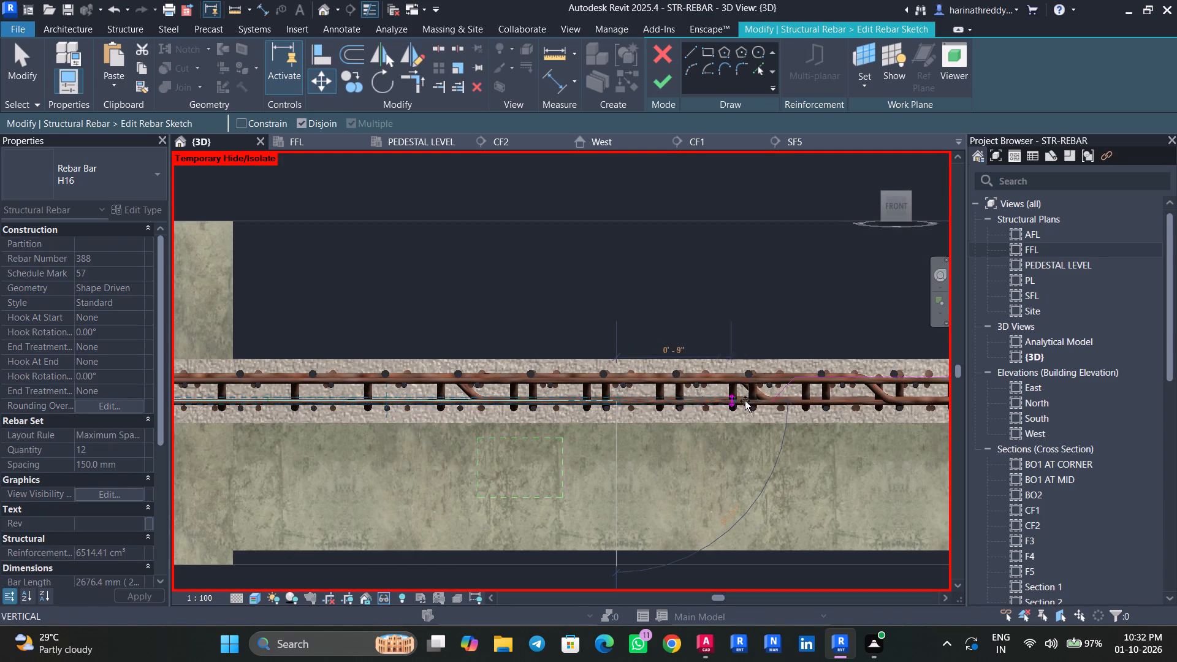
pyautogui.click(771, 401)
pyautogui.press('Escape')
pyautogui.press('Escape')
pyautogui.press('Escape')
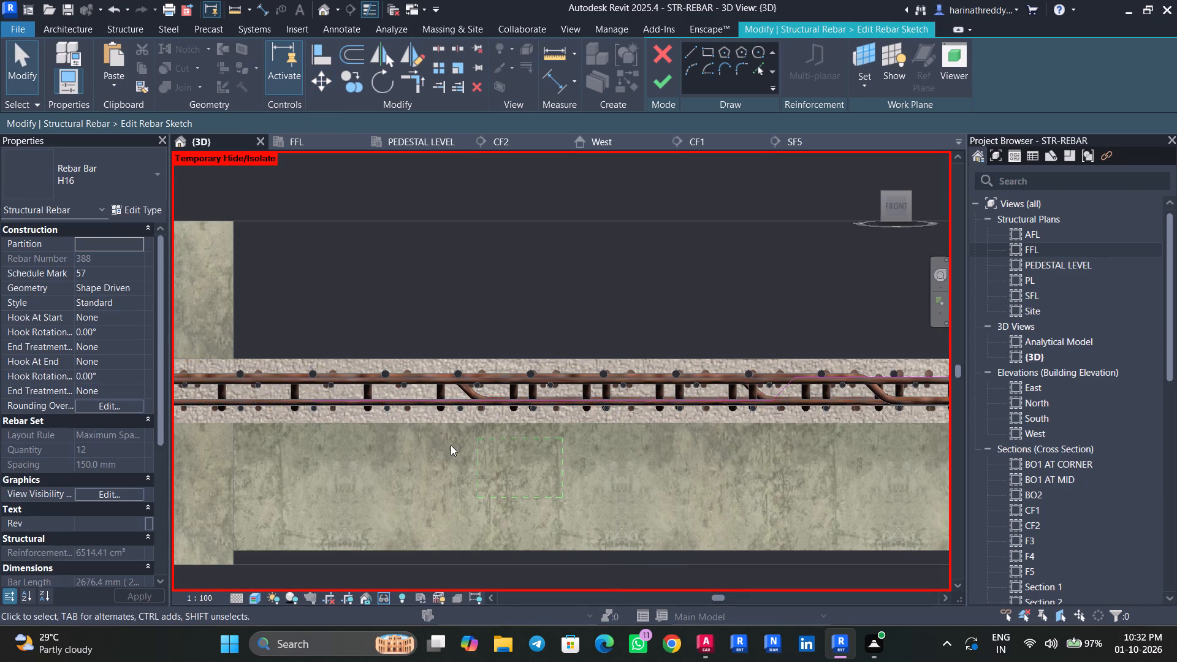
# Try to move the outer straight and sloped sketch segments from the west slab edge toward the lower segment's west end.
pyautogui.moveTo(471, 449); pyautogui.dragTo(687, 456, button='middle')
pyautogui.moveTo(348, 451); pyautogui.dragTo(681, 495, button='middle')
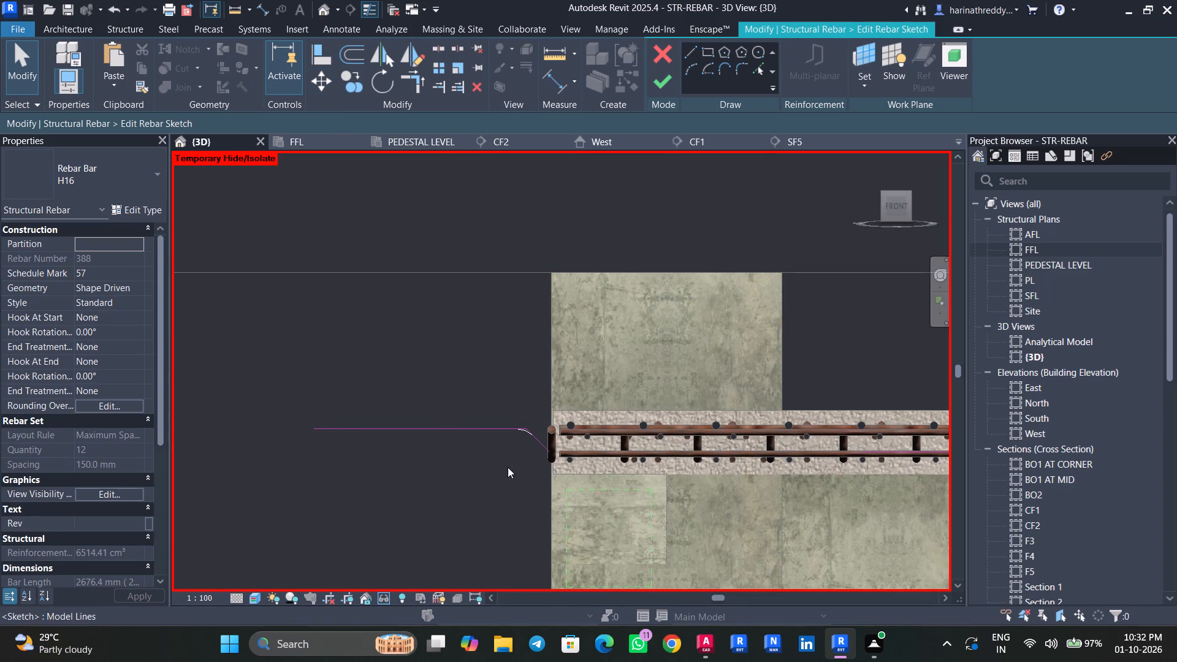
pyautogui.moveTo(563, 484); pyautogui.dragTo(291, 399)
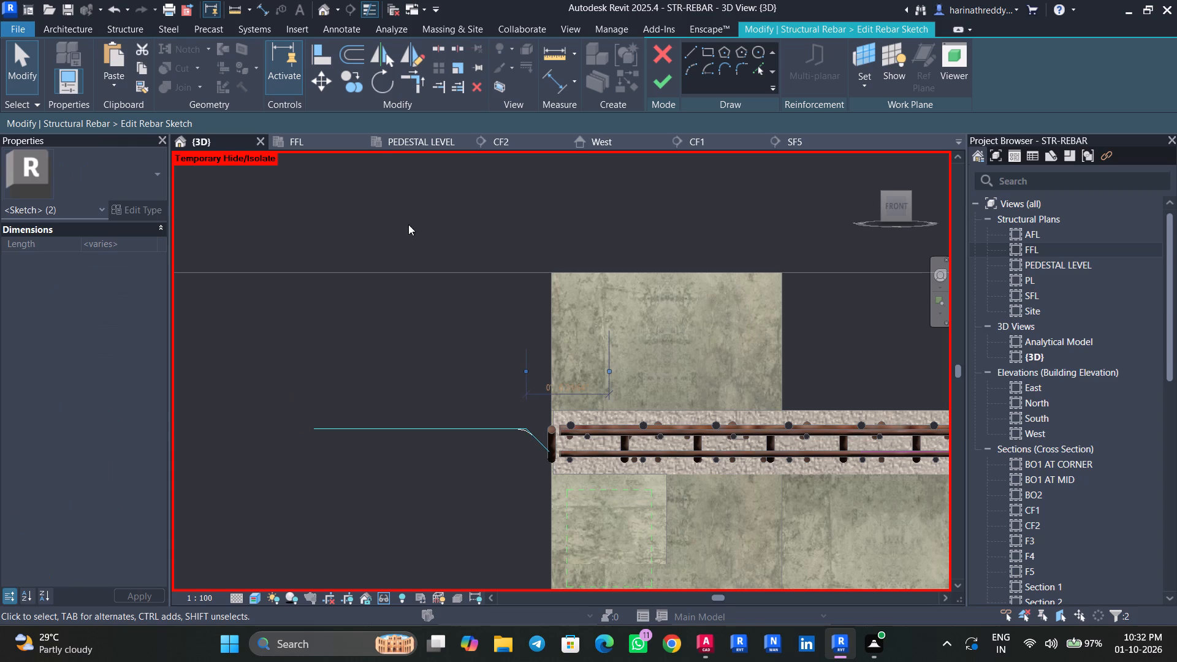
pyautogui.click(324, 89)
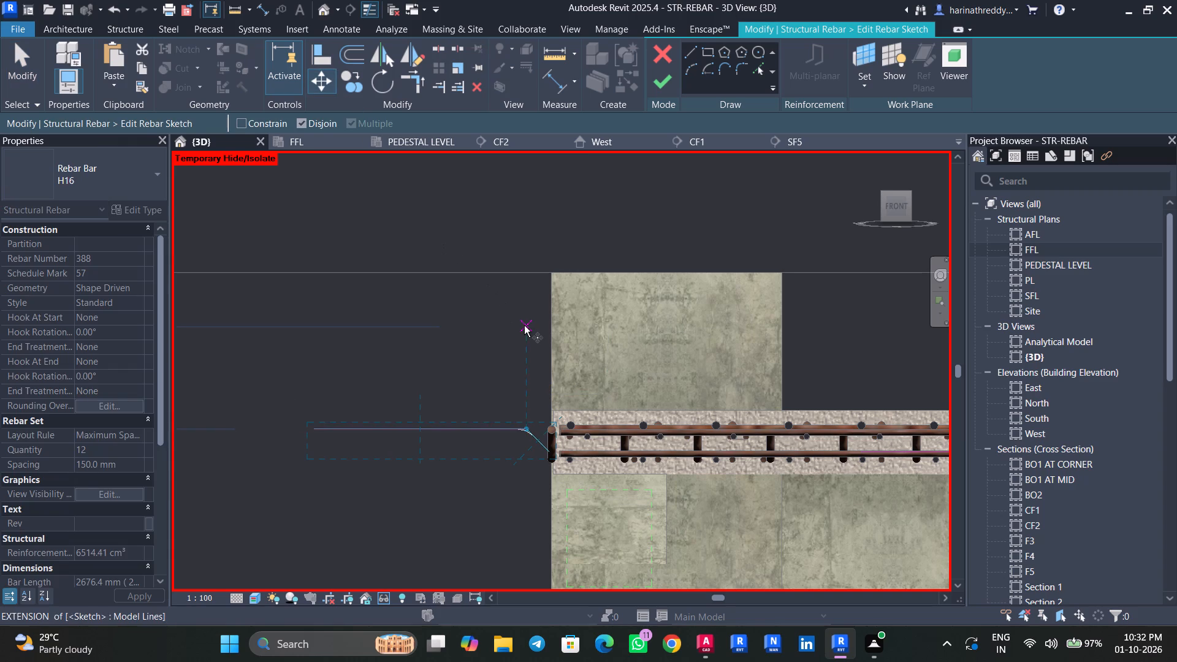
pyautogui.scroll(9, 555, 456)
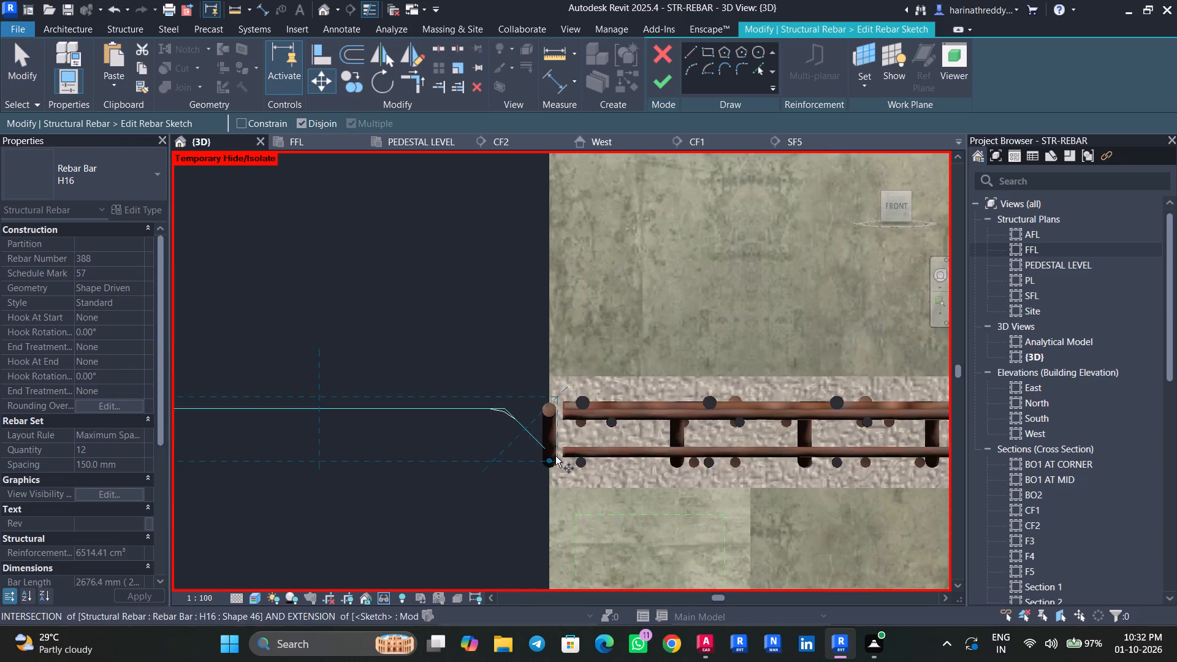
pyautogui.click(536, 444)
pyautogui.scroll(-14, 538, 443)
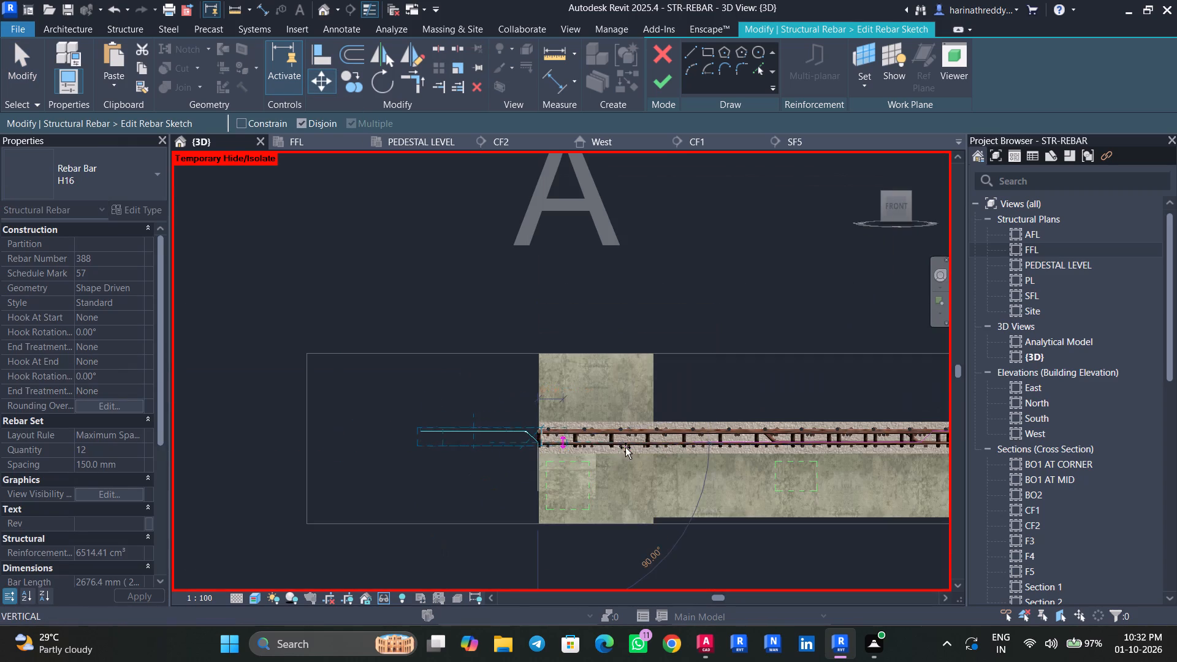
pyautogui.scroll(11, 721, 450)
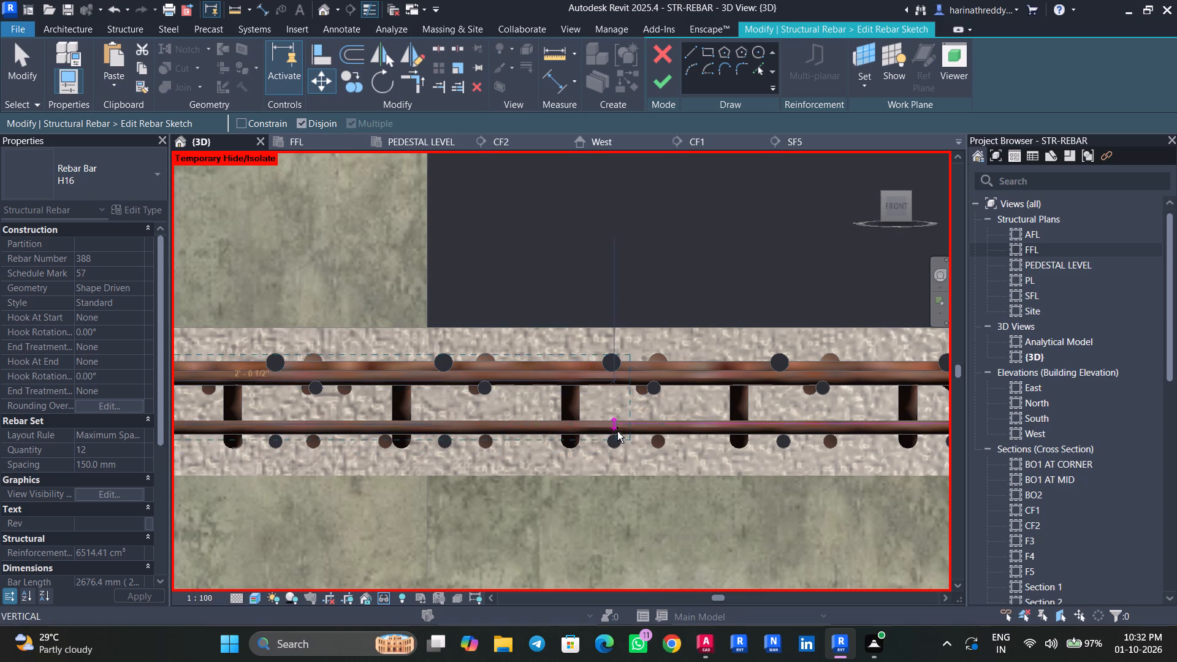
# Set the 3D view's visual style to Wireframe so the bar sketch lines can be picked inside the slab.
pyautogui.click(251, 593)
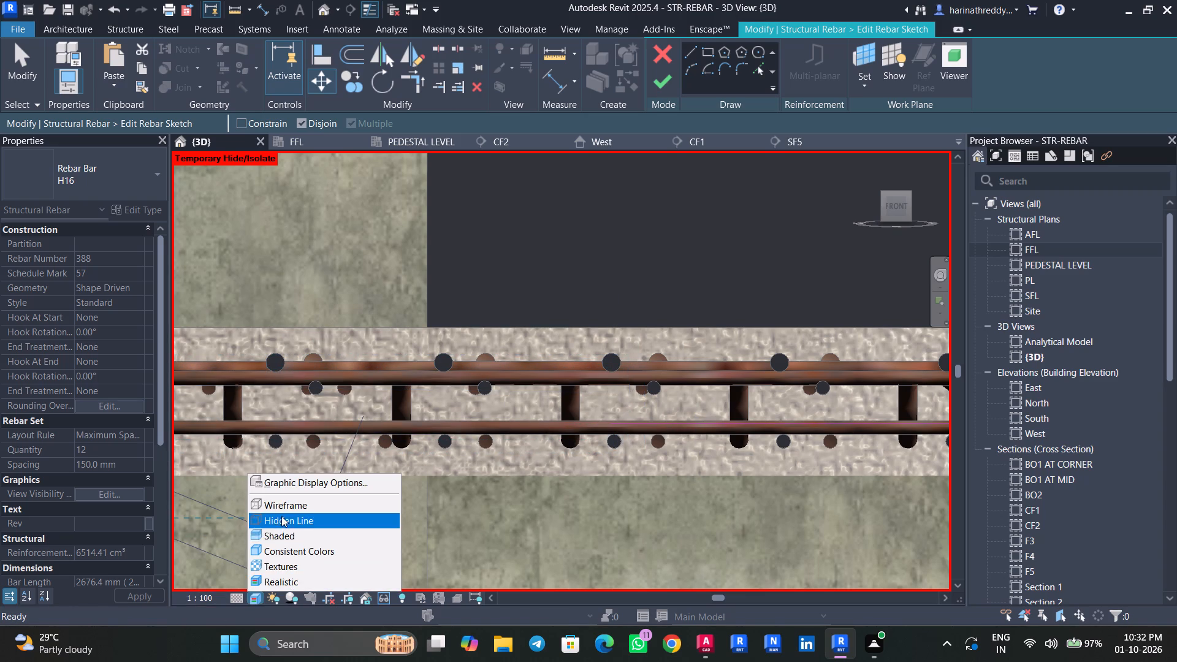
pyautogui.click(284, 504)
pyautogui.scroll(-5, 595, 433)
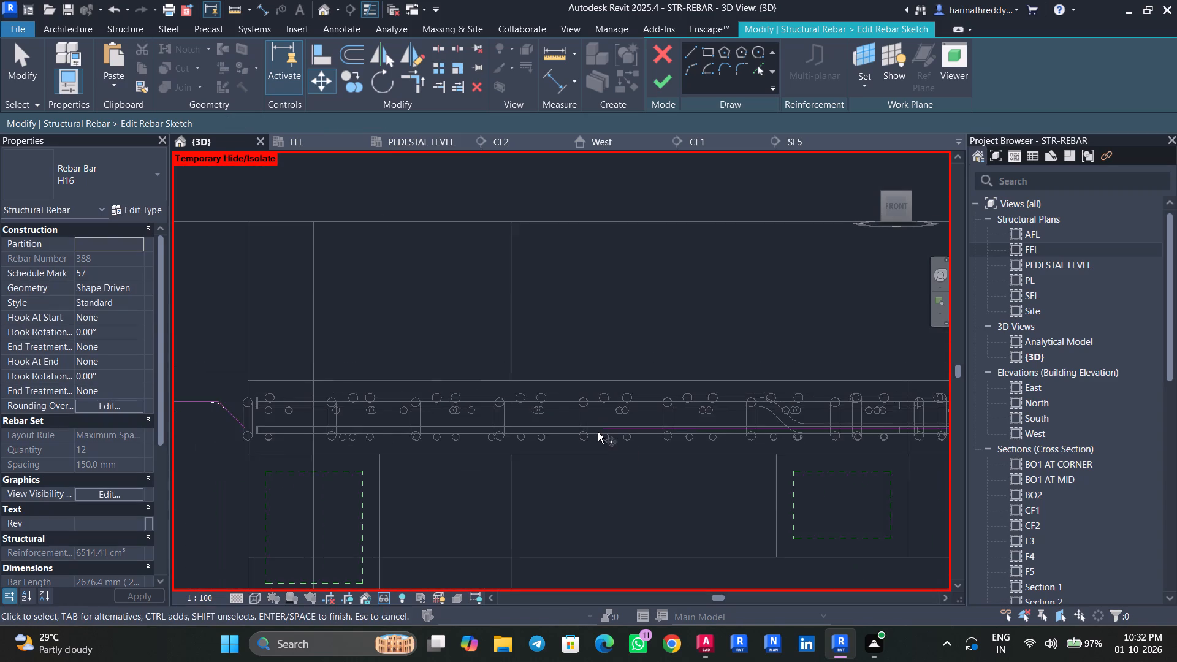
# Move the outer straight and sloped segments from the slope's lower end to the west end of the 3' lower segment.
pyautogui.scroll(-3, 598, 432)
pyautogui.press('Escape')
pyautogui.press('Escape')
pyautogui.moveTo(333, 445); pyautogui.dragTo(425, 471, button='middle')
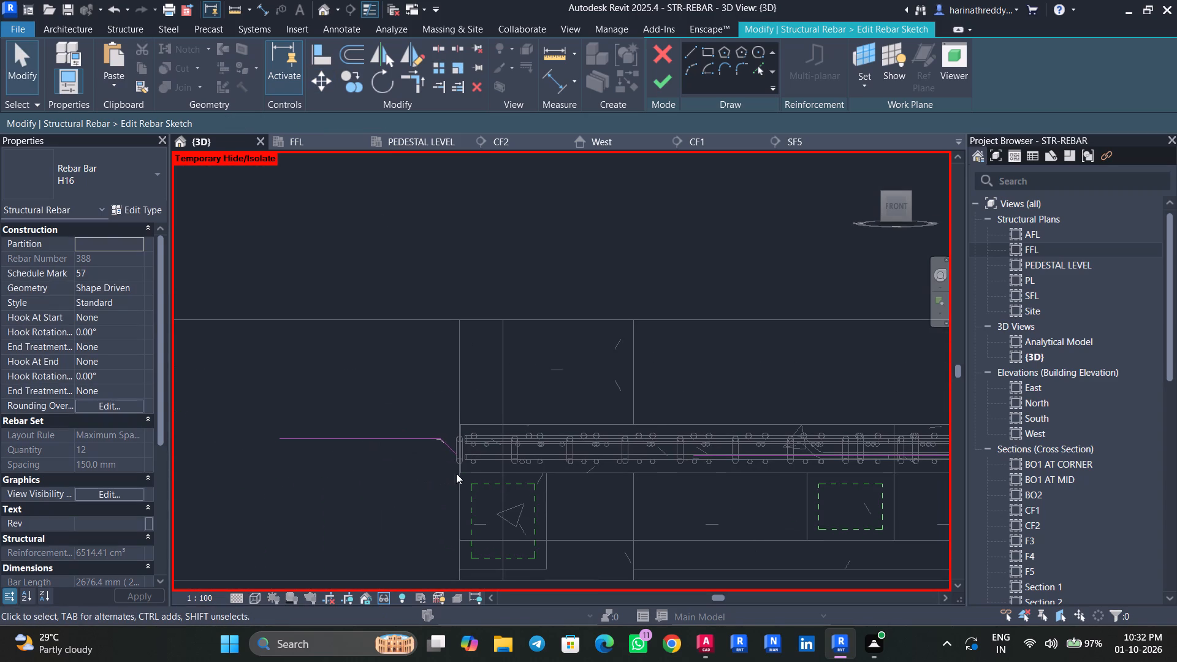
pyautogui.moveTo(457, 473); pyautogui.dragTo(262, 395)
pyautogui.click(321, 85)
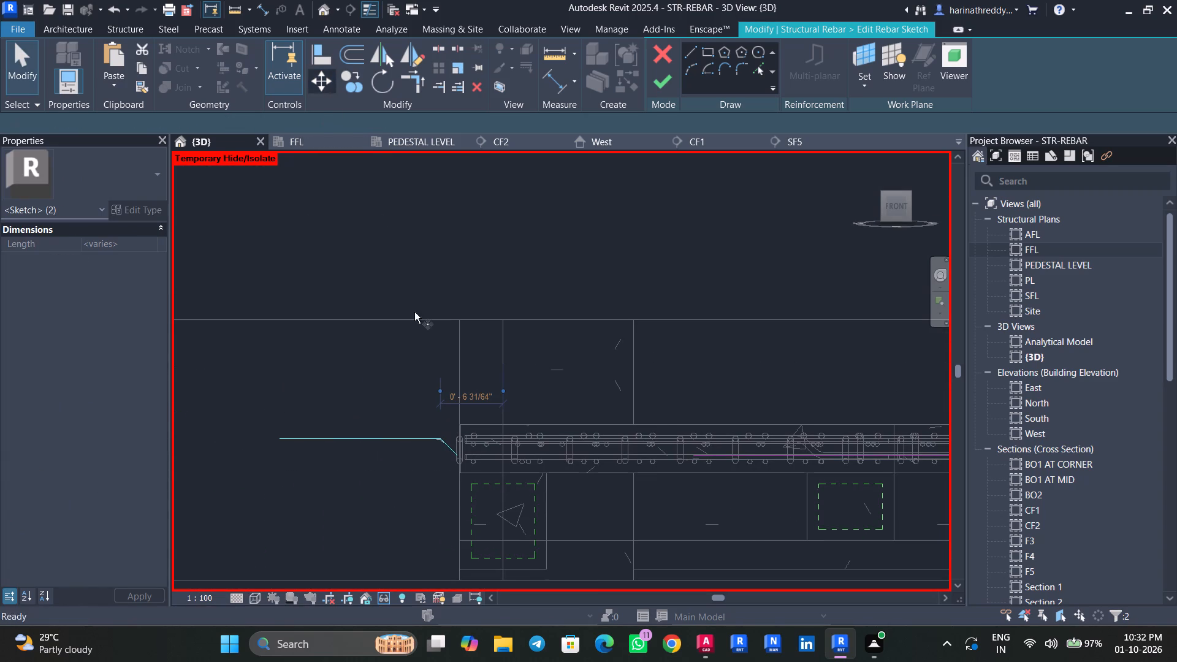
pyautogui.scroll(4, 464, 490)
pyautogui.scroll(11, 455, 433)
pyautogui.click(452, 427)
pyautogui.scroll(-9, 452, 427)
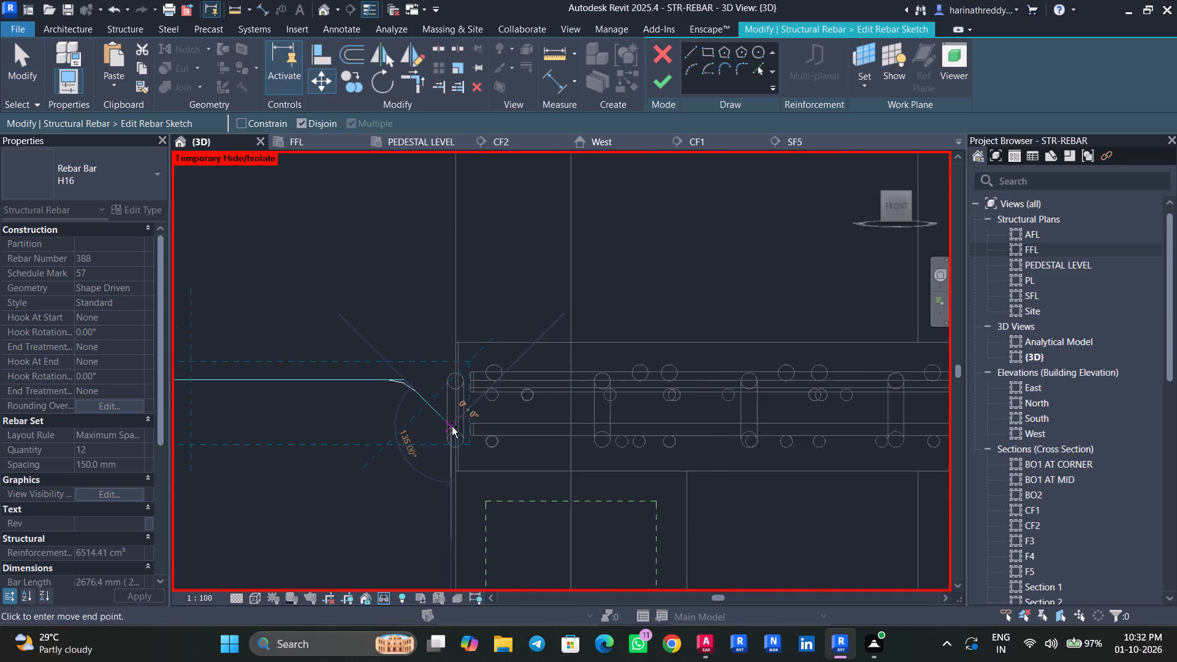
pyautogui.moveTo(452, 427); pyautogui.dragTo(337, 439, button='middle')
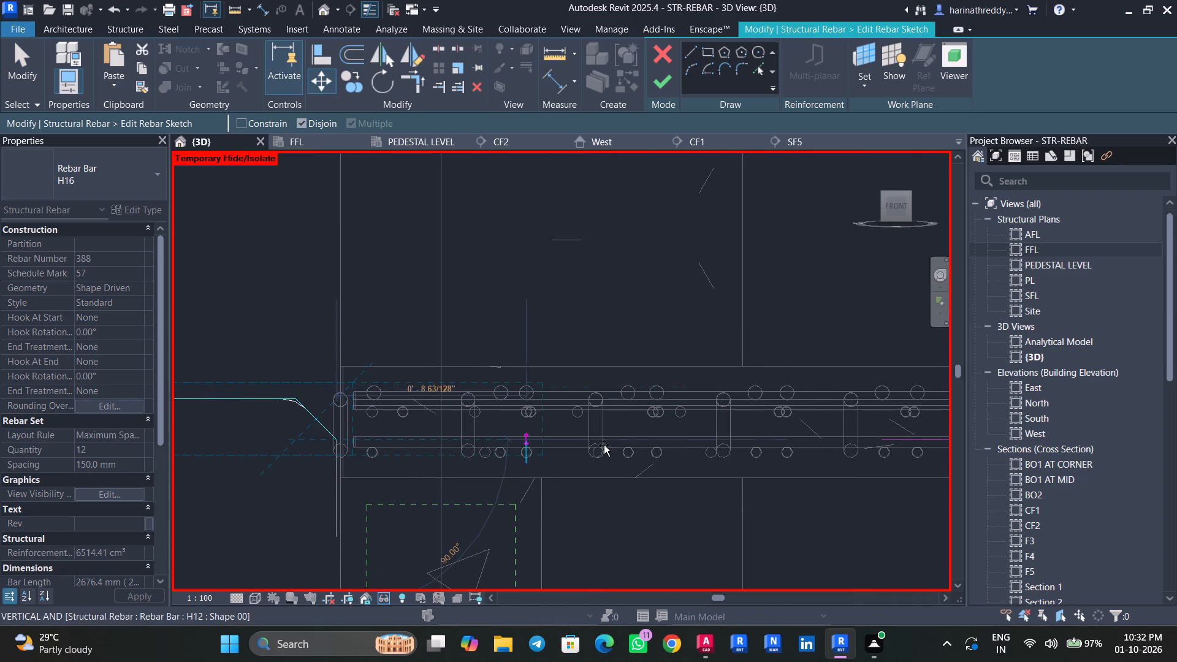
pyautogui.scroll(9, 891, 446)
pyautogui.click(862, 422)
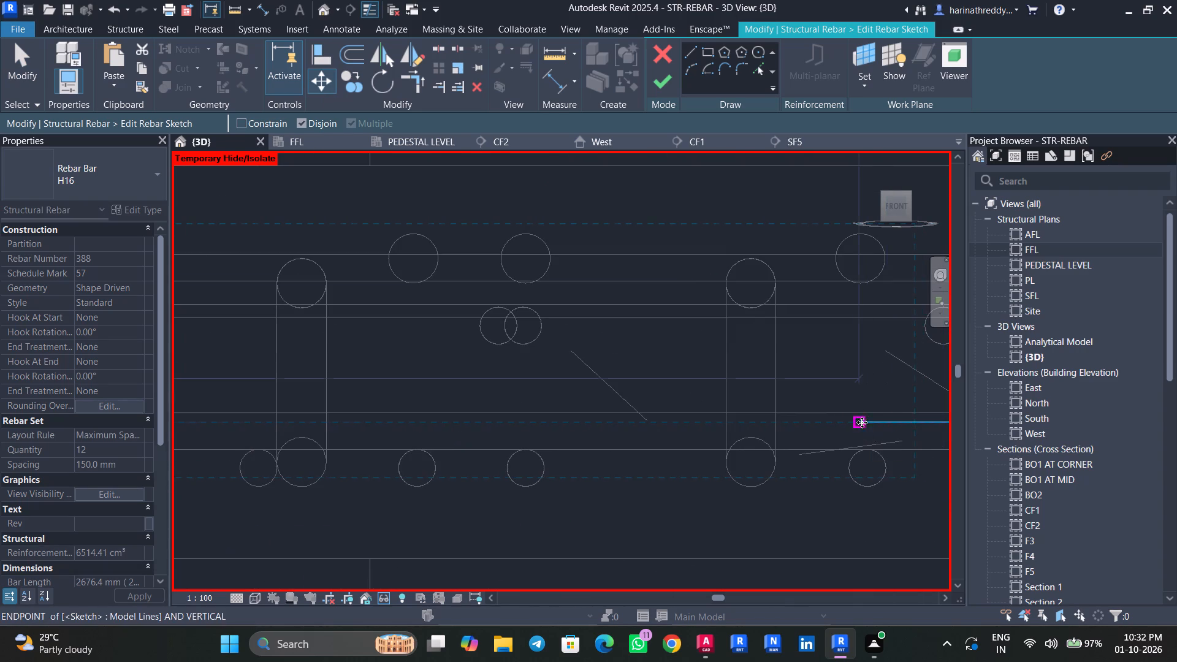
pyautogui.press('Escape')
pyautogui.press('Escape')
pyautogui.scroll(-10, 806, 446)
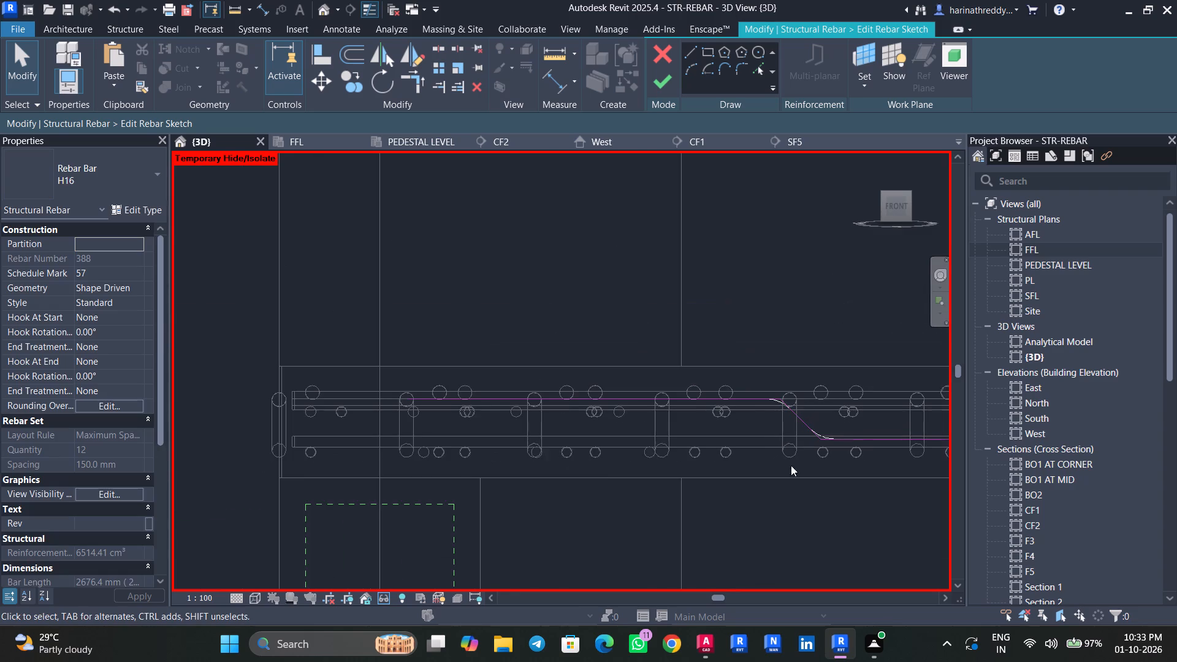
# Extend the upper straight segment's west end to just inside the west slab edge, making it about 1' 9 11/16" long.
pyautogui.press('Escape')
pyautogui.click(474, 403)
pyautogui.scroll(3, 457, 405)
pyautogui.moveTo(460, 403); pyautogui.dragTo(403, 403)
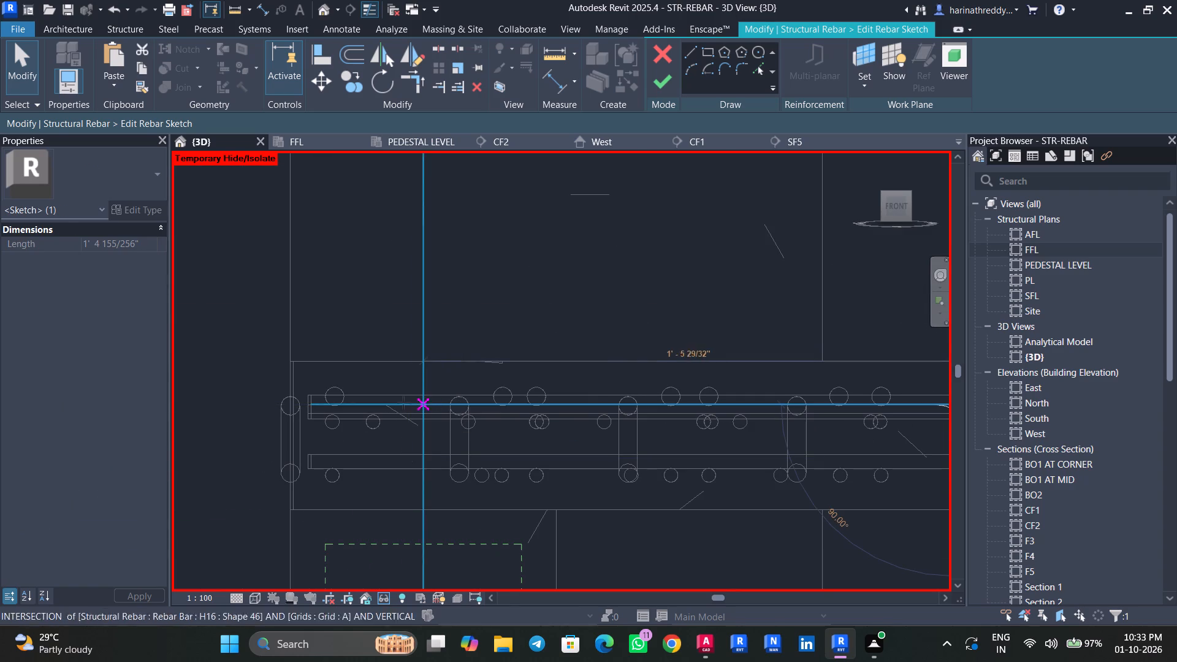
pyautogui.moveTo(403, 403); pyautogui.dragTo(311, 405)
pyautogui.scroll(-9, 365, 436)
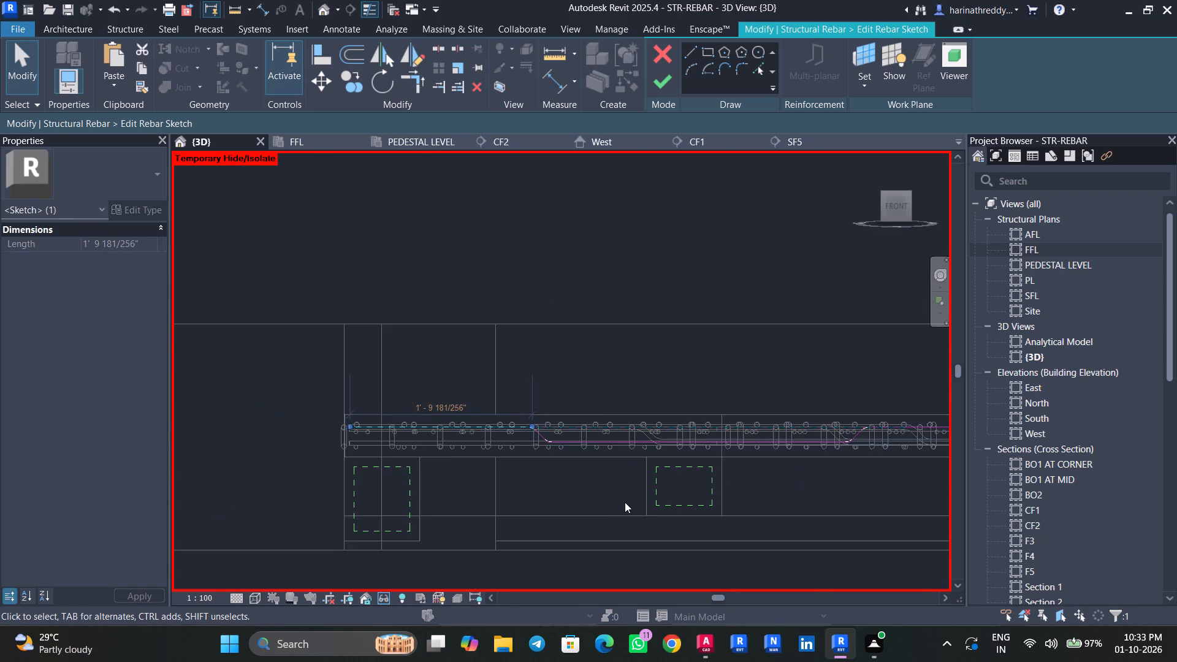
pyautogui.moveTo(623, 502); pyautogui.dragTo(448, 496, button='middle')
pyautogui.press('Escape')
# Stretch the east upper segment's outer end to a 2' 0" length near the east slab edge and finish the bar sketch.
pyautogui.scroll(4, 888, 421)
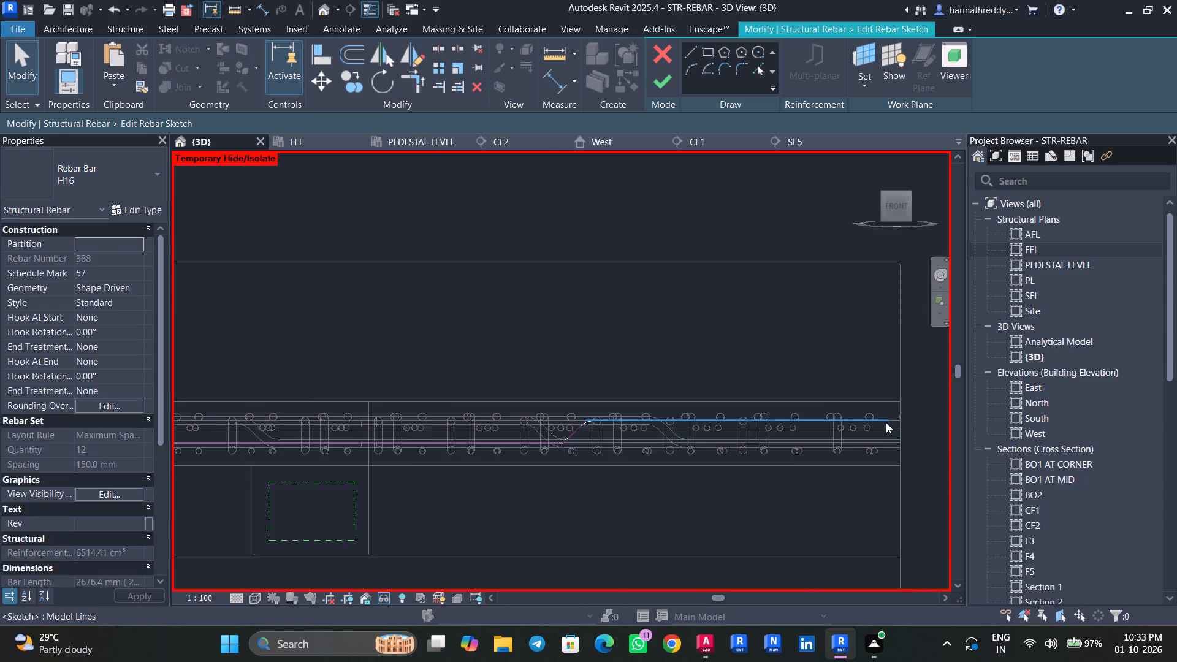
pyautogui.click(886, 422)
pyautogui.scroll(4, 886, 422)
pyautogui.moveTo(888, 417); pyautogui.dragTo(900, 418)
pyautogui.press('Escape')
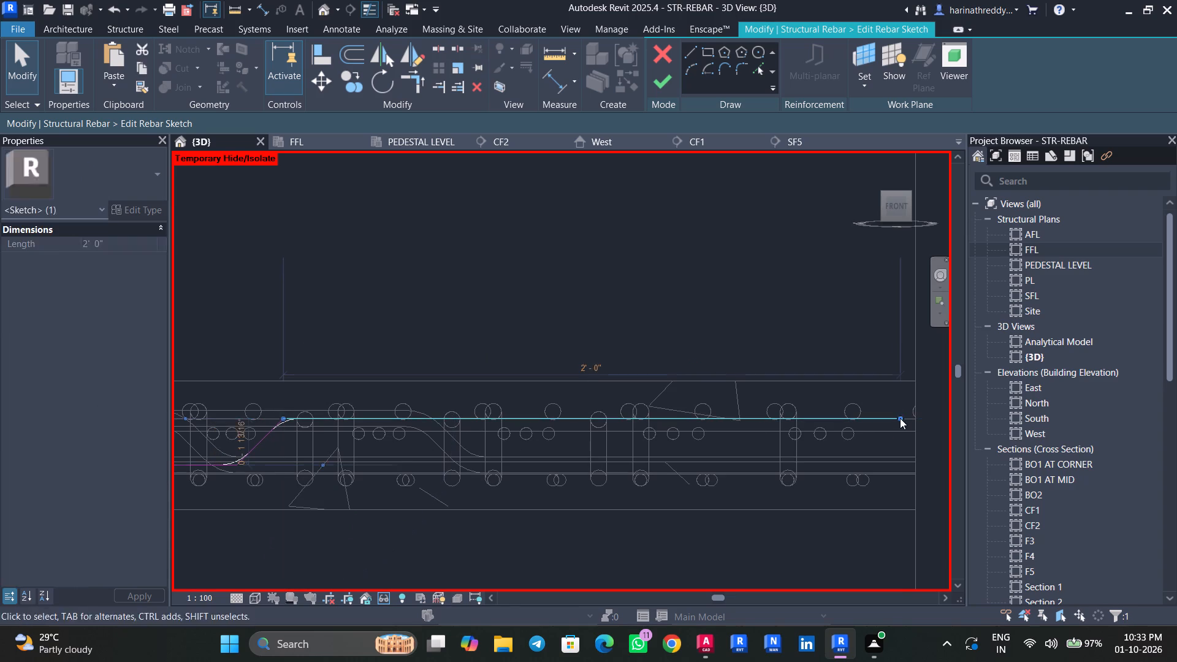
pyautogui.press('Escape')
pyautogui.click(663, 91)
pyautogui.scroll(-2, 691, 291)
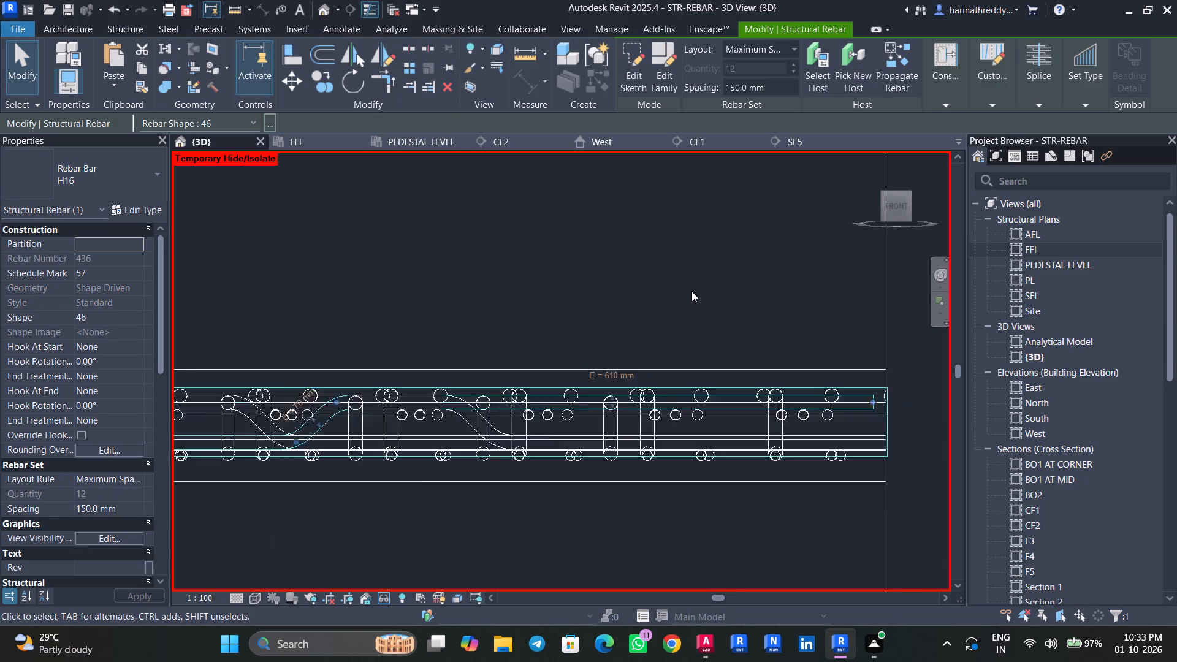
pyautogui.scroll(-1, 691, 291)
pyautogui.keyDown('shift'); pyautogui.moveTo(684, 278); pyautogui.dragTo(722, 382, button='middle'); pyautogui.keyUp('shift')
pyautogui.press('Escape')
pyautogui.press('Escape')
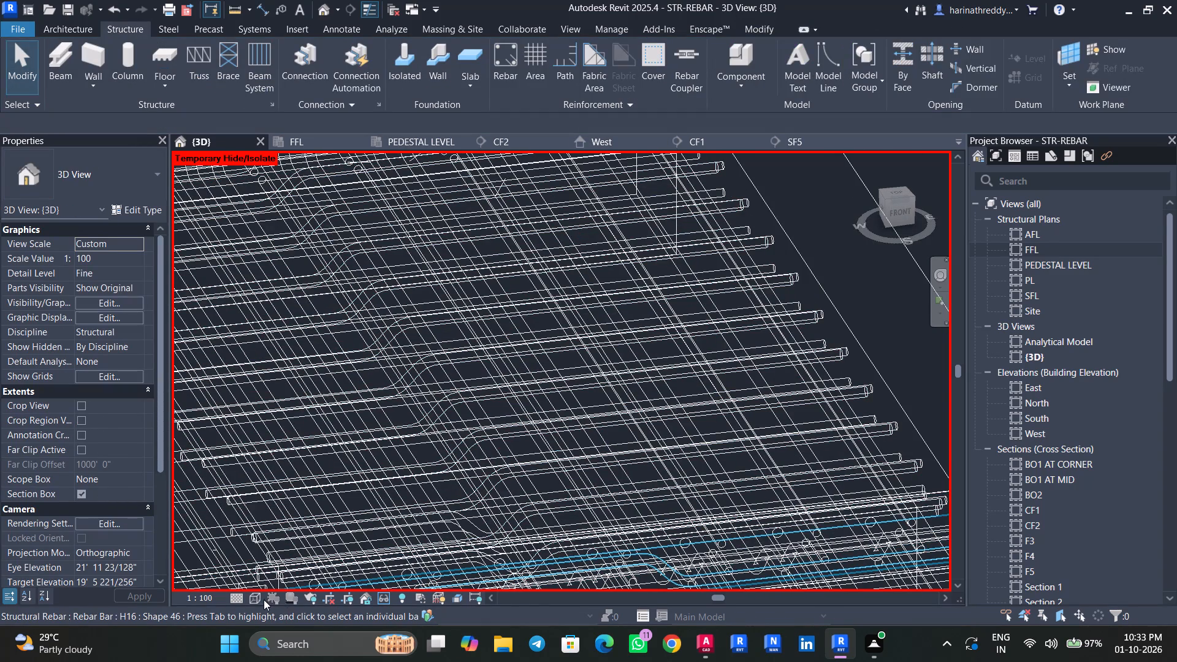
# Switch the 3D view from Wireframe back to the realistic material display of the concrete and rebar.
pyautogui.click(259, 598)
pyautogui.click(265, 586)
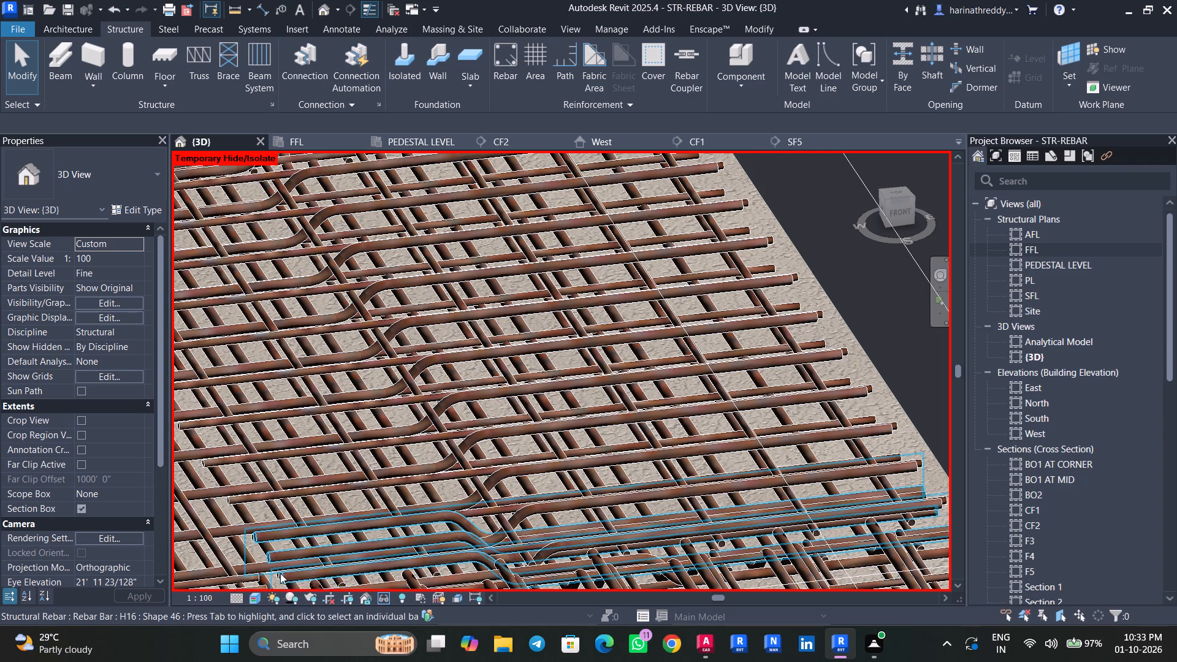
# Extend the distribution of the straight H12 bar set in the middle bay westward to the west slab edge.
pyautogui.scroll(-10, 527, 377)
pyautogui.keyDown('shift'); pyautogui.moveTo(617, 384); pyautogui.dragTo(738, 480, button='middle'); pyautogui.keyUp('shift')
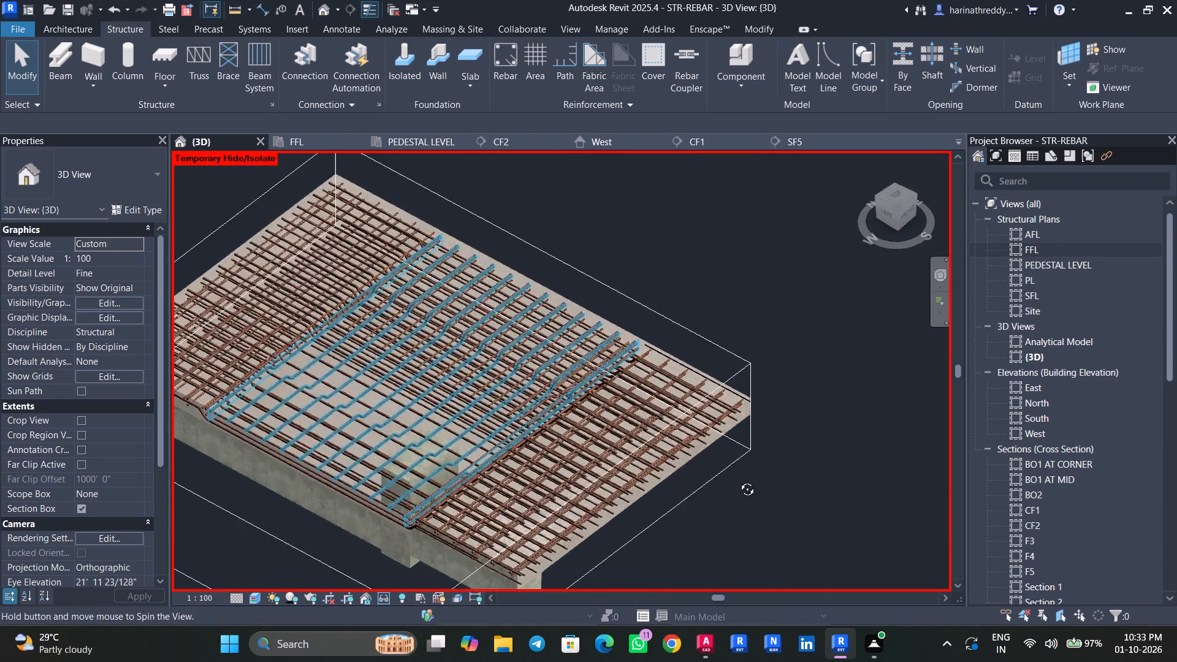
pyautogui.keyDown('shift'); pyautogui.moveTo(738, 480); pyautogui.dragTo(769, 504, button='middle'); pyautogui.keyUp('shift')
pyautogui.press('Escape')
pyautogui.press('Escape')
pyautogui.click(417, 396)
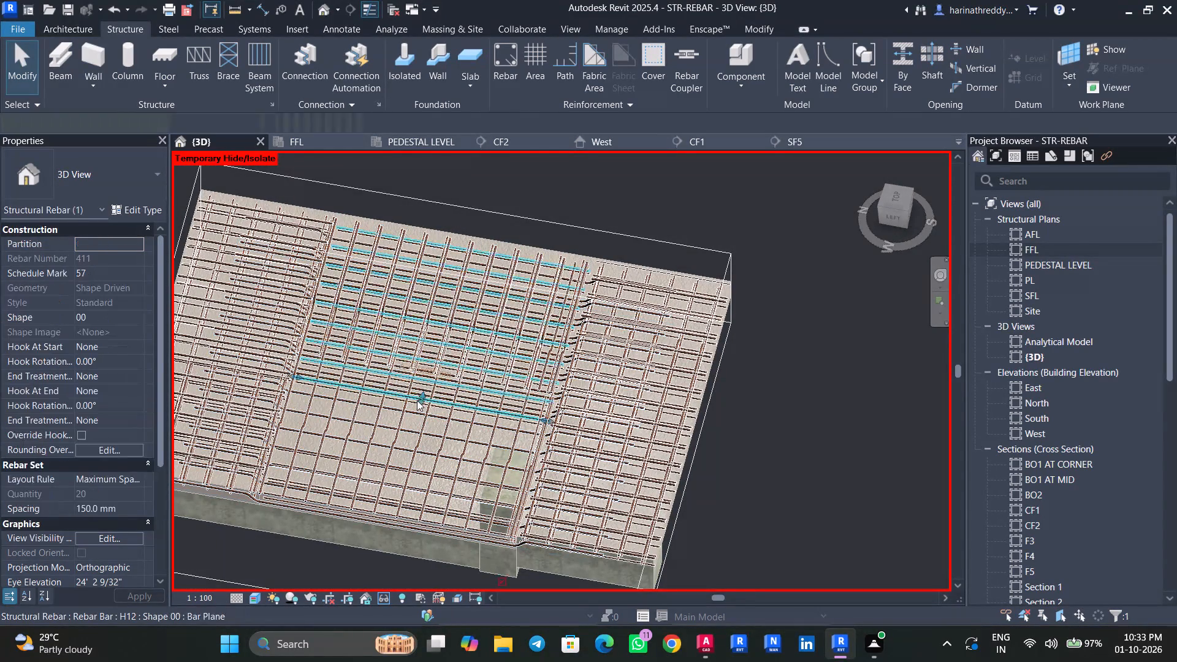
pyautogui.keyDown('shift'); pyautogui.moveTo(422, 413); pyautogui.dragTo(430, 566, button='middle'); pyautogui.keyUp('shift')
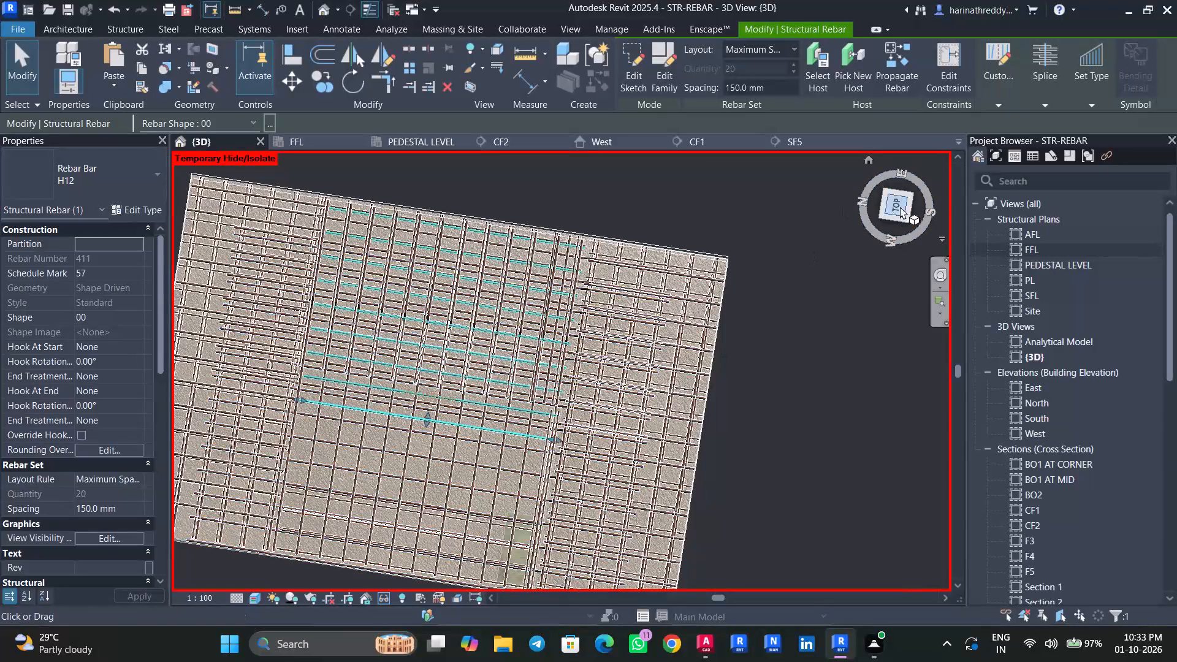
pyautogui.click(897, 206)
pyautogui.scroll(-7, 449, 330)
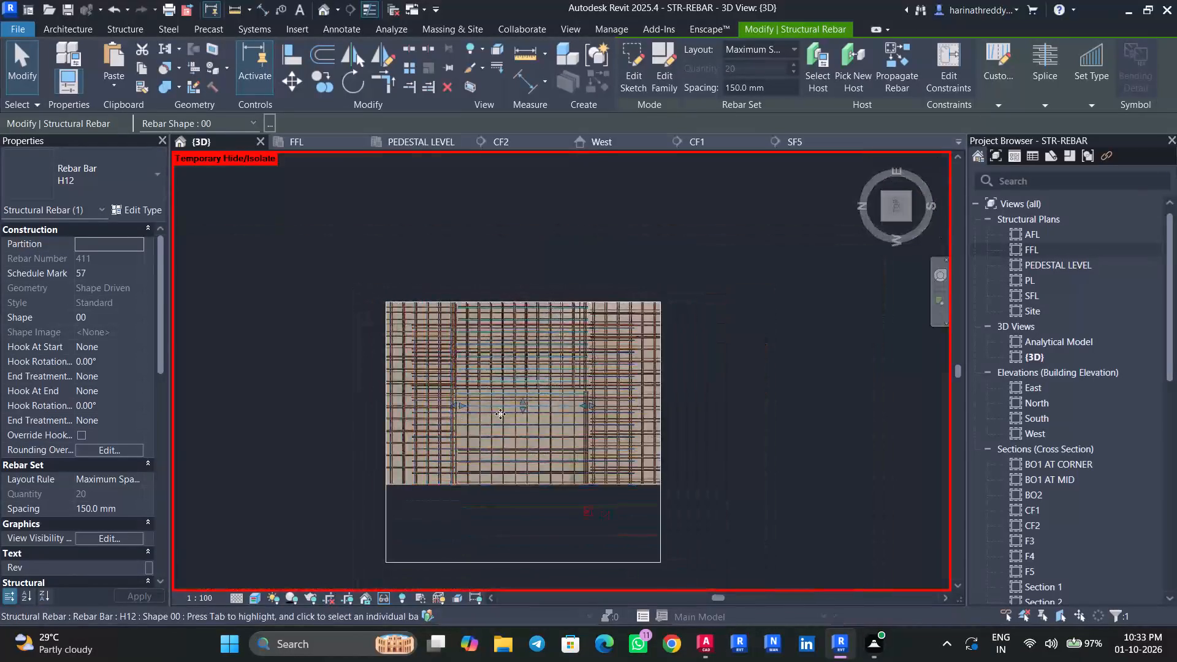
pyautogui.moveTo(523, 409); pyautogui.dragTo(522, 478)
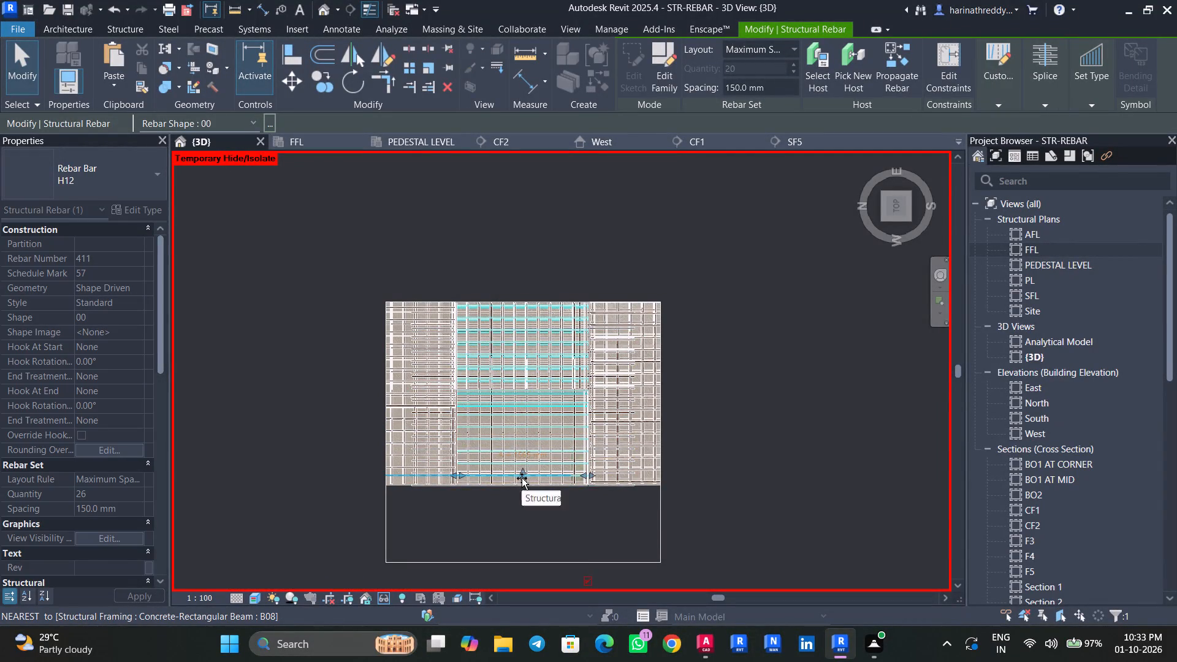
pyautogui.moveTo(522, 478); pyautogui.dragTo(520, 479)
# Inspect the H12 bar set's coverage along the west slab edge from several angles and from the top.
pyautogui.keyDown('shift'); pyautogui.moveTo(534, 526); pyautogui.dragTo(551, 314, button='middle'); pyautogui.keyUp('shift')
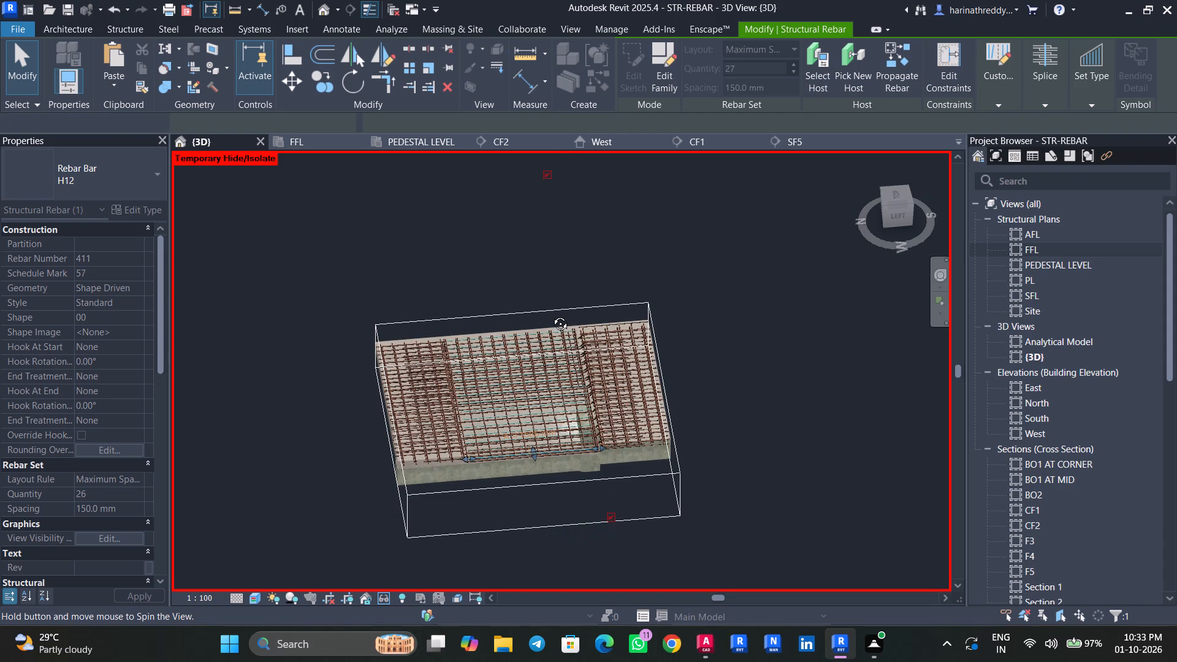
pyautogui.keyDown('shift'); pyautogui.moveTo(551, 314); pyautogui.dragTo(552, 314, button='middle'); pyautogui.keyUp('shift')
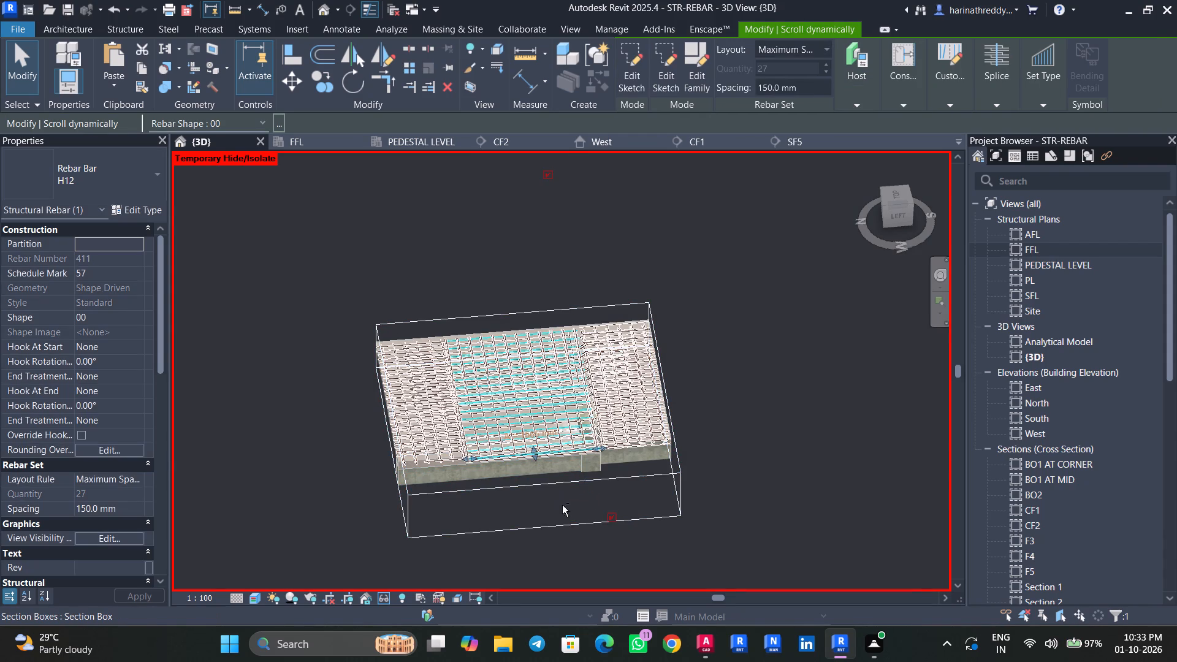
pyautogui.keyDown('shift'); pyautogui.moveTo(562, 505); pyautogui.dragTo(617, 490, button='middle'); pyautogui.keyUp('shift')
pyautogui.scroll(10, 555, 468)
pyautogui.moveTo(609, 516); pyautogui.dragTo(660, 501, button='middle')
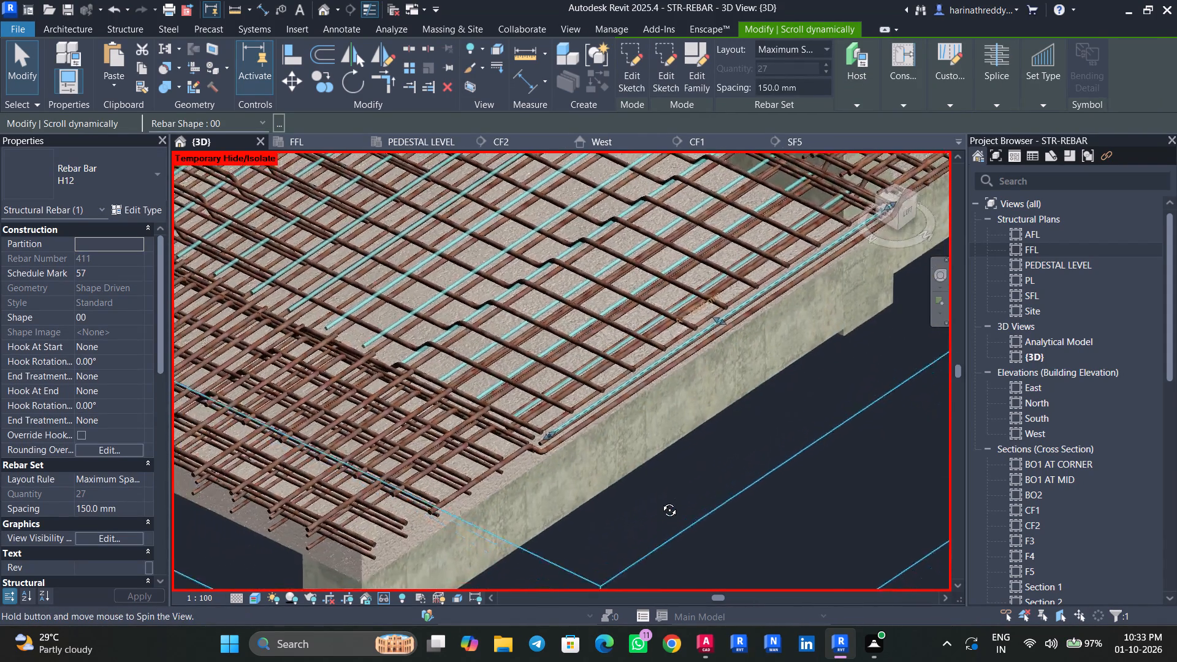
pyautogui.moveTo(660, 501); pyautogui.dragTo(660, 493, button='middle')
pyautogui.scroll(5, 637, 438)
pyautogui.scroll(-9, 619, 419)
pyautogui.moveTo(625, 427); pyautogui.dragTo(686, 519, button='middle')
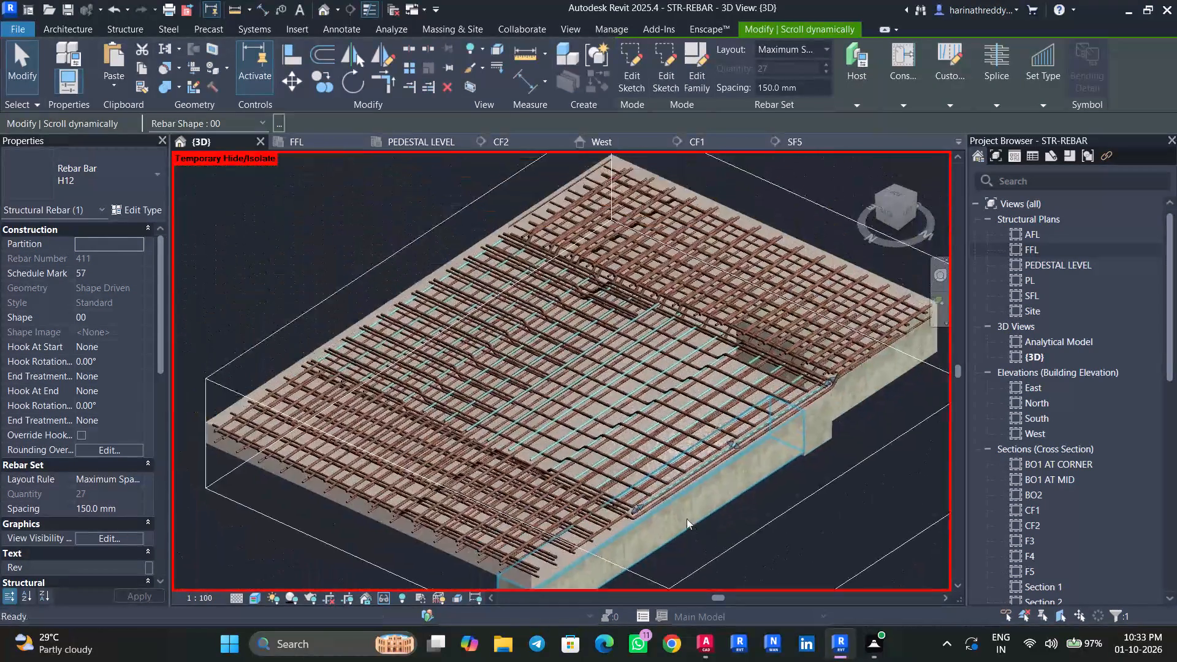
pyautogui.keyDown('shift'); pyautogui.moveTo(736, 507); pyautogui.dragTo(677, 636, button='middle'); pyautogui.keyUp('shift')
pyautogui.keyDown('shift'); pyautogui.scroll(1, 677, 636); pyautogui.keyUp('shift')
pyautogui.click(893, 198)
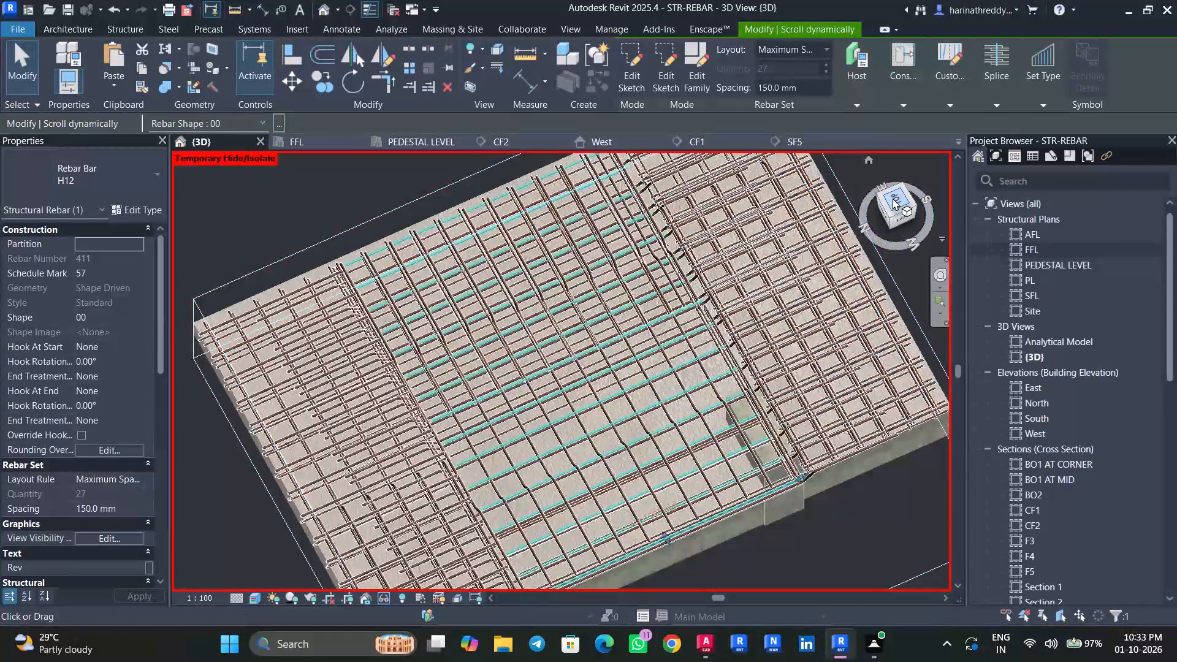
pyautogui.press('Escape')
pyautogui.press('Escape')
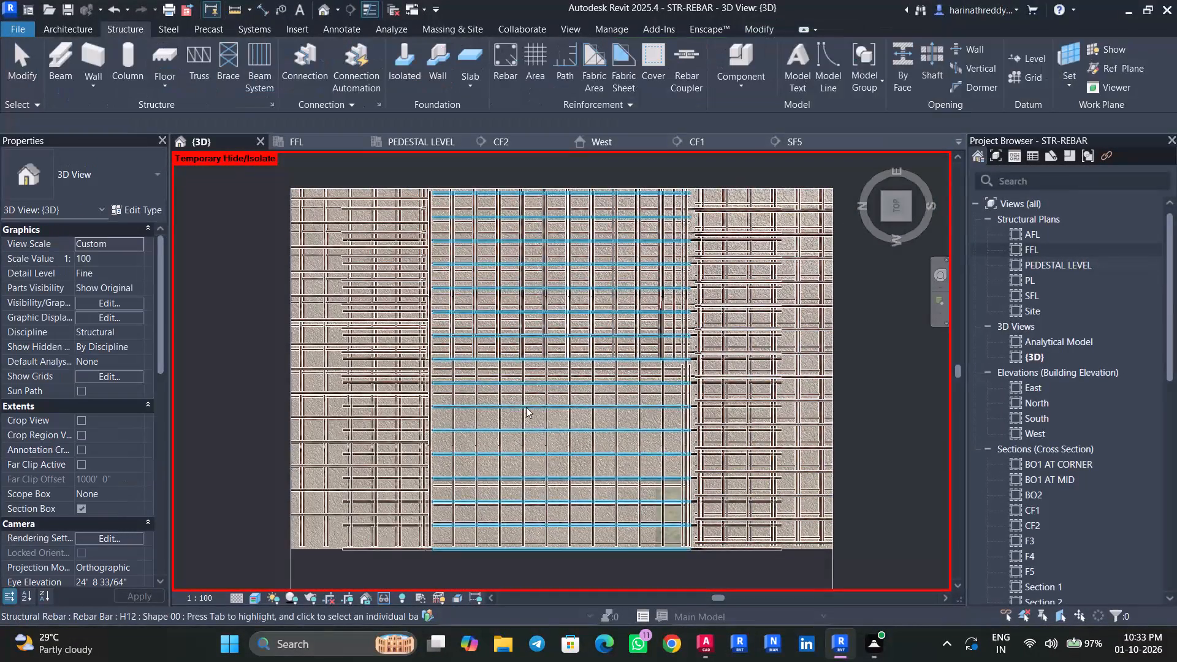
# Extend the distribution of the H16 cranked bar set that spans the middle bay westward to the west slab edge.
pyautogui.scroll(-4, 577, 433)
pyautogui.keyDown('shift'); pyautogui.moveTo(582, 438); pyautogui.dragTo(535, 189, button='middle'); pyautogui.keyUp('shift')
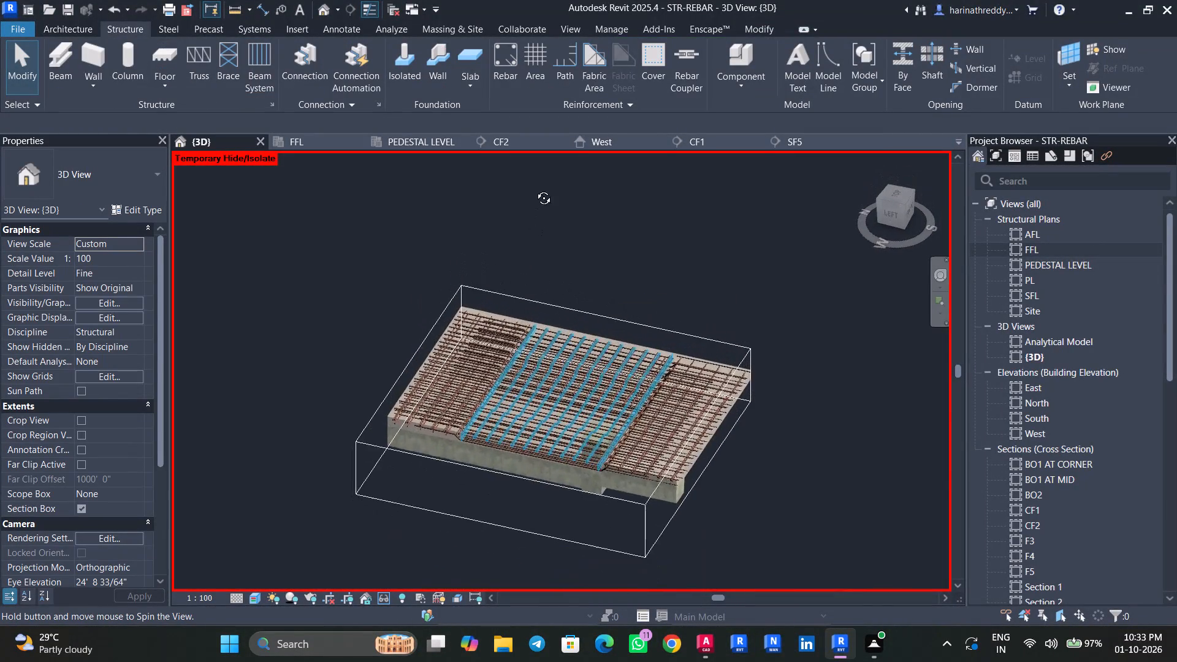
pyautogui.keyDown('shift'); pyautogui.moveTo(535, 189); pyautogui.dragTo(535, 186, button='middle'); pyautogui.keyUp('shift')
pyautogui.scroll(4, 515, 367)
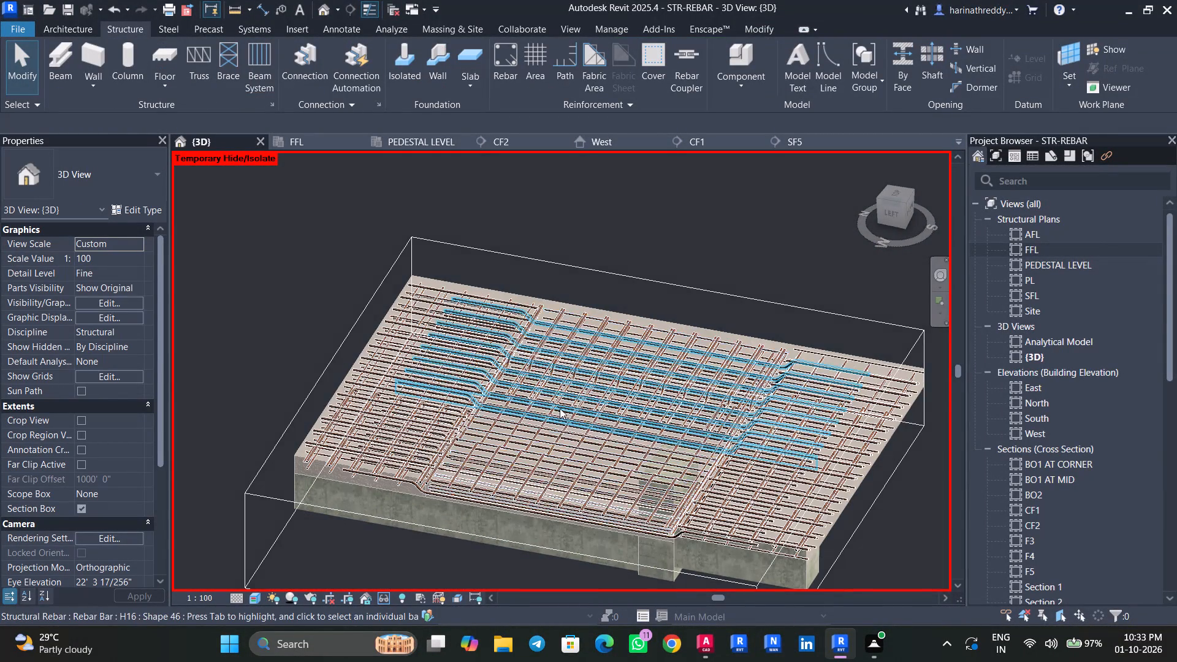
pyautogui.click(560, 408)
pyautogui.click(897, 194)
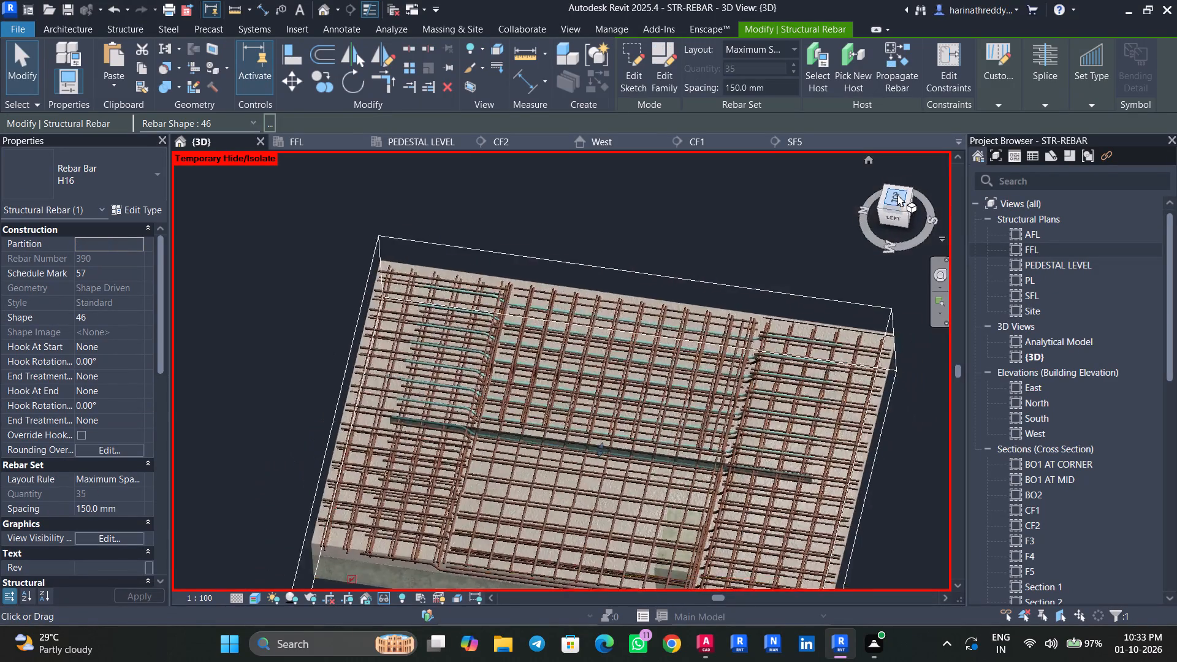
pyautogui.moveTo(559, 450); pyautogui.dragTo(560, 476)
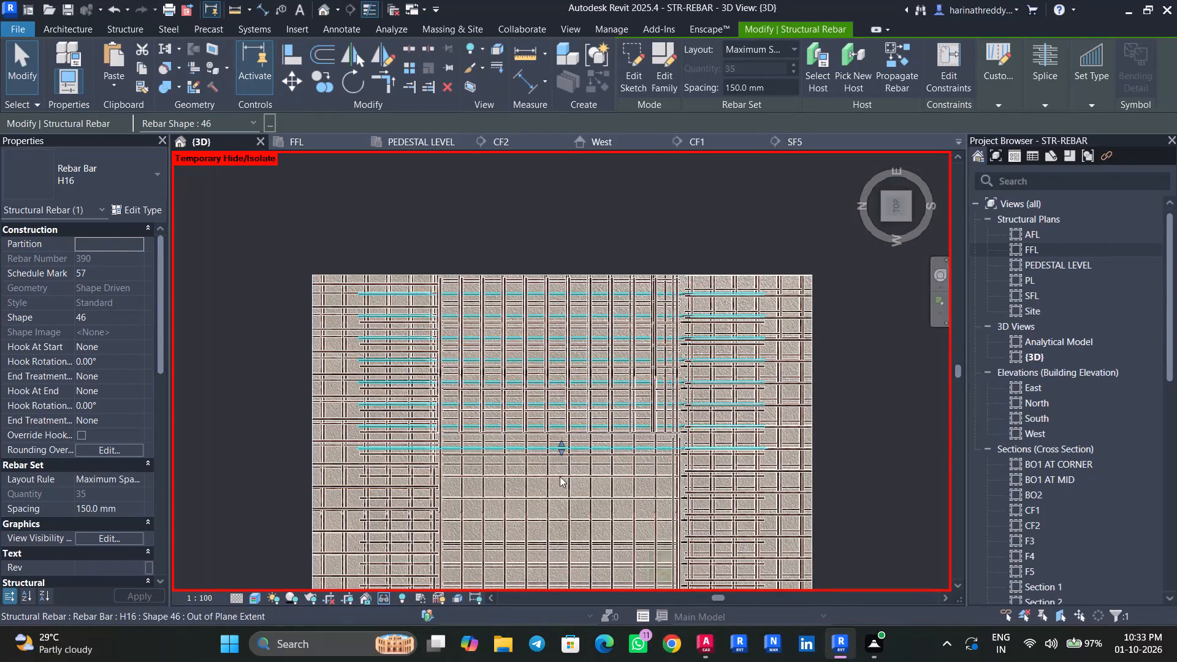
pyautogui.moveTo(560, 476); pyautogui.dragTo(553, 584)
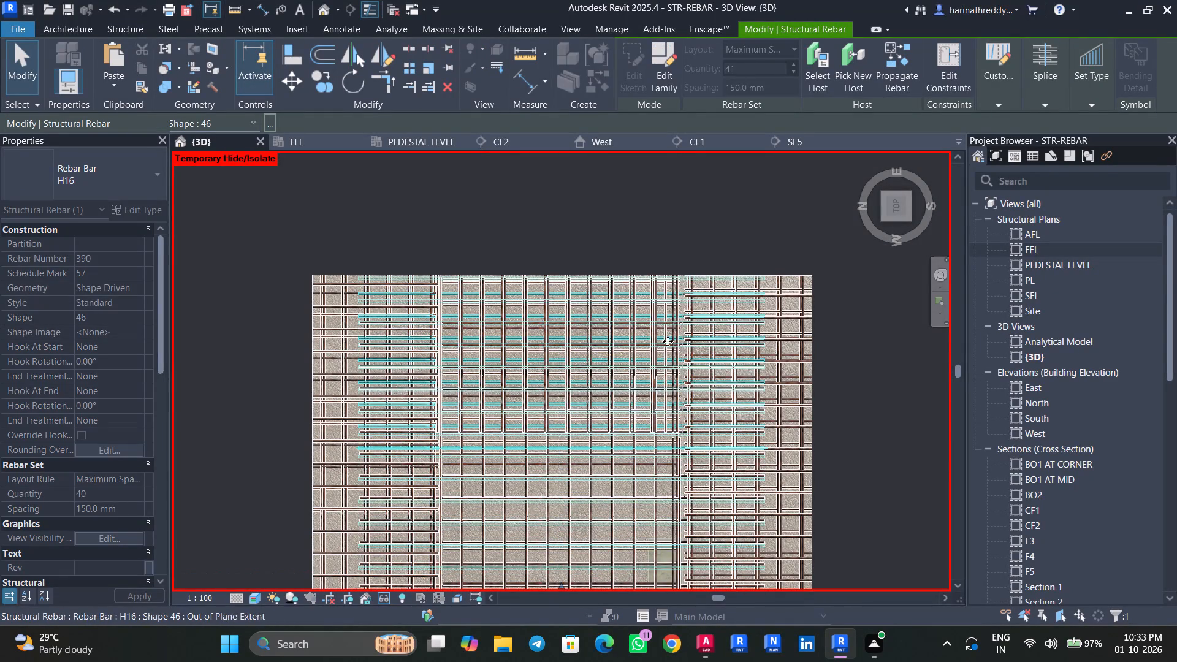
pyautogui.moveTo(633, 223); pyautogui.dragTo(631, 137, button='middle')
pyautogui.scroll(4, 563, 520)
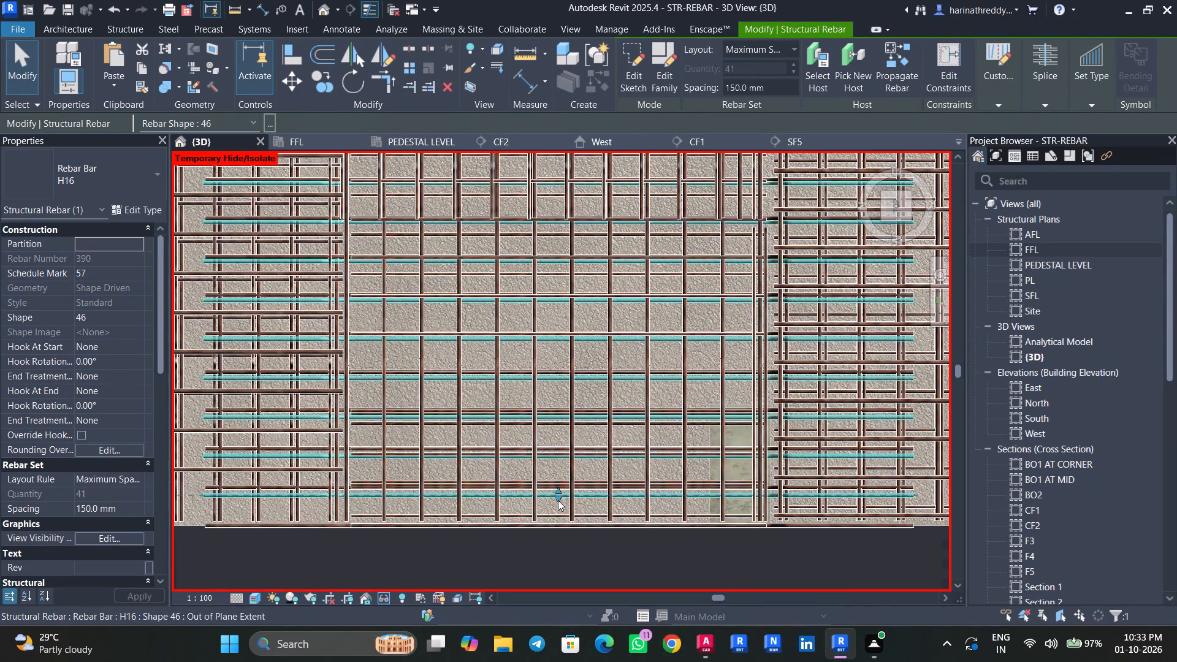
pyautogui.moveTo(557, 500); pyautogui.dragTo(557, 515)
pyautogui.press('Escape')
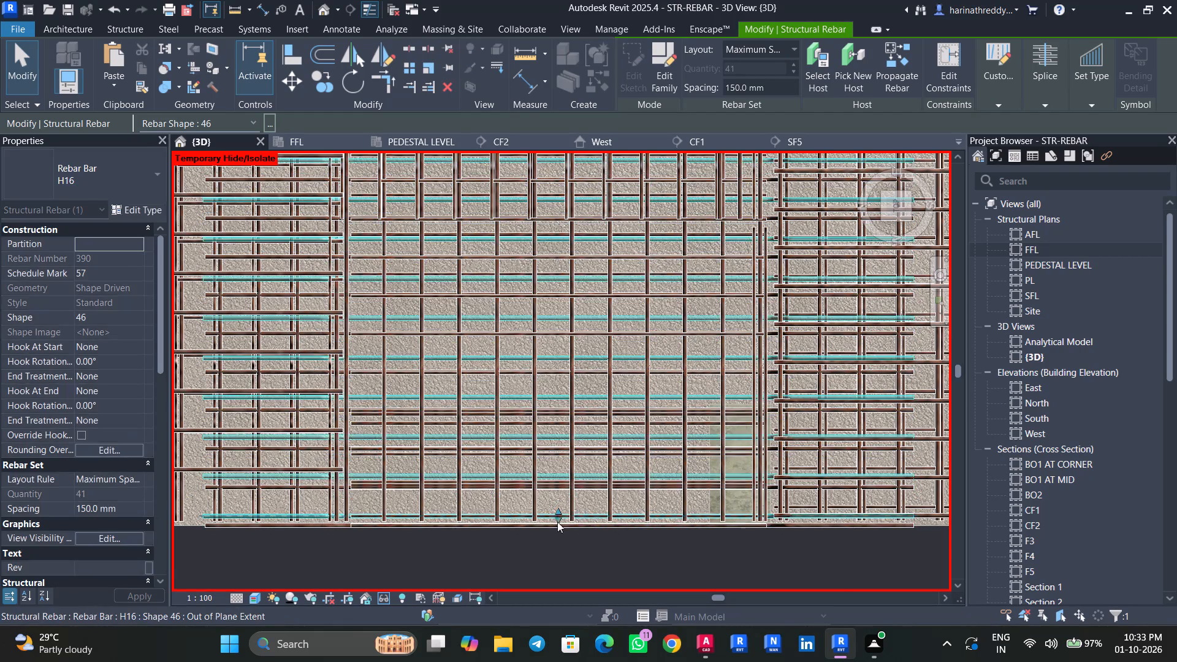
pyautogui.press('Escape')
# Open the bar sketch of the 41-bar H16 cranked set for editing in a west-side view with Wireframe display.
pyautogui.scroll(-8, 665, 543)
pyautogui.keyDown('shift'); pyautogui.moveTo(688, 566); pyautogui.dragTo(638, 305, button='middle'); pyautogui.keyUp('shift')
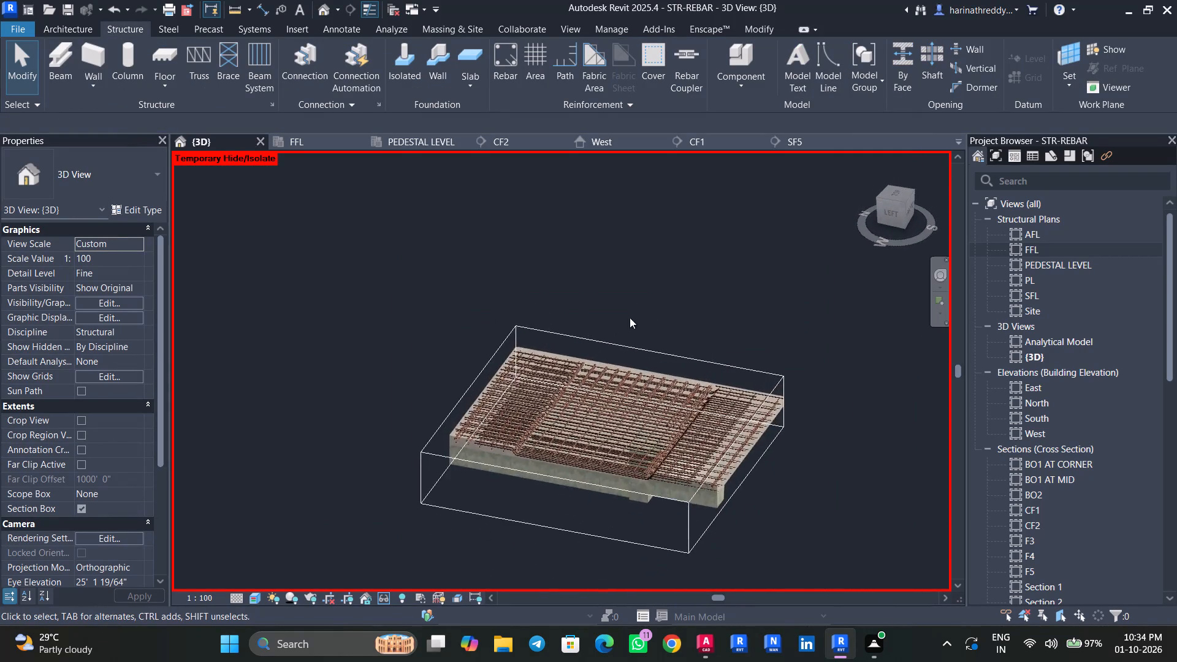
pyautogui.scroll(4, 625, 333)
pyautogui.keyDown('shift'); pyautogui.moveTo(630, 330); pyautogui.dragTo(641, 283, button='middle'); pyautogui.keyUp('shift')
pyautogui.scroll(6, 507, 395)
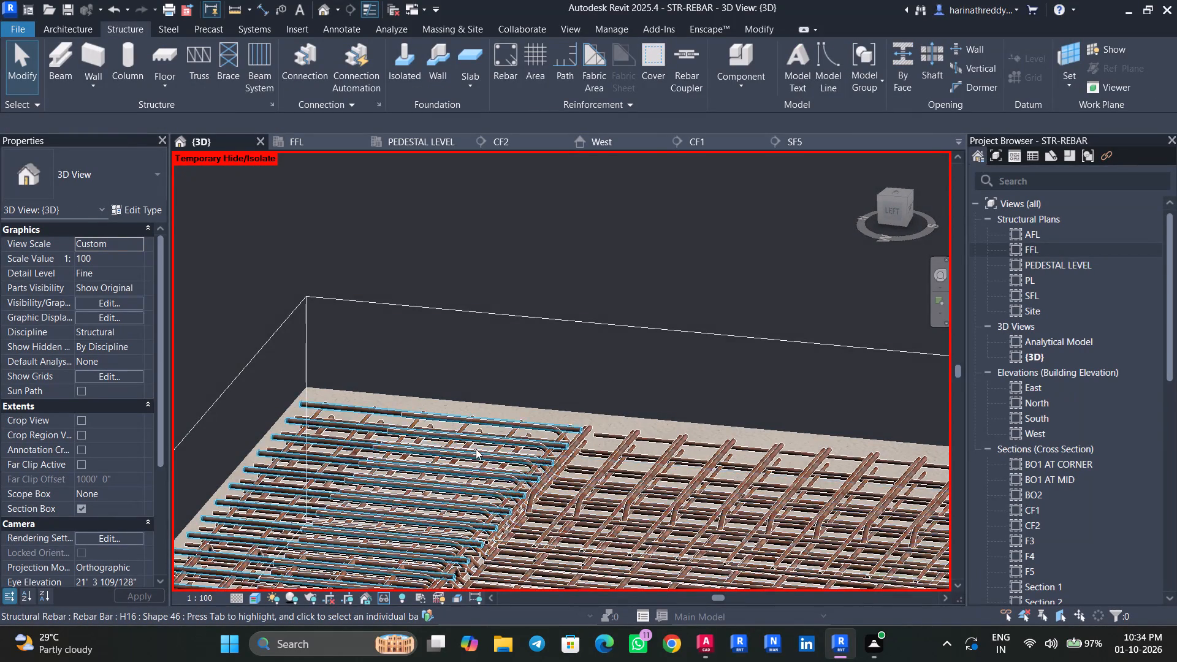
pyautogui.click(476, 449)
pyautogui.scroll(-9, 476, 449)
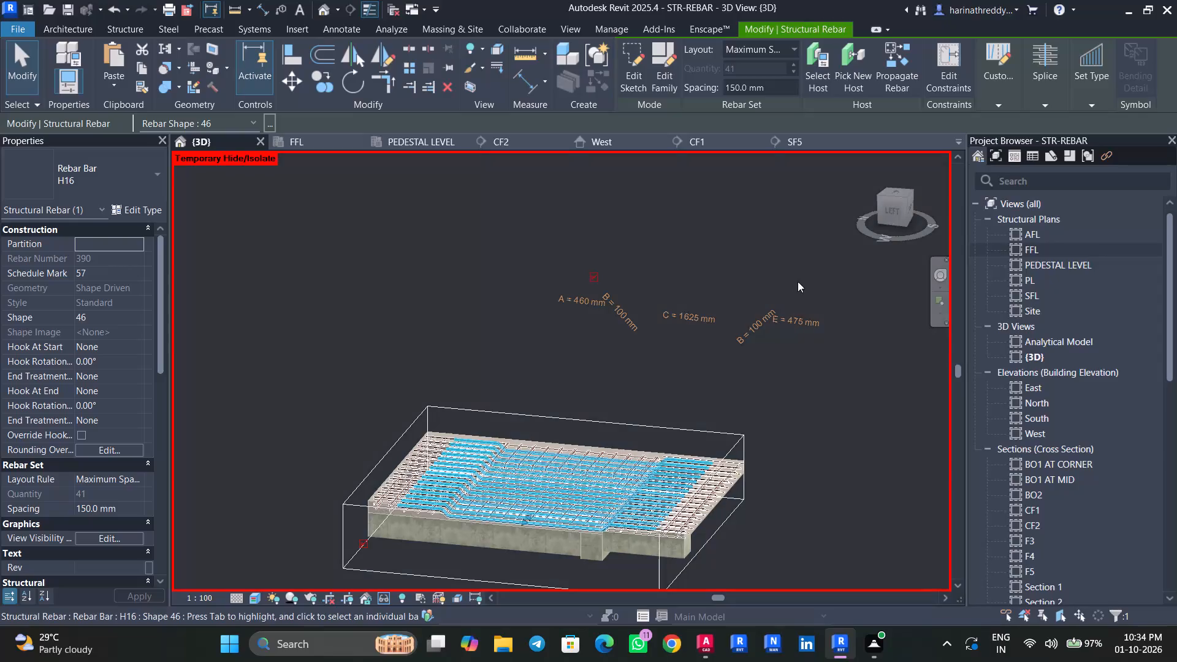
pyautogui.click(893, 192)
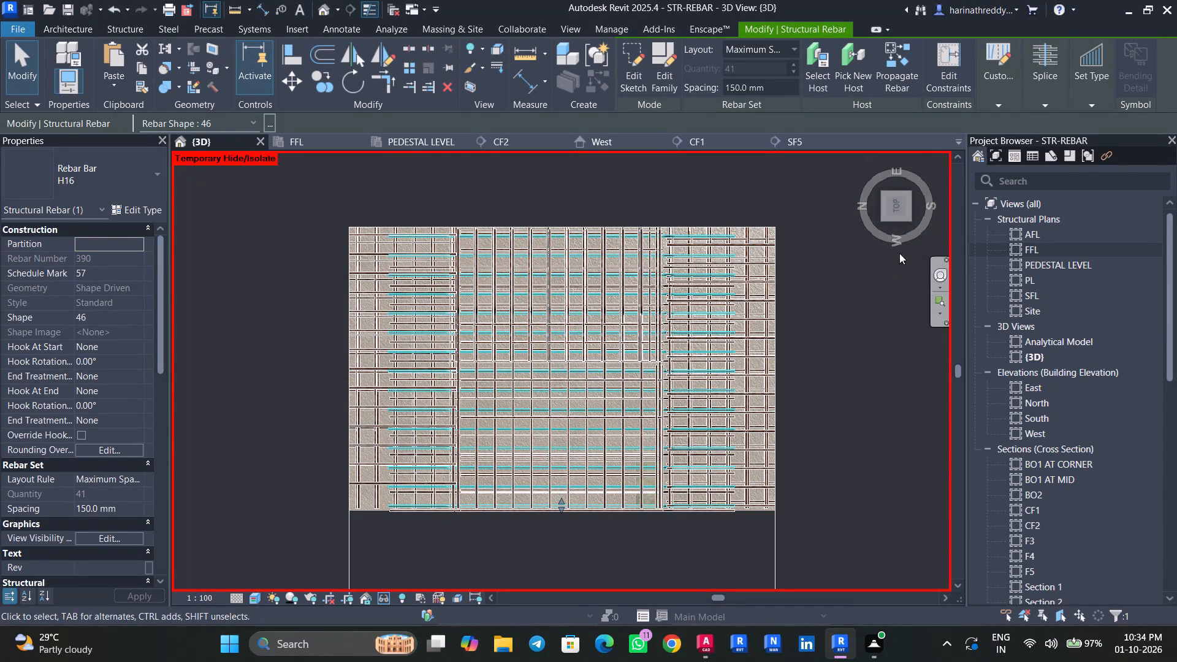
pyautogui.click(896, 227)
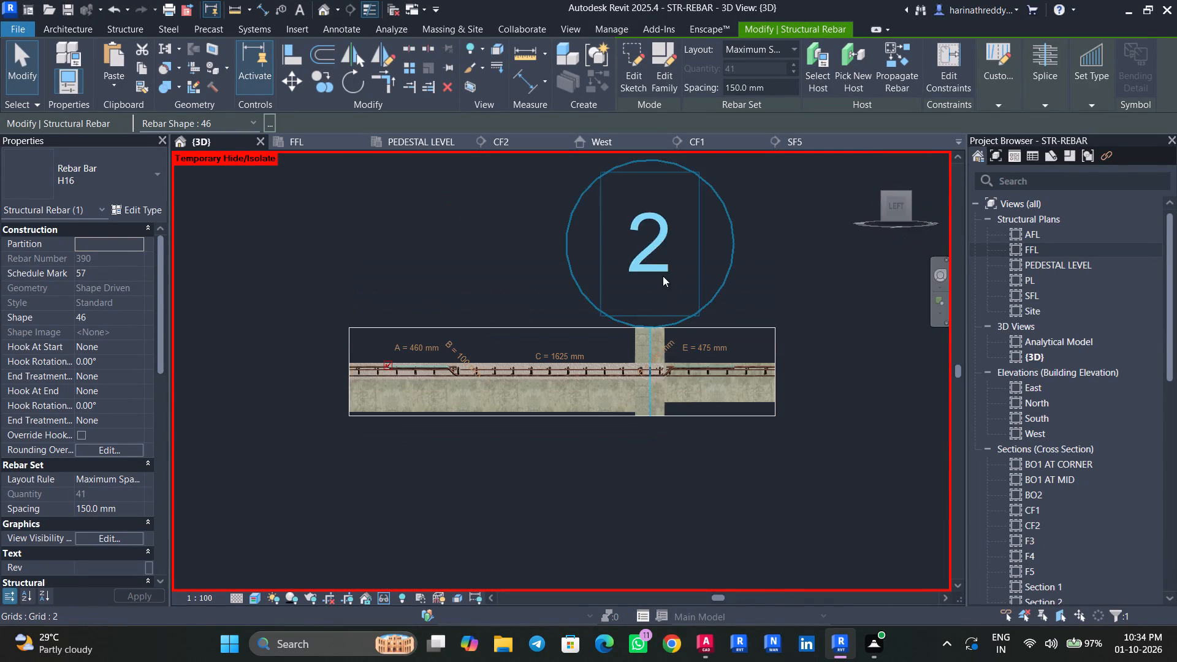
pyautogui.click(634, 78)
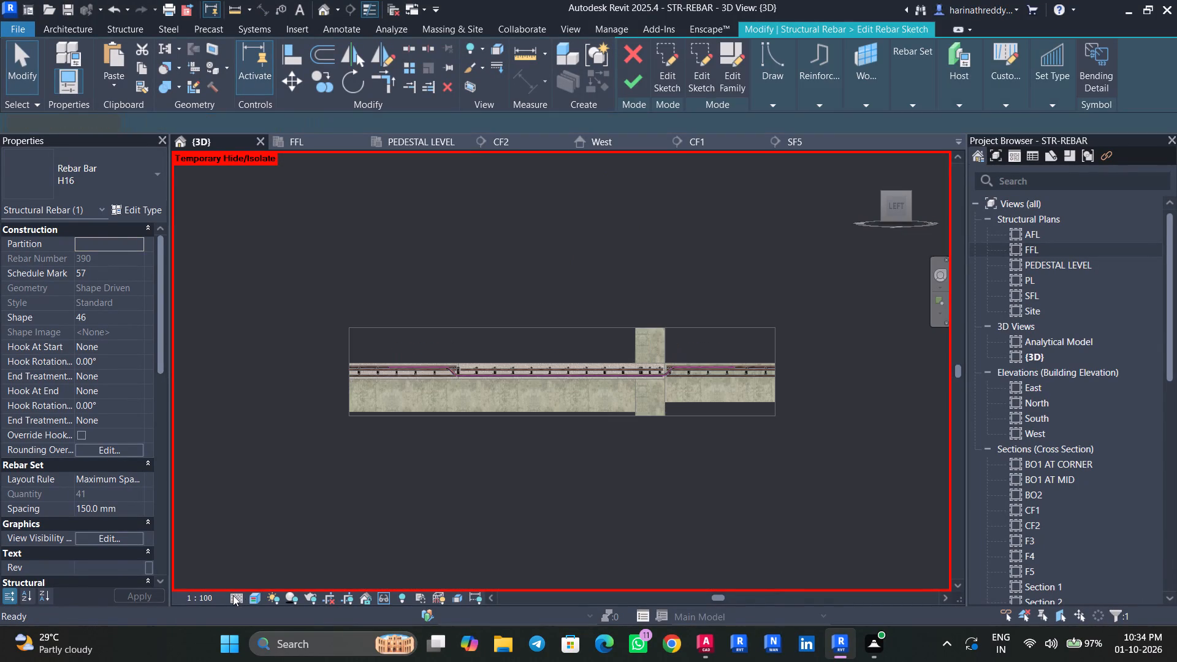
pyautogui.click(247, 596)
pyautogui.click(280, 519)
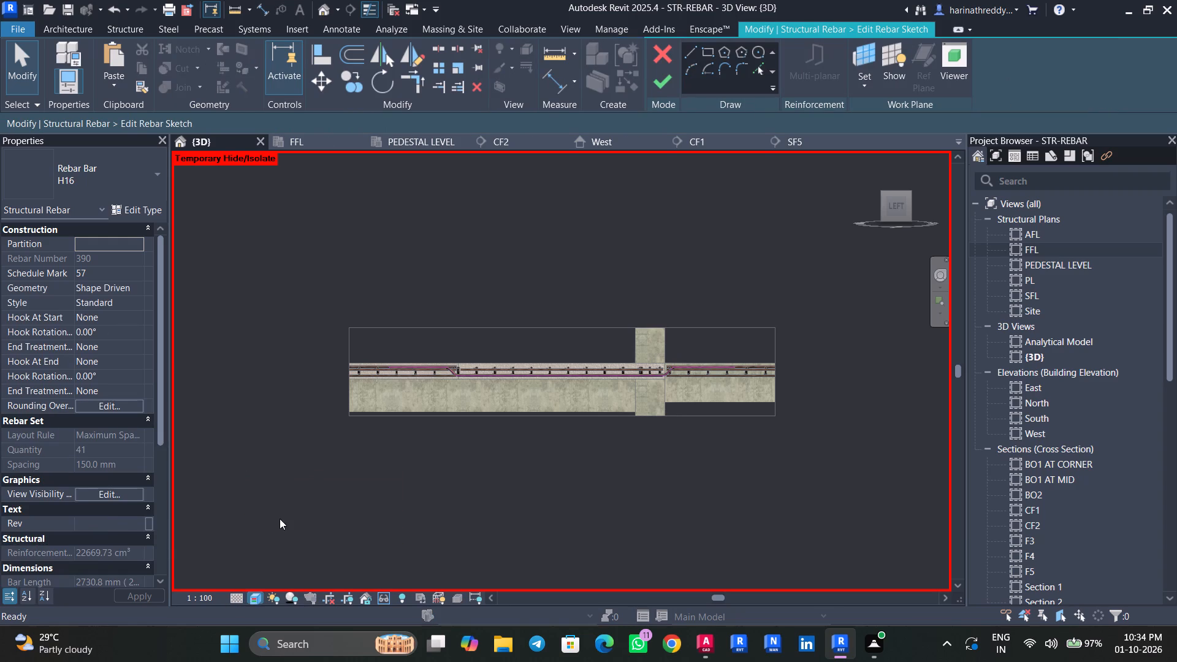
# Extend the sketched top leg at the H16 bar's north end to about 2' 5 1/4", just short of the slab edge.
pyautogui.scroll(5, 386, 368)
pyautogui.click(393, 363)
pyautogui.scroll(5, 390, 372)
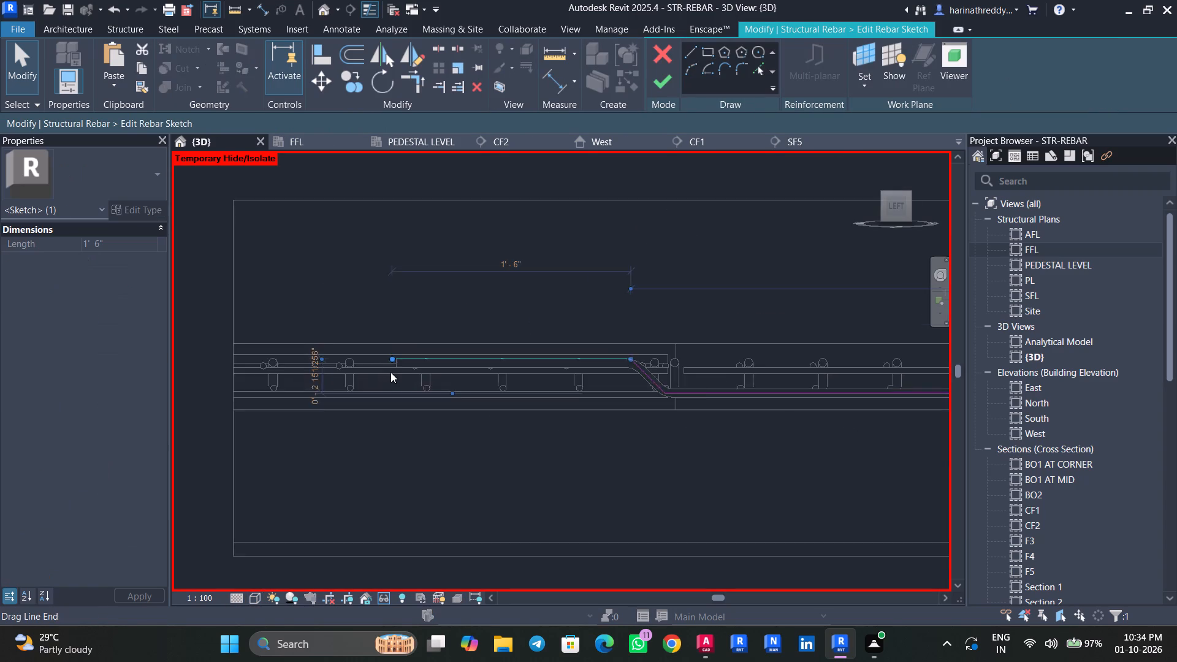
pyautogui.scroll(1, 390, 372)
pyautogui.moveTo(390, 372); pyautogui.dragTo(473, 419, button='middle')
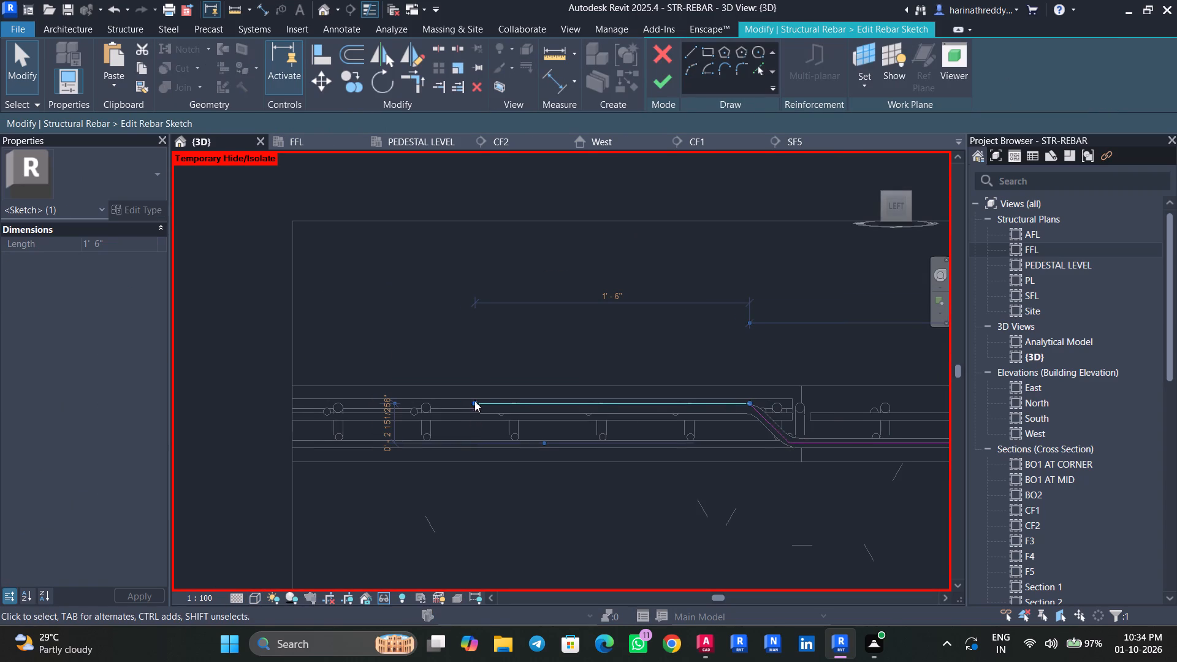
pyautogui.moveTo(474, 401); pyautogui.dragTo(307, 403)
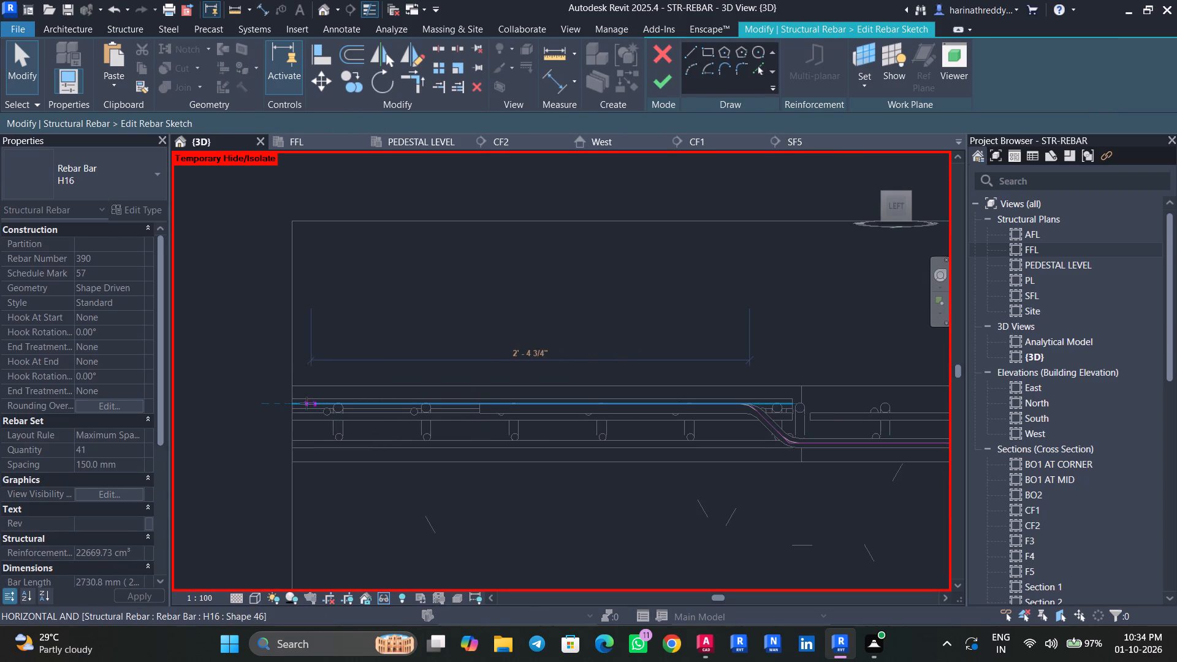
pyautogui.moveTo(307, 403); pyautogui.dragTo(305, 403)
# Extend the bar's south top leg to just short of the south slab edge and finish the rebar sketch.
pyautogui.moveTo(544, 494); pyautogui.dragTo(56, 473, button='middle')
pyautogui.moveTo(552, 528); pyautogui.dragTo(88, 525, button='middle')
pyautogui.moveTo(688, 521); pyautogui.dragTo(199, 498, button='middle')
pyautogui.scroll(1, 538, 528)
pyautogui.moveTo(785, 487); pyautogui.dragTo(642, 509, button='middle')
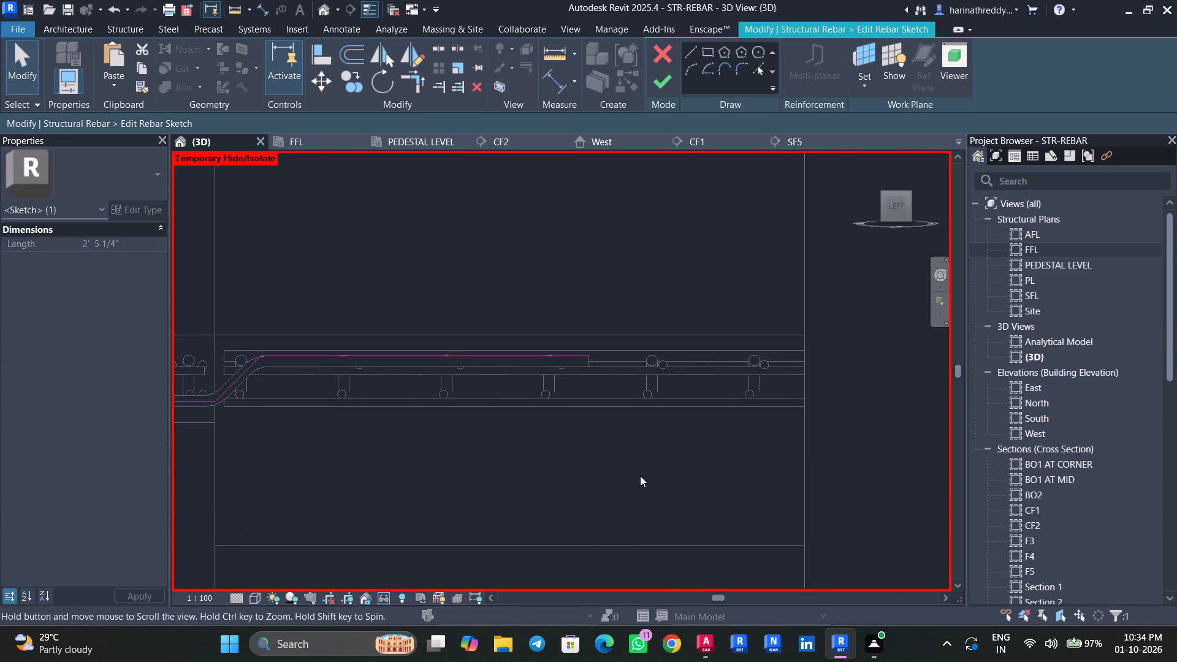
pyautogui.press('Escape')
pyautogui.press('Escape')
pyautogui.click(540, 359)
pyautogui.moveTo(588, 353); pyautogui.dragTo(784, 363)
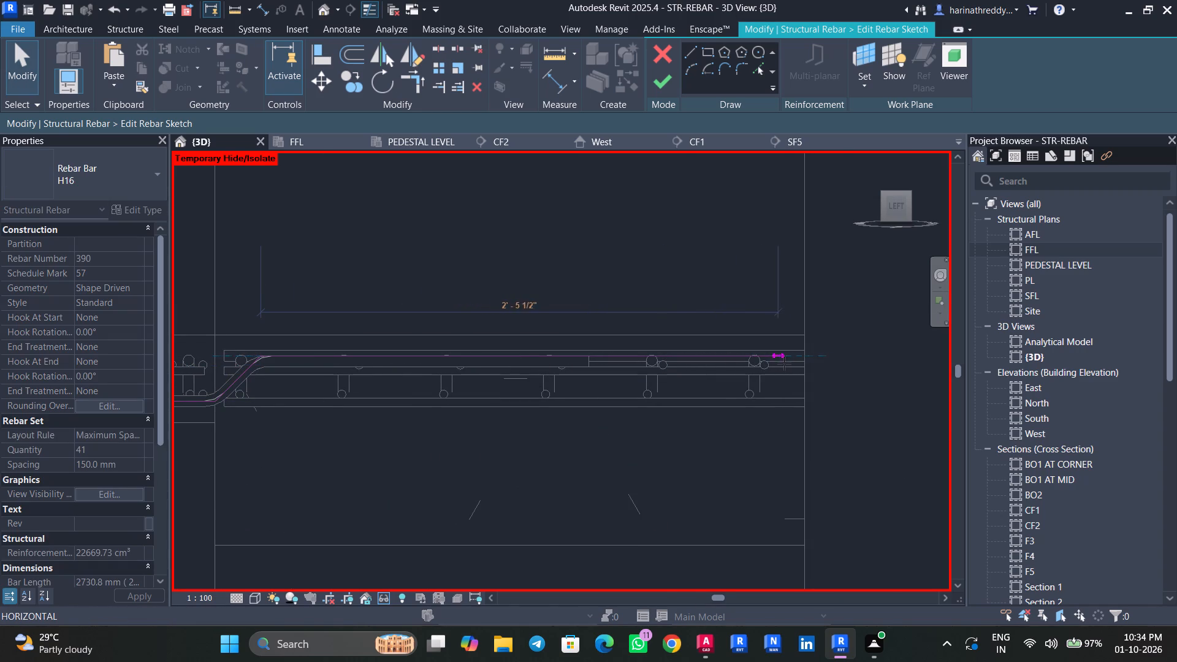
pyautogui.moveTo(784, 363); pyautogui.dragTo(791, 363)
pyautogui.press('Escape')
pyautogui.press('Escape')
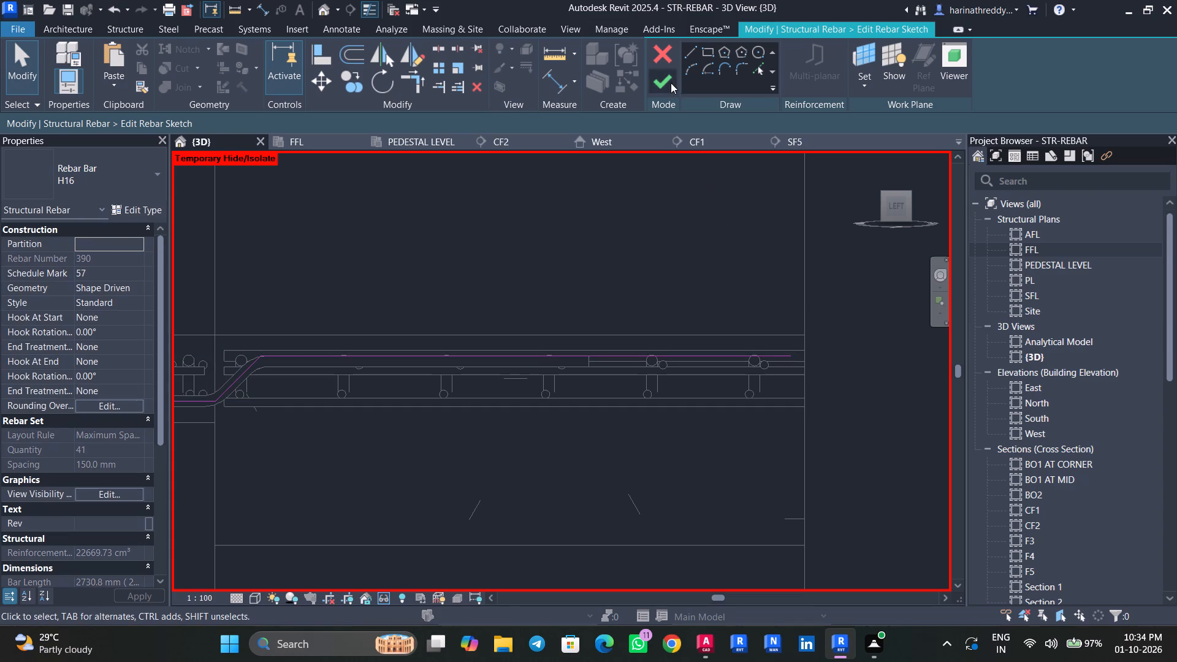
pyautogui.click(671, 83)
# Edit the sketch of the 14-bar H16 cranked set and extend its south top leg to about 2' 6" near the slab edge.
pyautogui.scroll(-8, 668, 250)
pyautogui.keyDown('shift'); pyautogui.moveTo(782, 229); pyautogui.dragTo(805, 325, button='middle'); pyautogui.keyUp('shift')
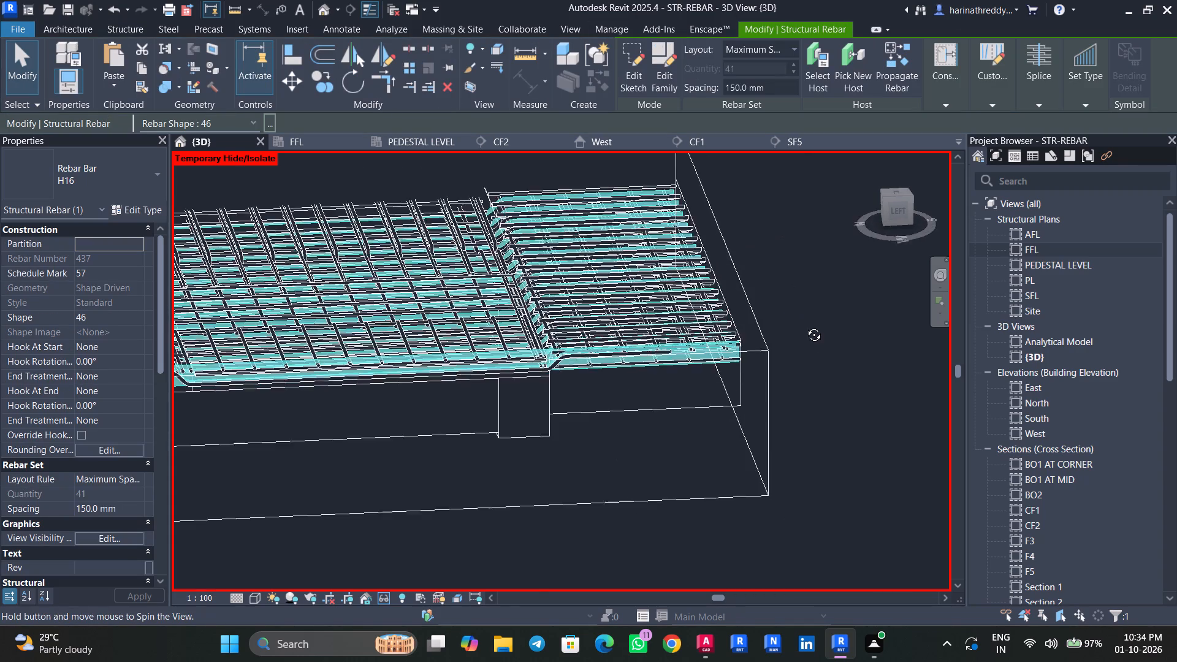
pyautogui.keyDown('shift'); pyautogui.moveTo(805, 325); pyautogui.dragTo(819, 376, button='middle'); pyautogui.keyUp('shift')
pyautogui.press('Escape')
pyautogui.press('Escape')
pyautogui.press('Escape')
pyautogui.click(653, 378)
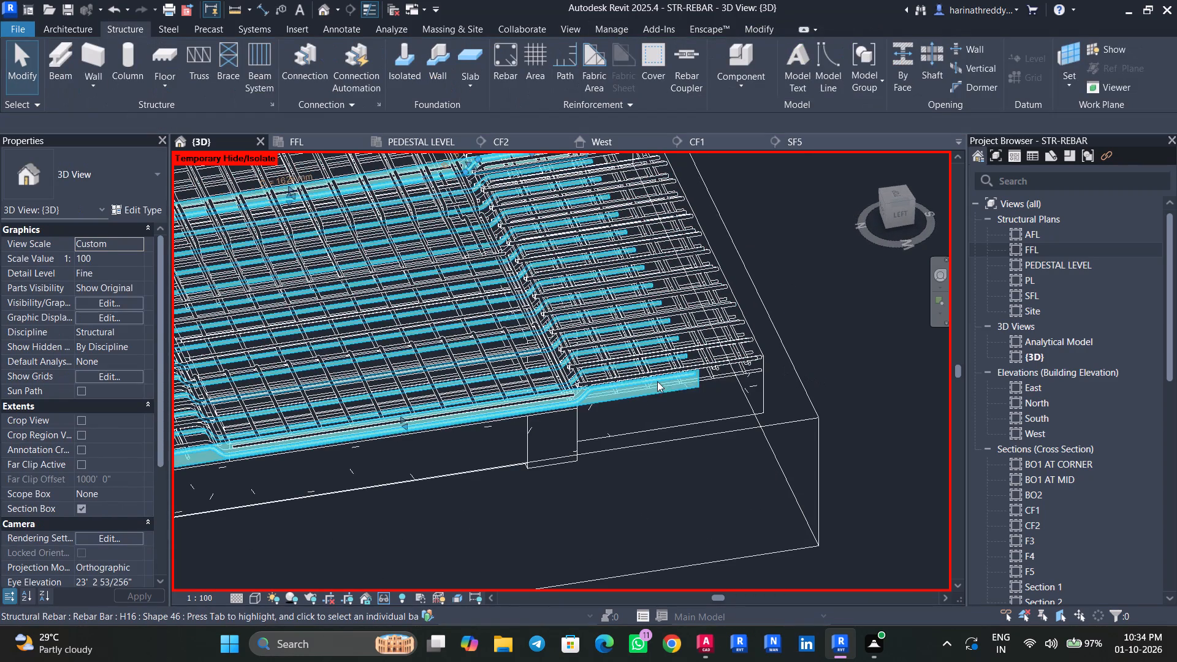
pyautogui.keyDown('shift'); pyautogui.moveTo(865, 371); pyautogui.dragTo(856, 394, button='middle'); pyautogui.keyUp('shift')
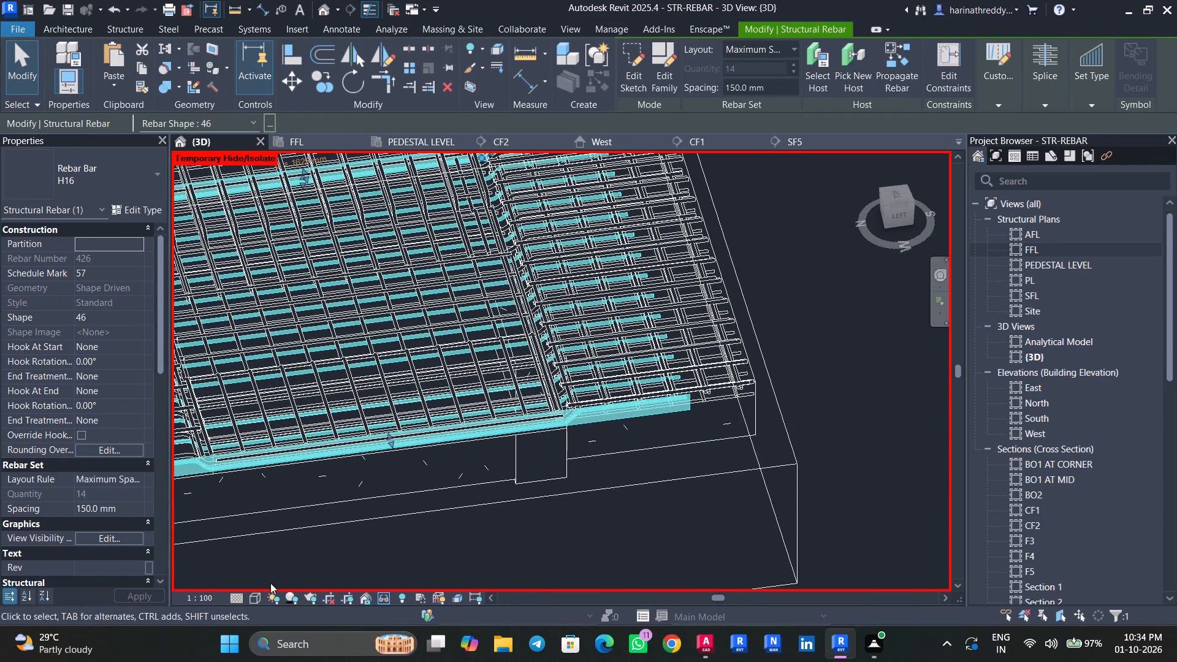
pyautogui.click(894, 215)
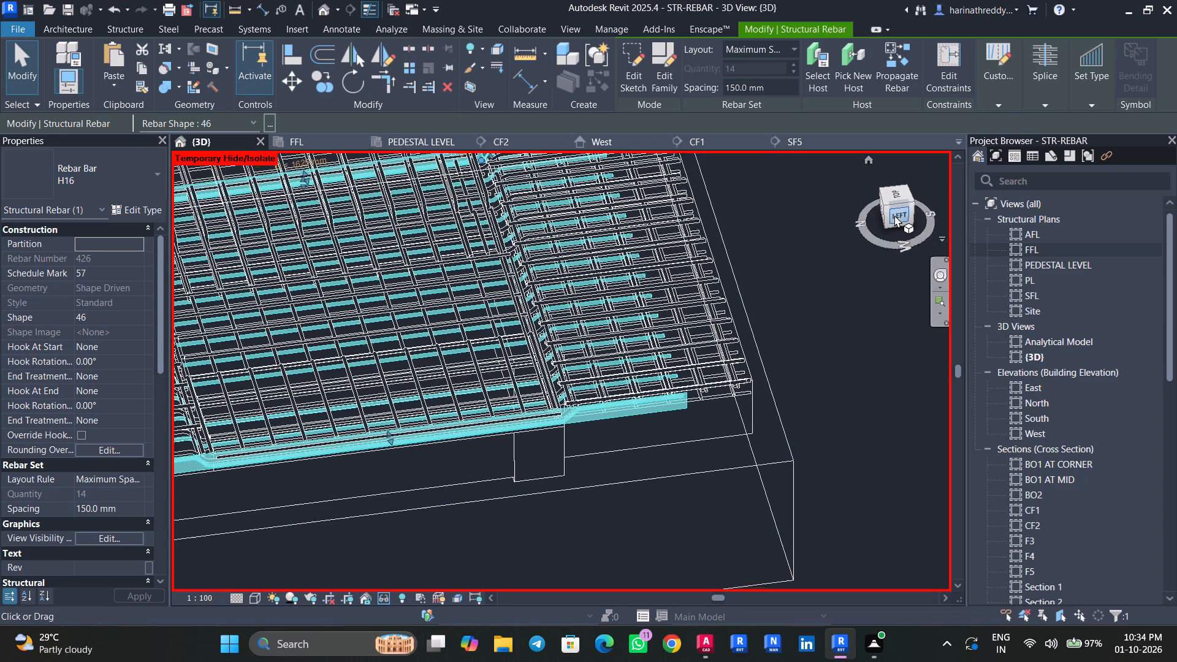
pyautogui.click(636, 77)
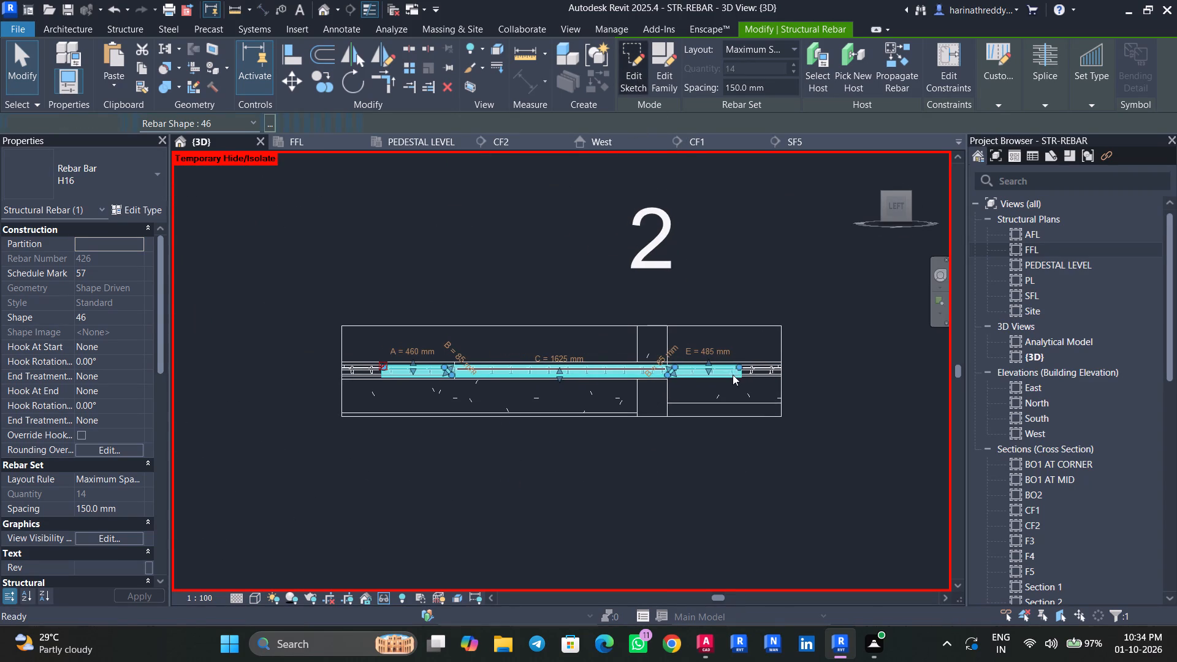
pyautogui.scroll(4, 730, 375)
pyautogui.click(737, 361)
pyautogui.scroll(4, 739, 361)
pyautogui.moveTo(752, 362); pyautogui.dragTo(756, 361)
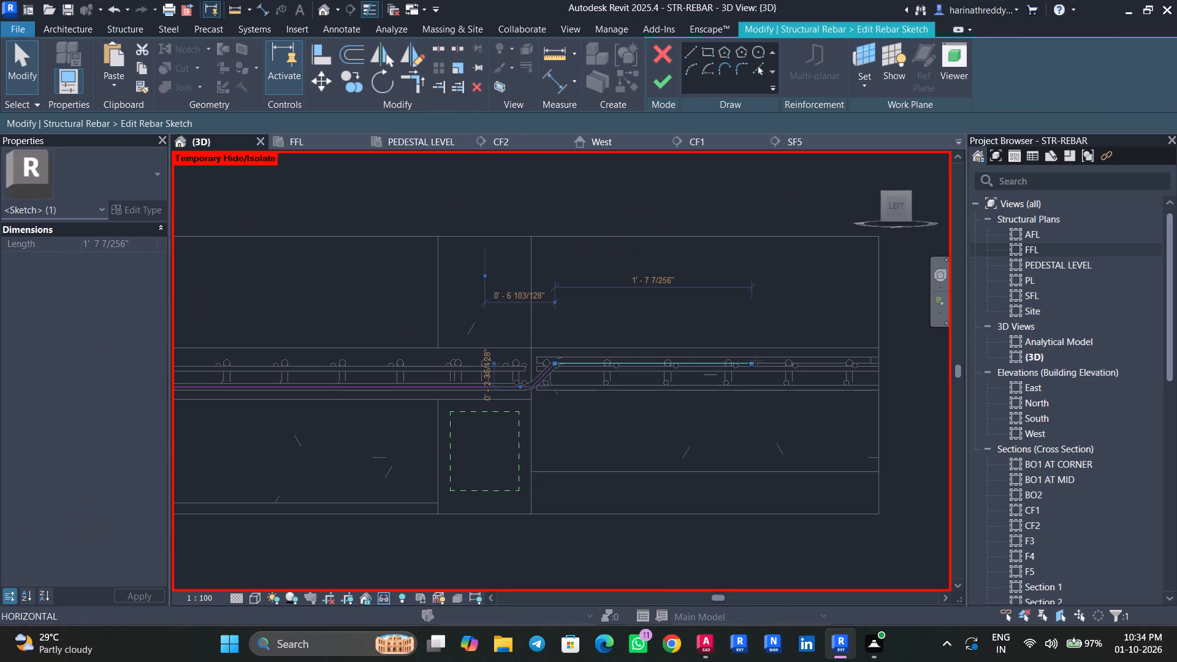
pyautogui.moveTo(756, 361); pyautogui.dragTo(865, 369)
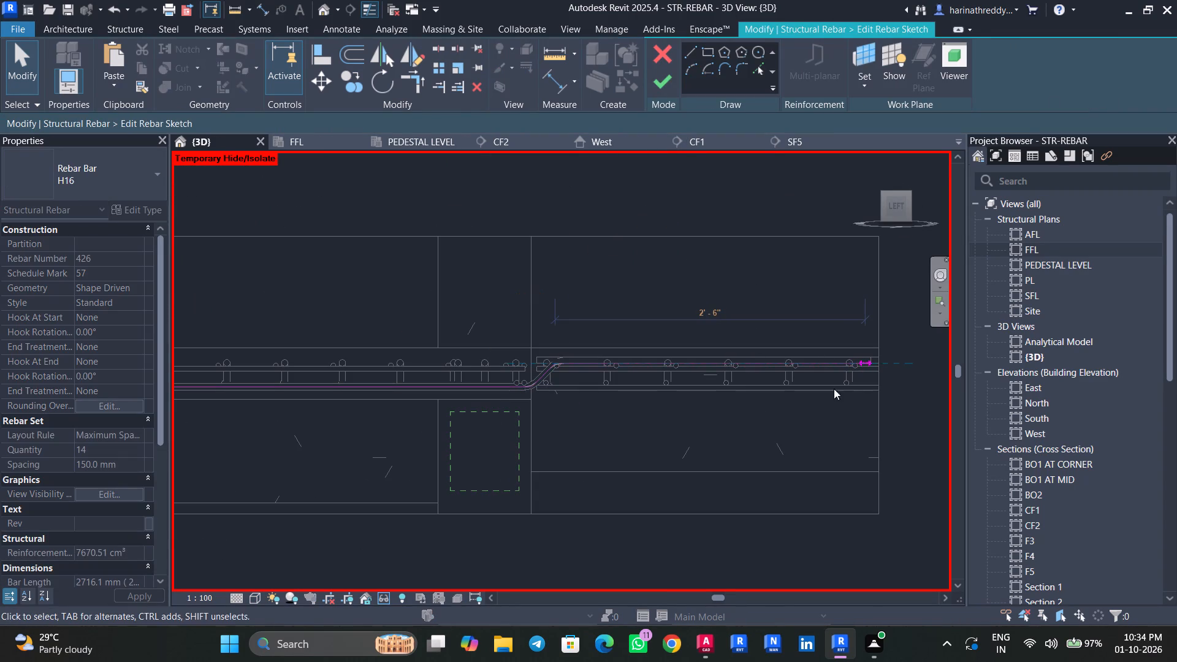
# Extend the same bar's north top leg to about 2' 5" near the slab edge and finish the rebar sketch.
pyautogui.scroll(-3, 780, 422)
pyautogui.moveTo(775, 424); pyautogui.dragTo(988, 409, button='middle')
pyautogui.moveTo(446, 415); pyautogui.dragTo(888, 417, button='middle')
pyautogui.scroll(4, 679, 372)
pyautogui.press('Escape')
pyautogui.click(767, 365)
pyautogui.moveTo(714, 366); pyautogui.dragTo(584, 370)
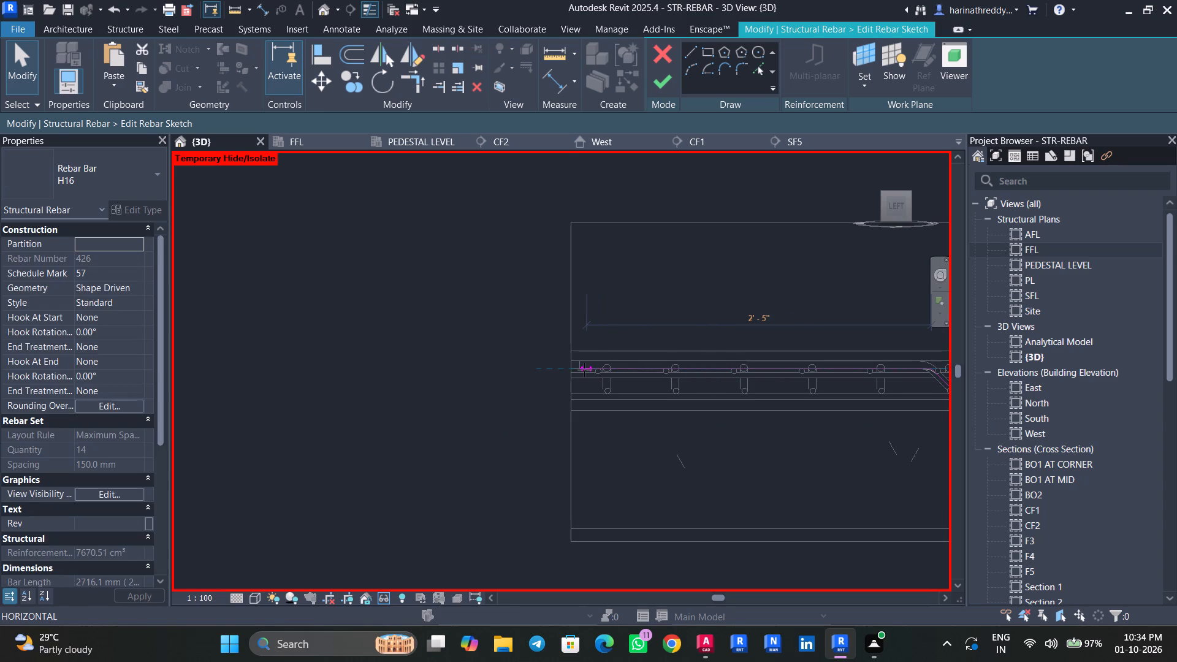
pyautogui.moveTo(584, 370); pyautogui.dragTo(582, 370)
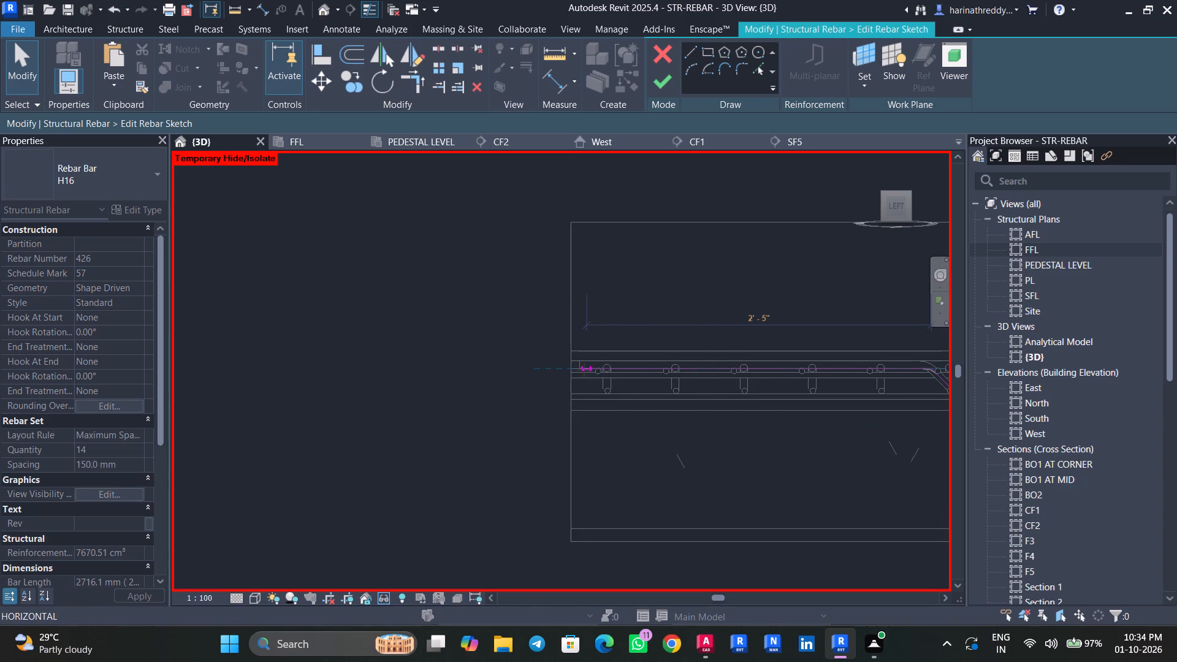
pyautogui.press('Escape')
pyautogui.press('Escape')
pyautogui.scroll(-9, 635, 430)
pyautogui.moveTo(844, 458); pyautogui.dragTo(607, 456, button='middle')
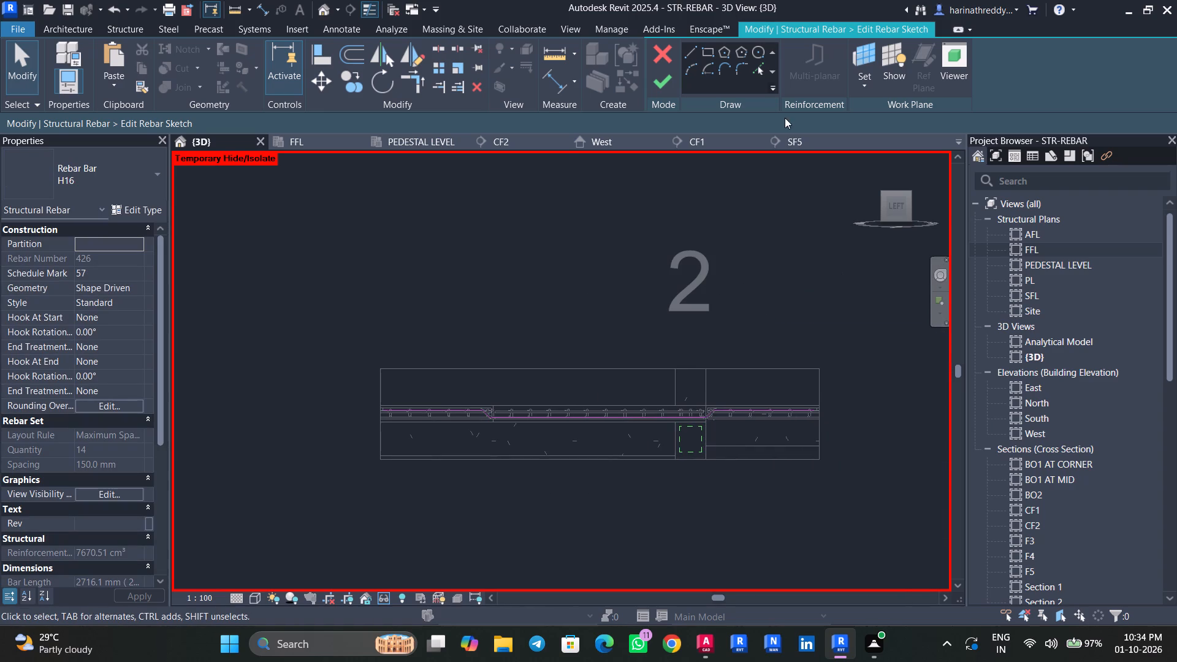
pyautogui.click(663, 82)
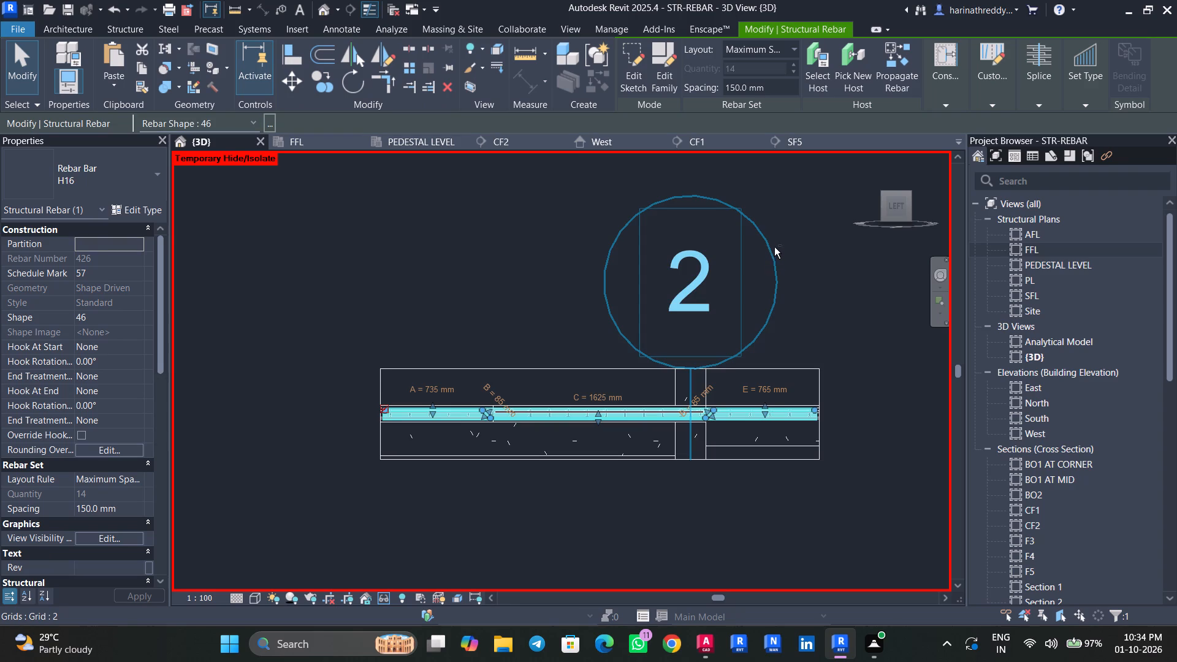
# Inspect the lengthened H16 bars and the straight H12 bar set in the middle bay's east half from several angles.
pyautogui.keyDown('shift'); pyautogui.moveTo(782, 242); pyautogui.dragTo(846, 383, button='middle'); pyautogui.keyUp('shift')
pyautogui.press('Escape')
pyautogui.press('Escape')
pyautogui.press('Escape')
pyautogui.scroll(6, 626, 392)
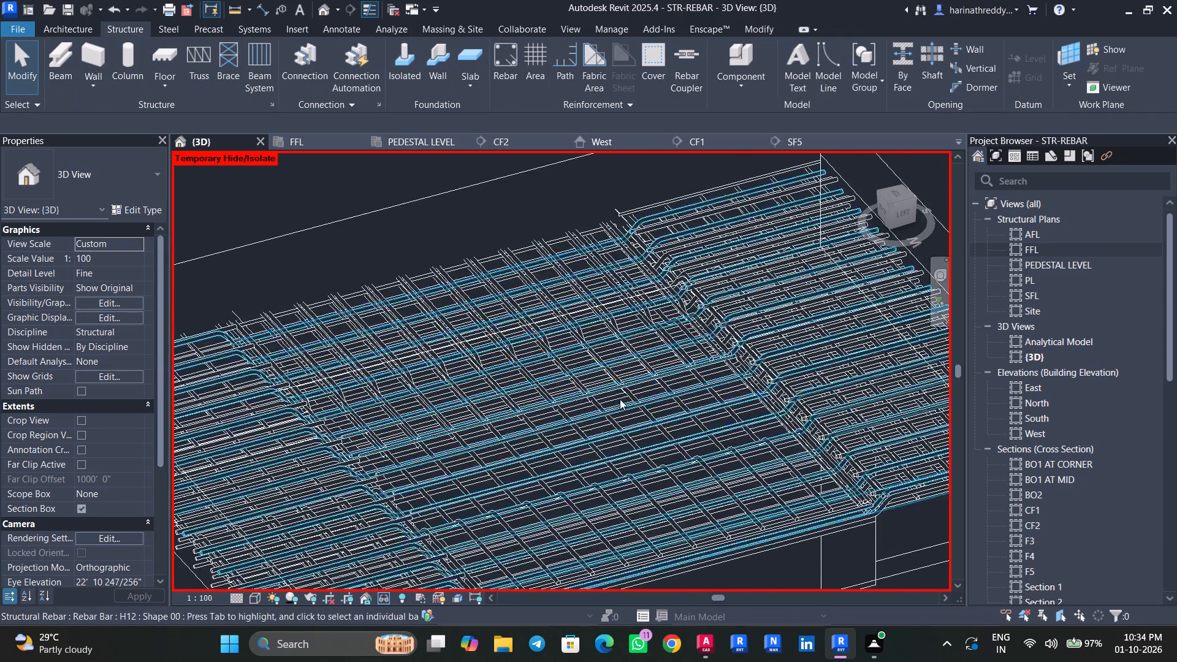
pyautogui.scroll(2, 620, 399)
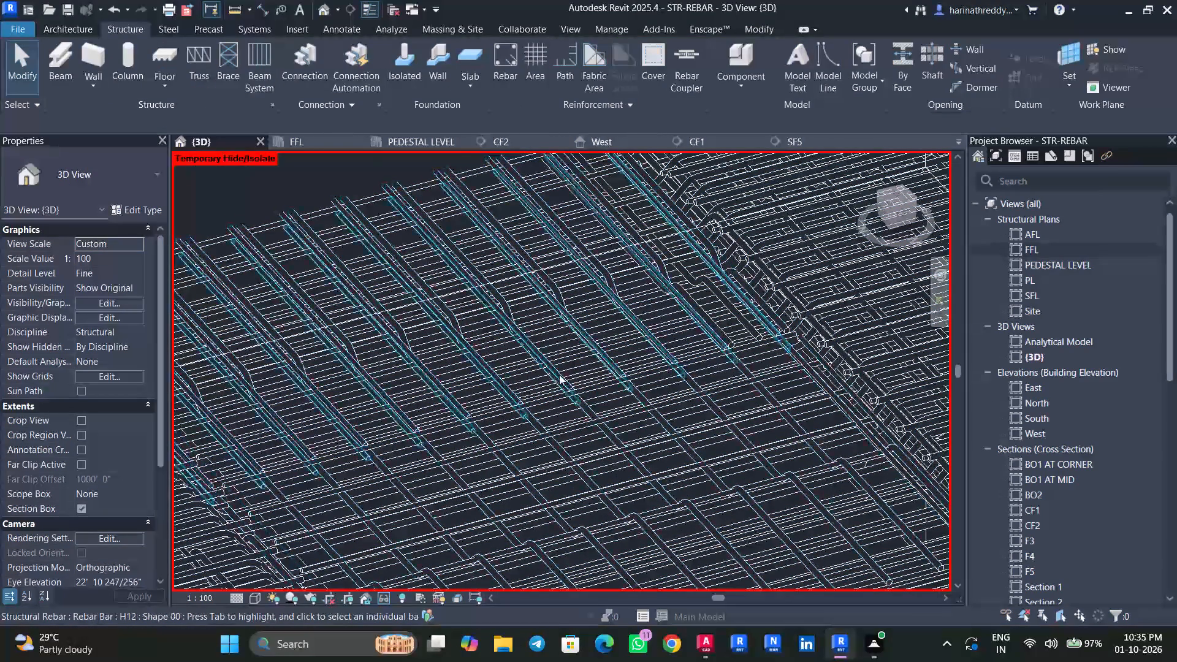
pyautogui.click(562, 372)
pyautogui.scroll(-7, 560, 423)
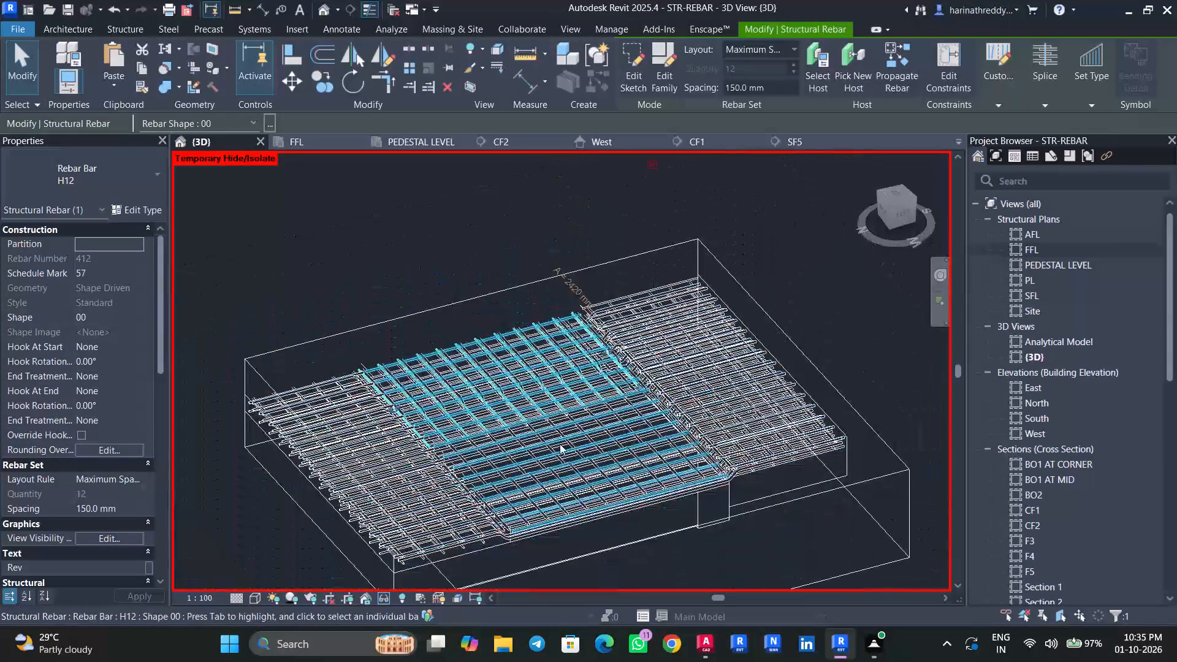
pyautogui.keyDown('shift'); pyautogui.moveTo(567, 454); pyautogui.dragTo(707, 487, button='middle'); pyautogui.keyUp('shift')
pyautogui.keyDown('shift'); pyautogui.moveTo(608, 435); pyautogui.dragTo(628, 358, button='middle'); pyautogui.keyUp('shift')
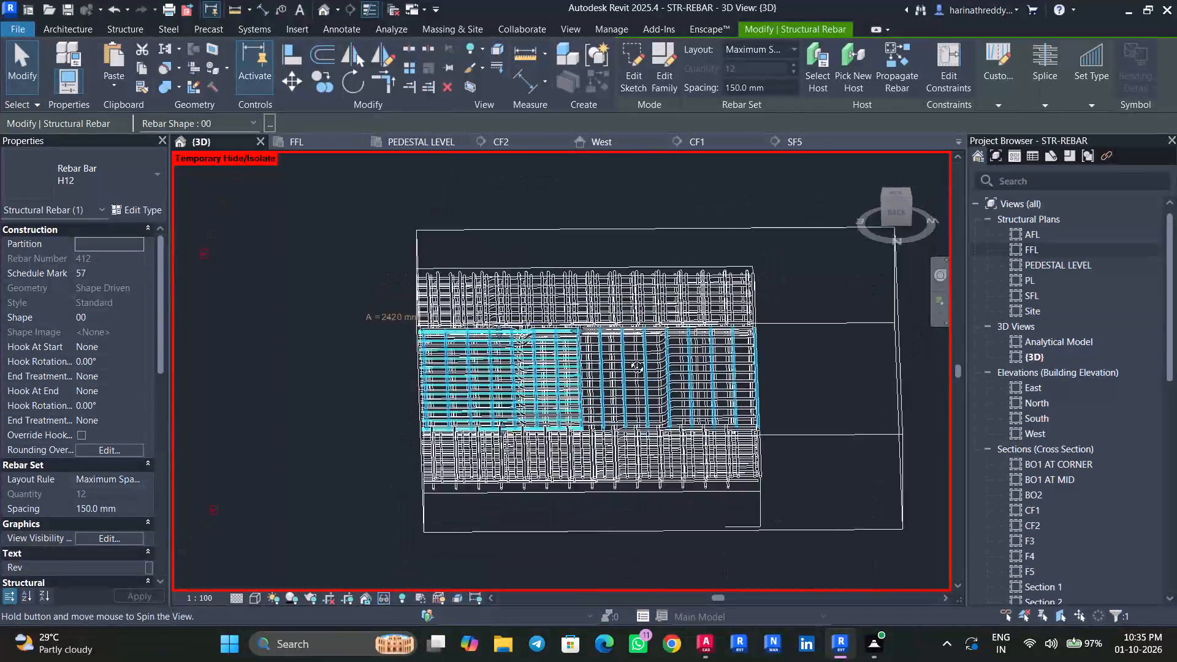
pyautogui.keyDown('shift'); pyautogui.moveTo(628, 358); pyautogui.dragTo(633, 328, button='middle'); pyautogui.keyUp('shift')
pyautogui.scroll(5, 543, 360)
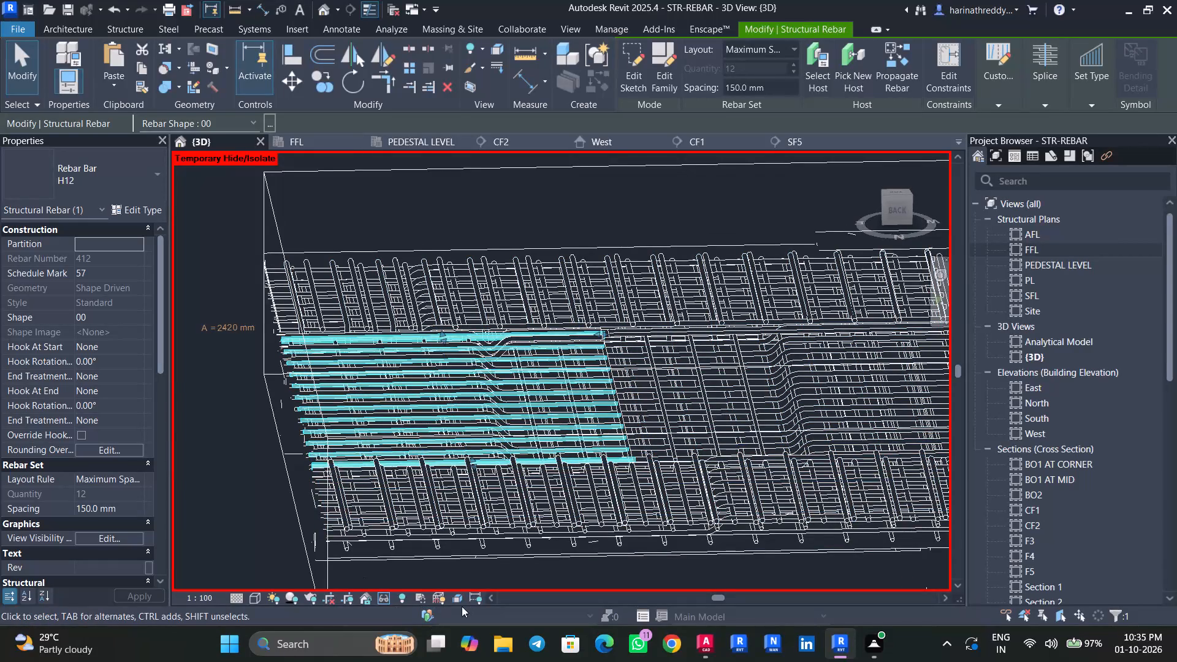
# Switch the 3D view from Wireframe back to Realistic display at Fine detail.
pyautogui.click(257, 598)
pyautogui.click(266, 586)
pyautogui.click(234, 598)
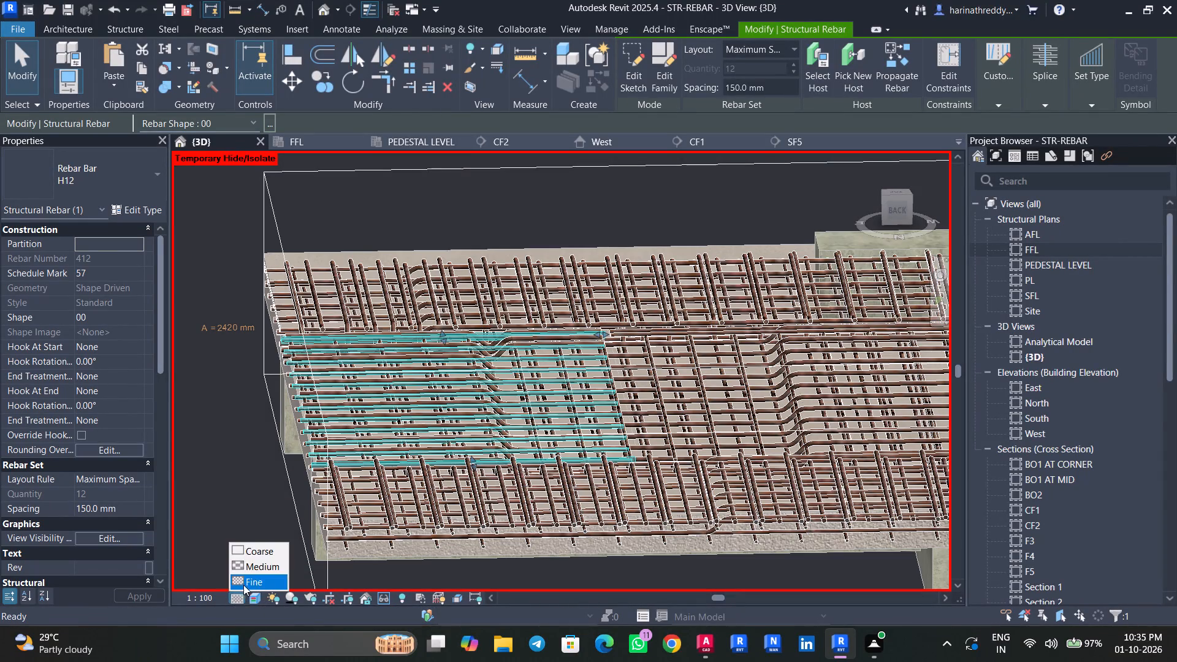
pyautogui.click(245, 583)
pyautogui.press('Escape')
pyautogui.press('Escape')
# Inspect the three-bar H16 cranked set beside the straight H12 bars in the middle bay from several angles.
pyautogui.scroll(-5, 257, 512)
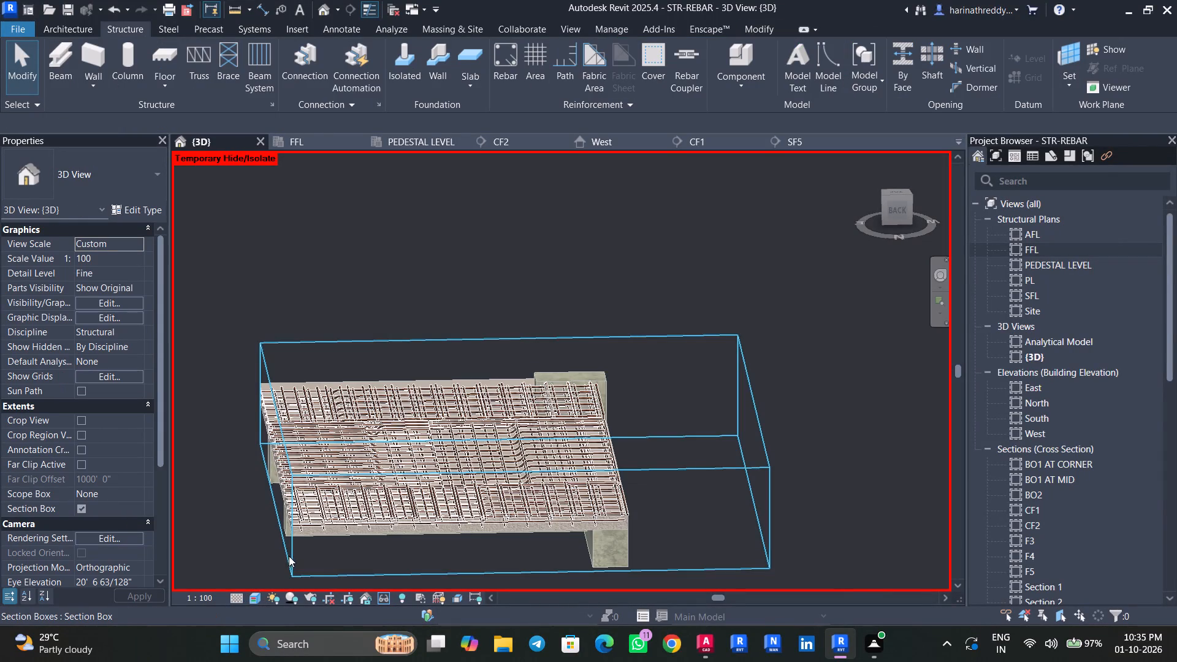
pyautogui.click(289, 556)
pyautogui.keyDown('shift'); pyautogui.moveTo(376, 446); pyautogui.dragTo(378, 495, button='middle'); pyautogui.keyUp('shift')
pyautogui.scroll(9, 374, 405)
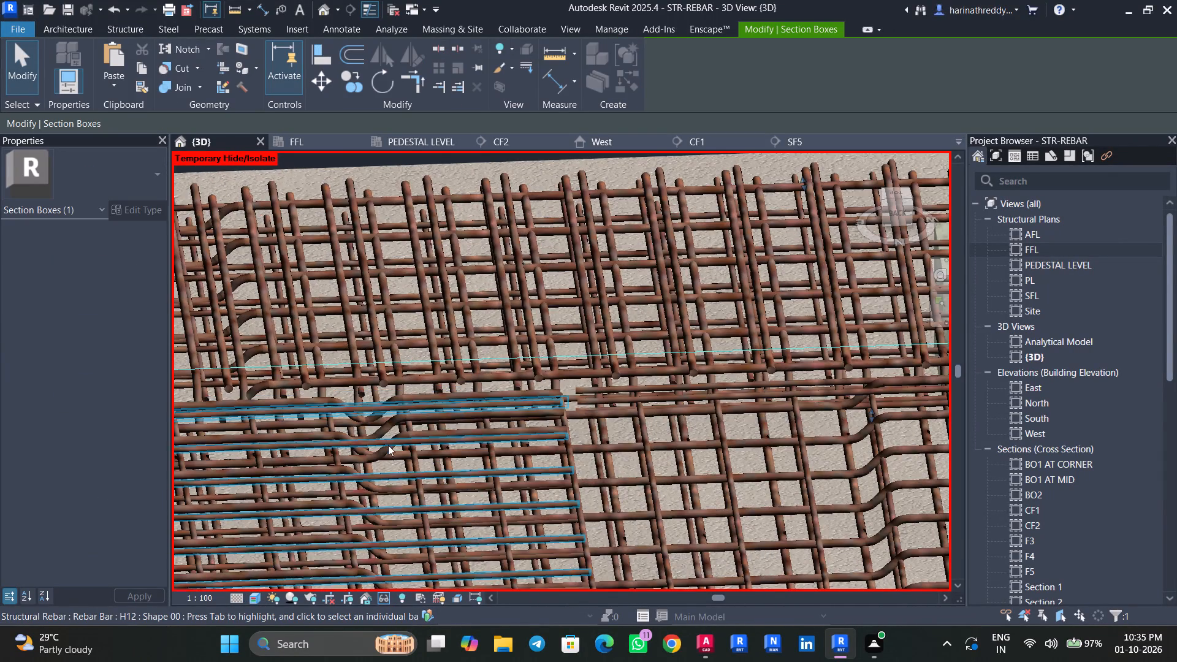
pyautogui.click(379, 441)
pyautogui.scroll(-7, 379, 441)
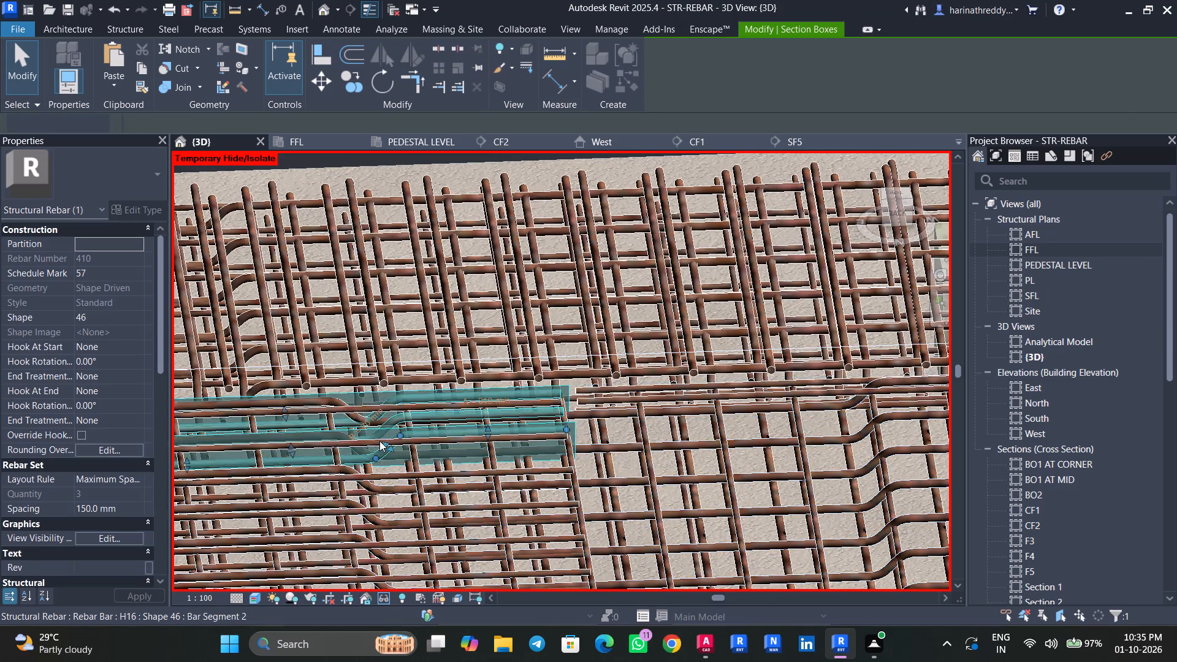
pyautogui.scroll(-1, 379, 441)
pyautogui.keyDown('shift'); pyautogui.moveTo(695, 469); pyautogui.dragTo(818, 454, button='middle'); pyautogui.keyUp('shift')
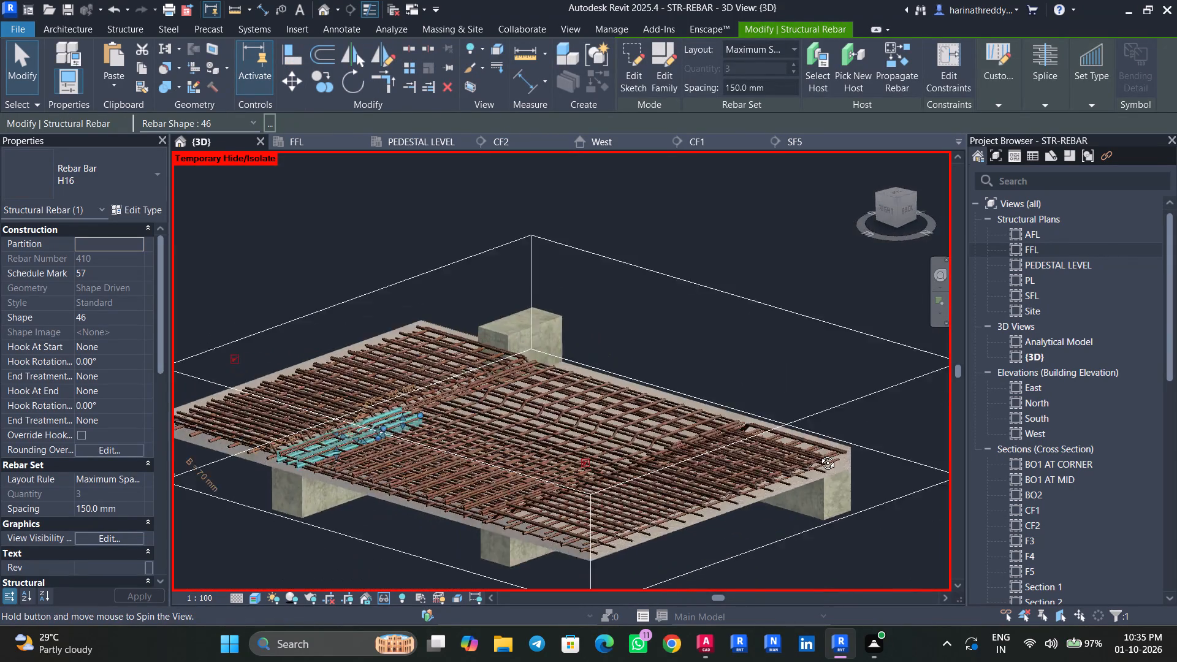
pyautogui.keyDown('shift'); pyautogui.moveTo(818, 454); pyautogui.dragTo(900, 575, button='middle'); pyautogui.keyUp('shift')
pyautogui.scroll(-1, 524, 420)
pyautogui.scroll(3, 524, 420)
pyautogui.keyDown('shift'); pyautogui.moveTo(519, 432); pyautogui.dragTo(353, 281, button='middle'); pyautogui.keyUp('shift')
pyautogui.scroll(3, 368, 462)
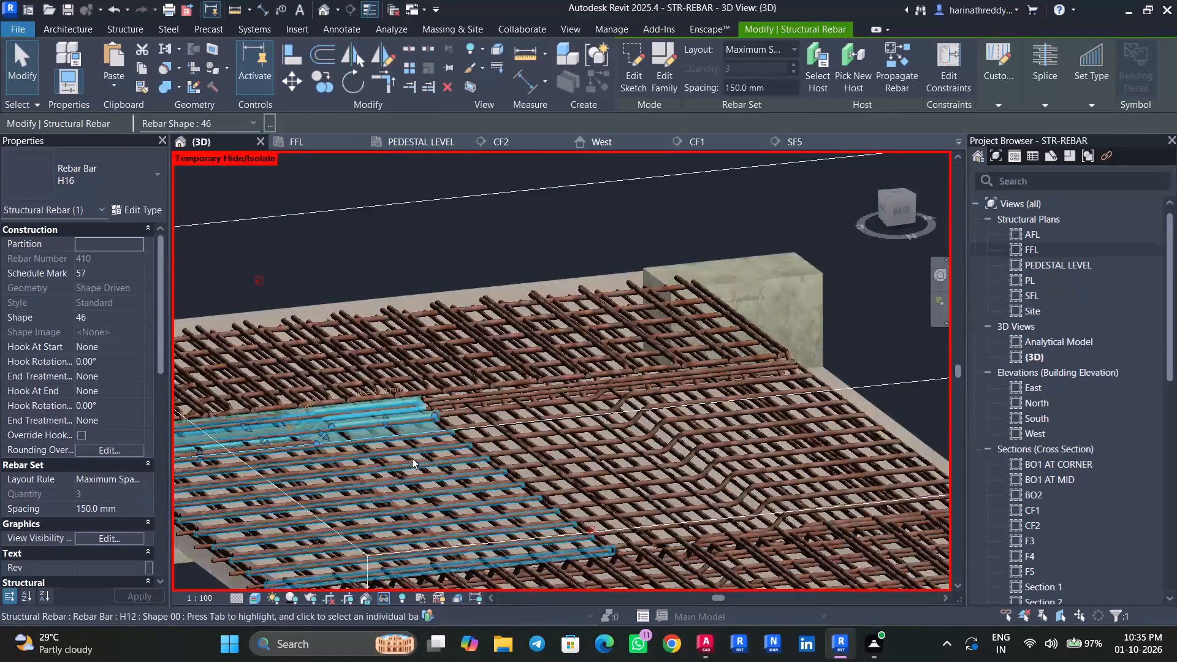
pyautogui.keyDown('shift'); pyautogui.moveTo(412, 458); pyautogui.dragTo(293, 447, button='middle'); pyautogui.keyUp('shift')
pyautogui.moveTo(297, 477); pyautogui.dragTo(454, 477, button='middle')
pyautogui.scroll(3, 454, 479)
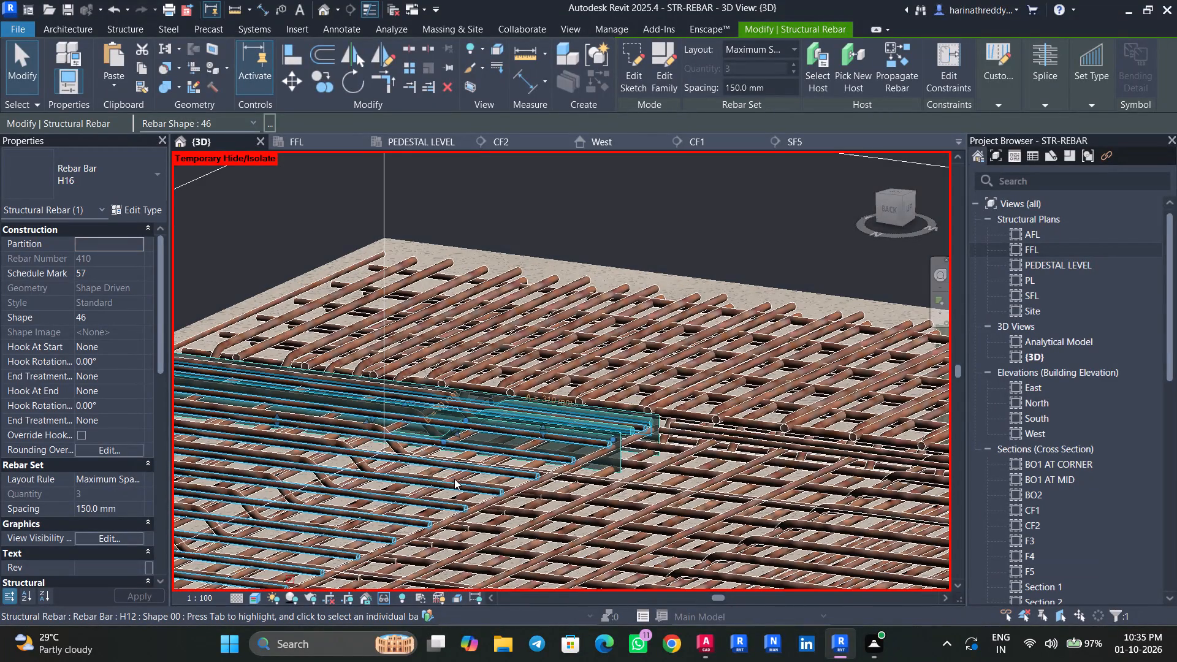
pyautogui.scroll(-3, 446, 476)
pyautogui.moveTo(446, 476); pyautogui.dragTo(549, 475, button='middle')
pyautogui.scroll(-3, 234, 384)
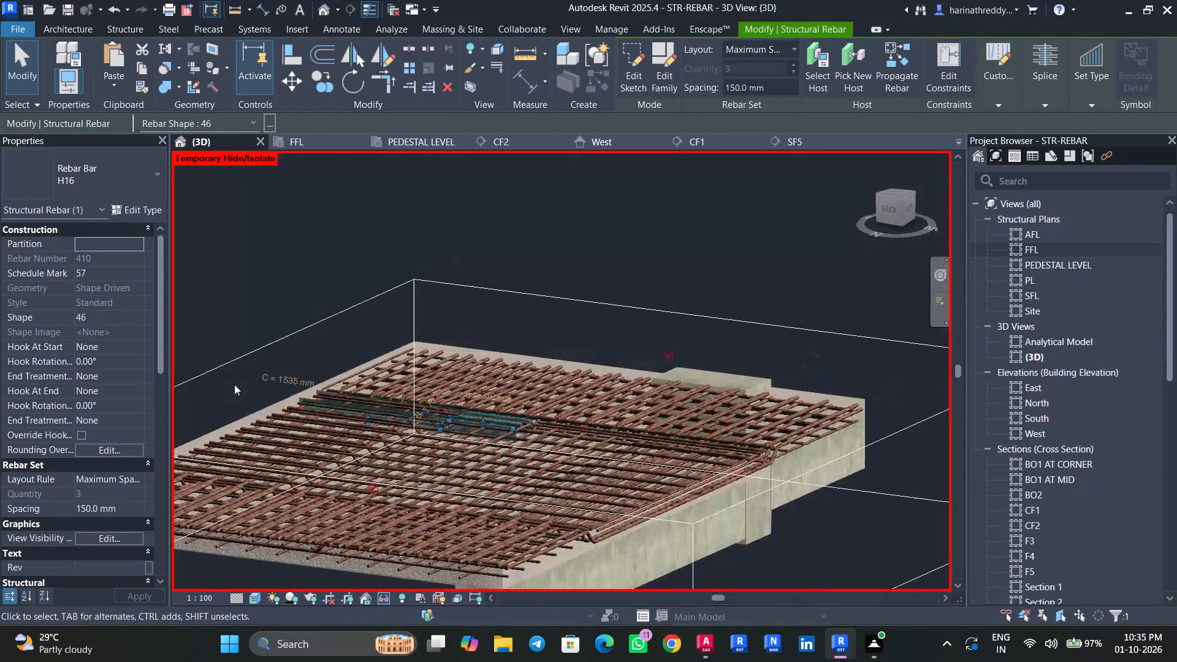
pyautogui.scroll(-6, 234, 384)
pyautogui.keyDown('shift'); pyautogui.moveTo(239, 391); pyautogui.dragTo(349, 523, button='middle'); pyautogui.keyUp('shift')
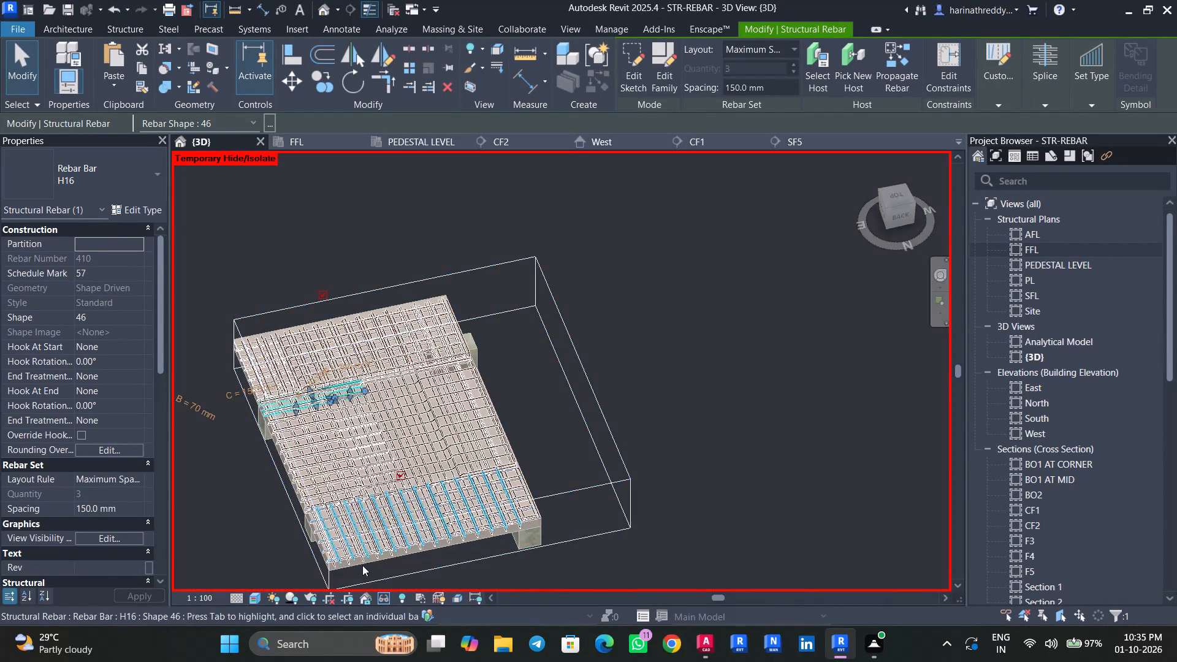
# Extend the 3D section box eastward in two stretches to expose more of the reinforced floor slab.
pyautogui.press('Escape')
pyautogui.click(362, 581)
pyautogui.moveTo(276, 458); pyautogui.dragTo(164, 510)
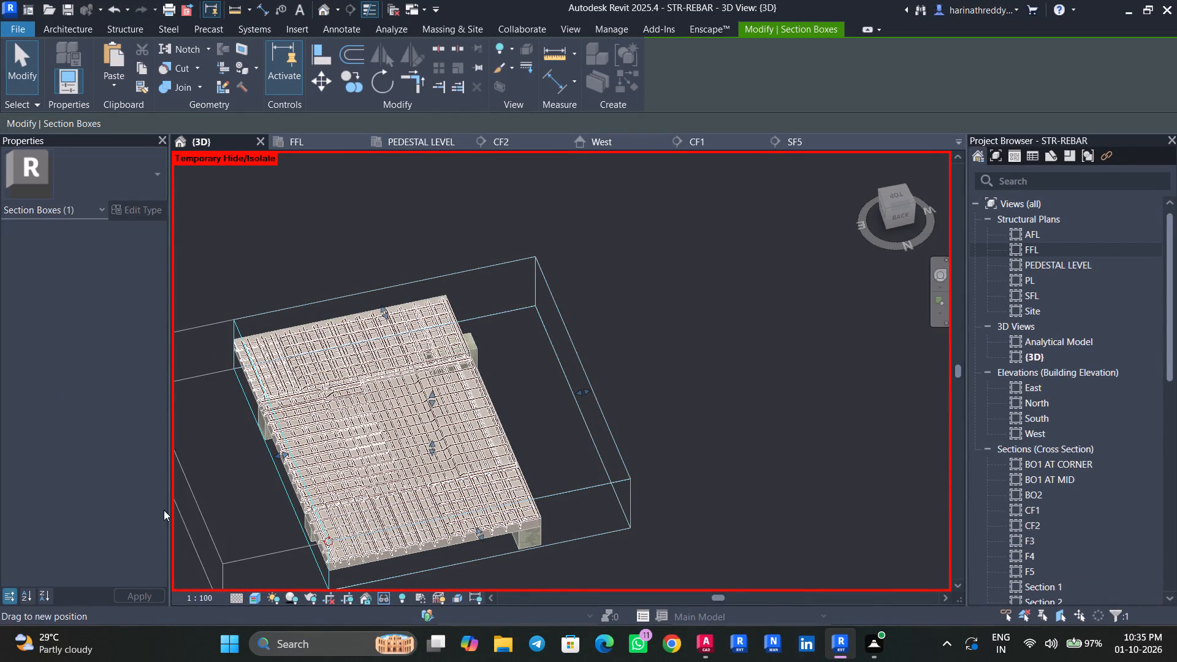
pyautogui.moveTo(164, 510); pyautogui.dragTo(159, 512)
pyautogui.click(201, 520)
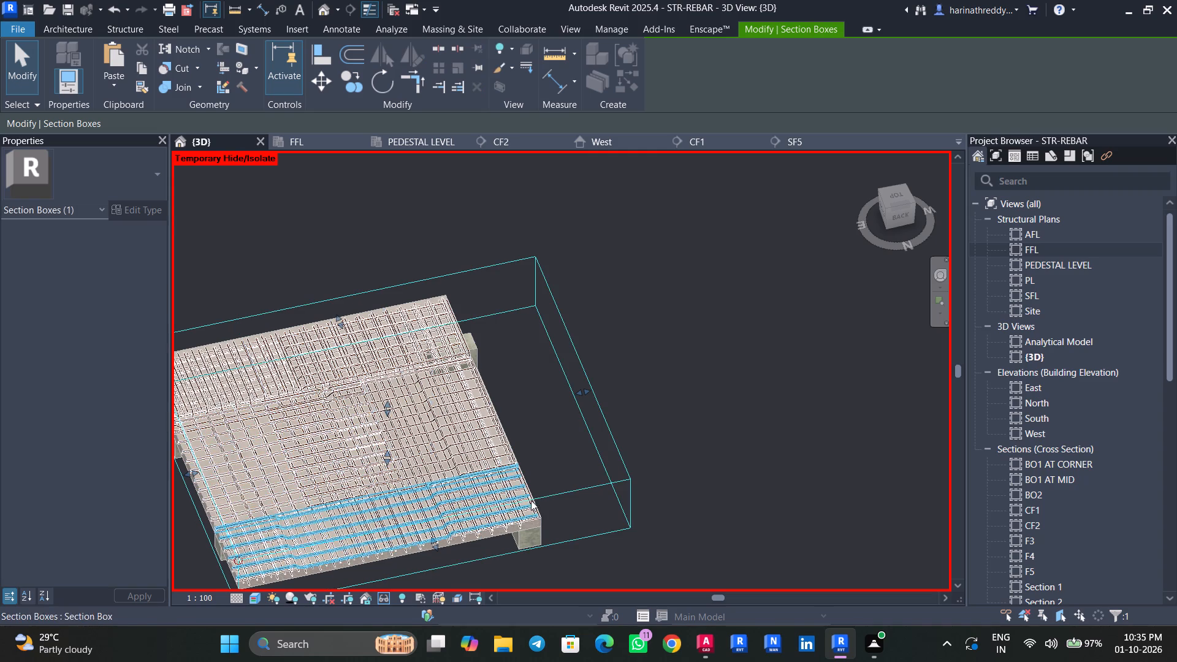
pyautogui.moveTo(612, 439); pyautogui.dragTo(812, 368, button='middle')
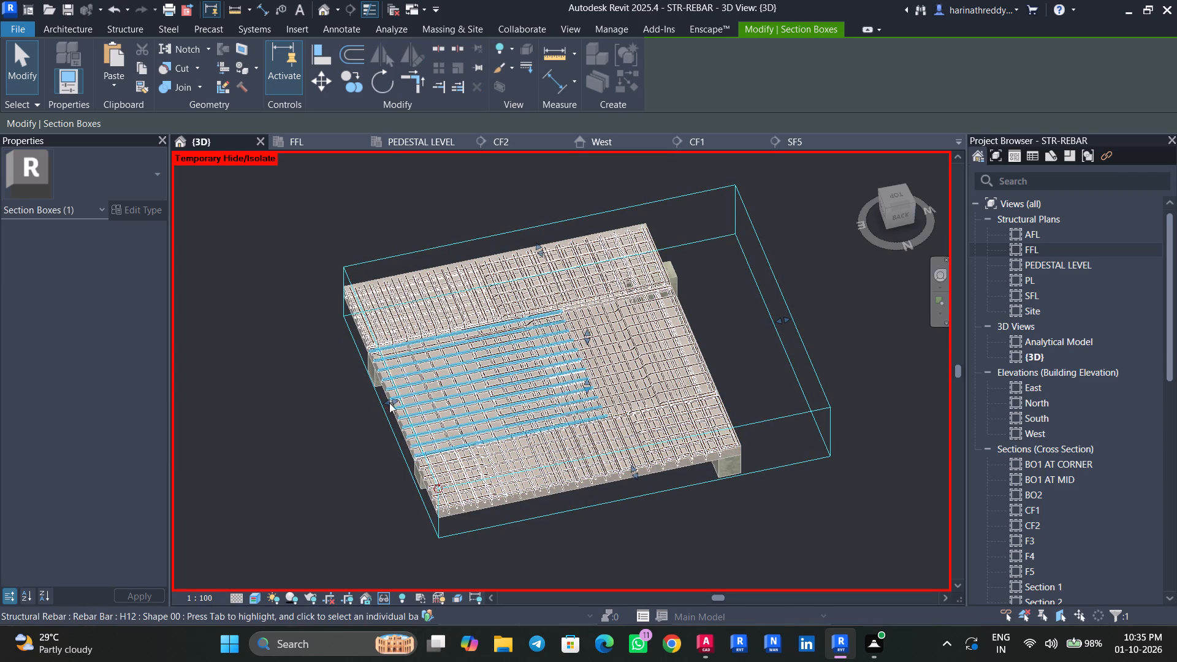
pyautogui.moveTo(389, 403); pyautogui.dragTo(248, 440)
pyautogui.press('Escape')
pyautogui.press('Escape')
# Stretch the three-bar H16 cranked set northward across the middle bay to 12 bars at 150 mm maximum spacing.
pyautogui.scroll(3, 426, 382)
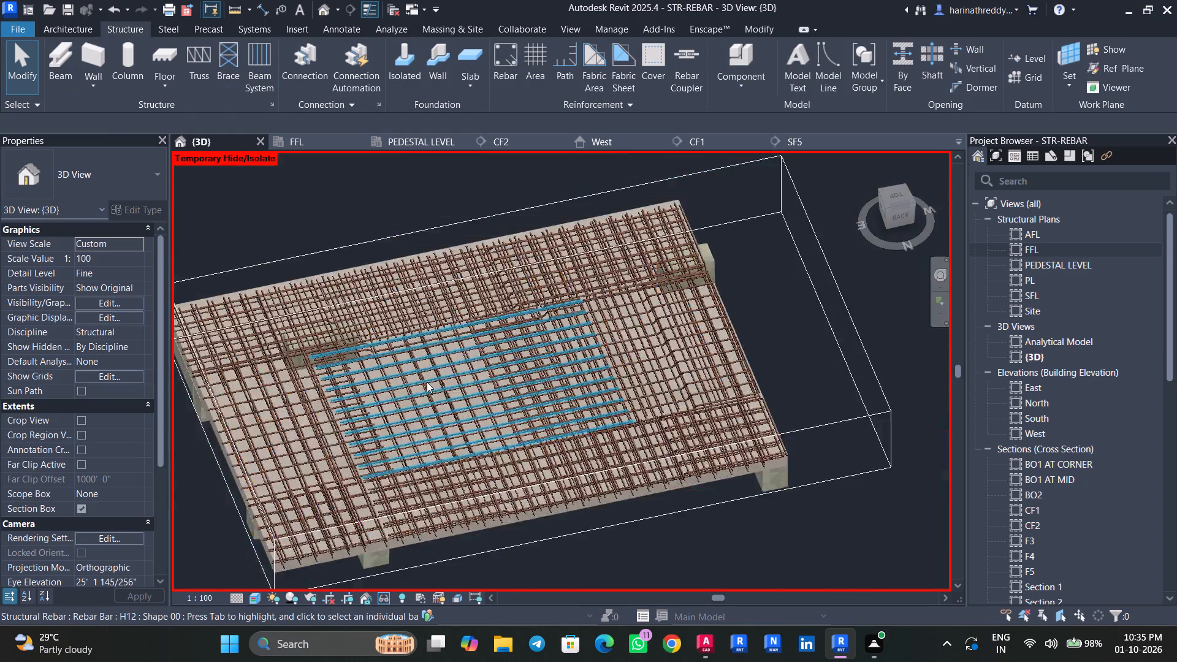
pyautogui.scroll(3, 427, 382)
pyautogui.moveTo(478, 398); pyautogui.dragTo(242, 469, button='middle')
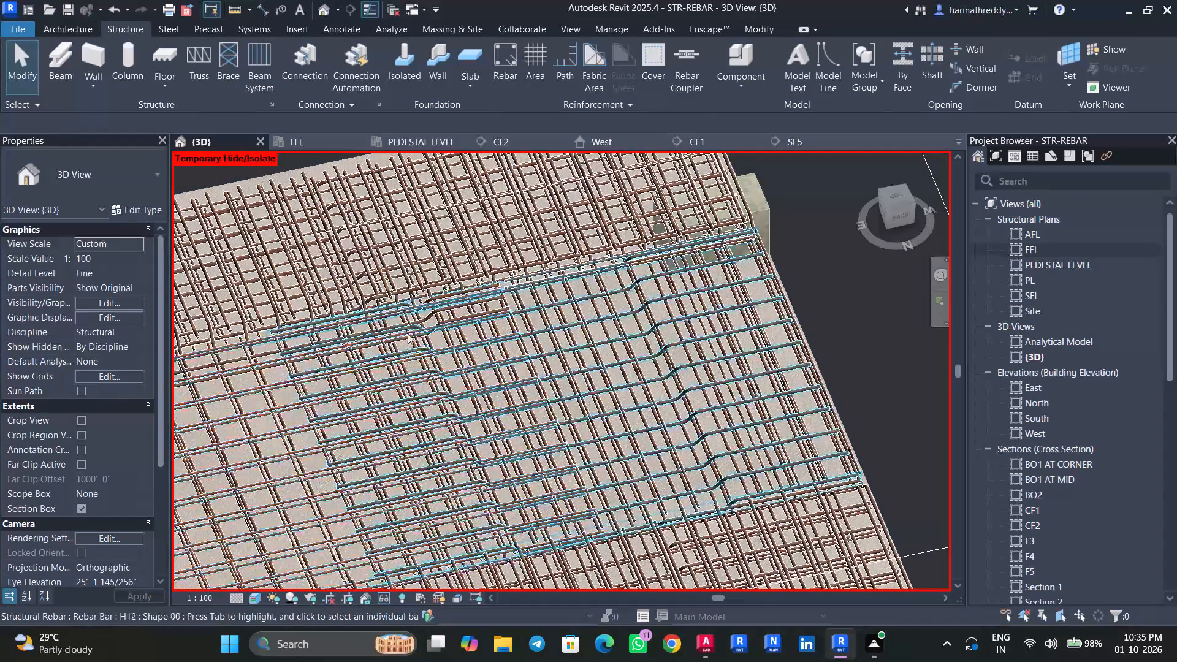
pyautogui.scroll(4, 416, 314)
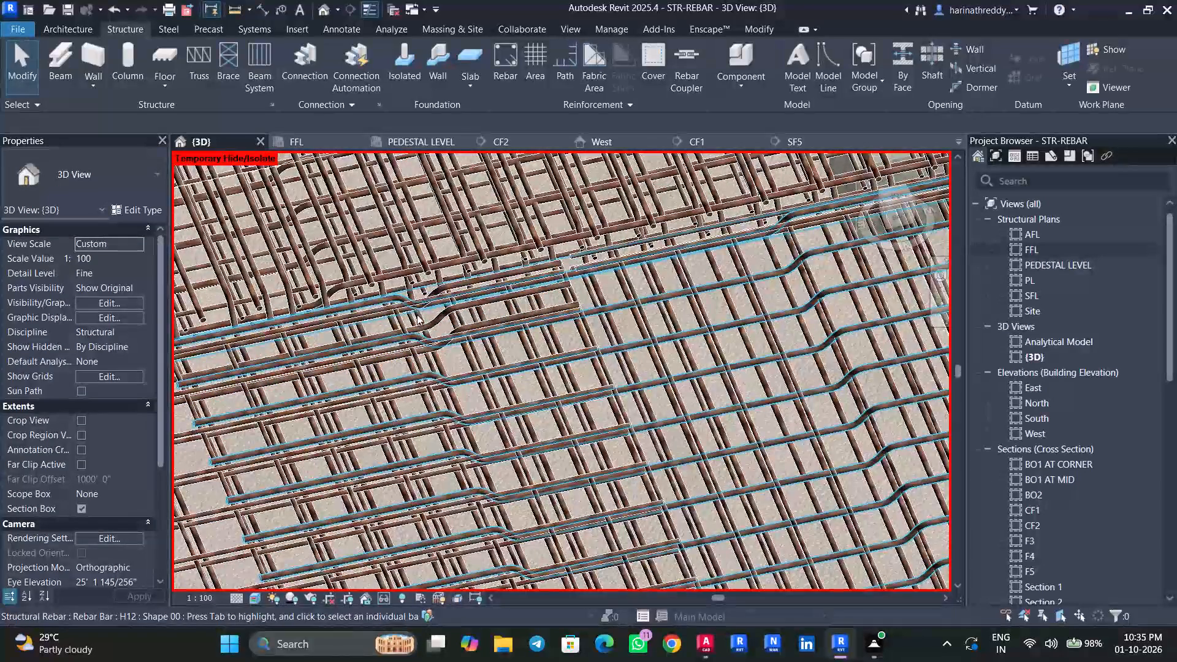
pyautogui.click(417, 314)
pyautogui.scroll(-12, 417, 314)
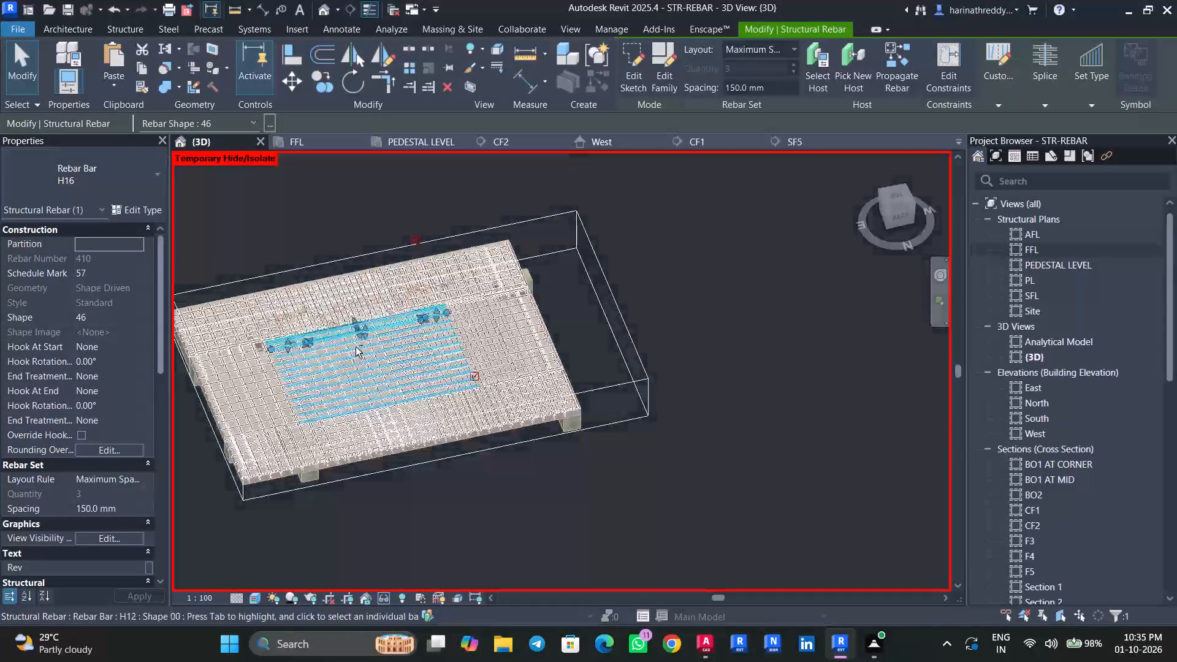
pyautogui.keyDown('shift'); pyautogui.moveTo(354, 351); pyautogui.dragTo(310, 562, button='middle'); pyautogui.keyUp('shift')
pyautogui.scroll(4, 354, 351)
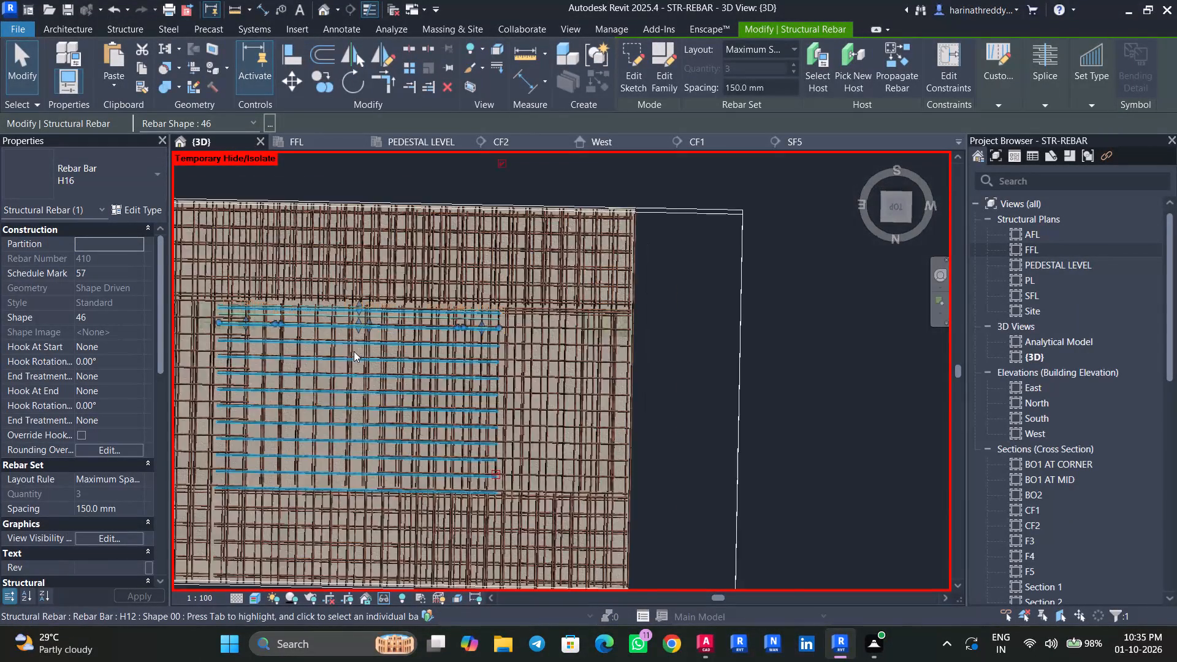
pyautogui.moveTo(355, 376); pyautogui.dragTo(445, 377, button='middle')
pyautogui.moveTo(447, 327); pyautogui.dragTo(416, 462)
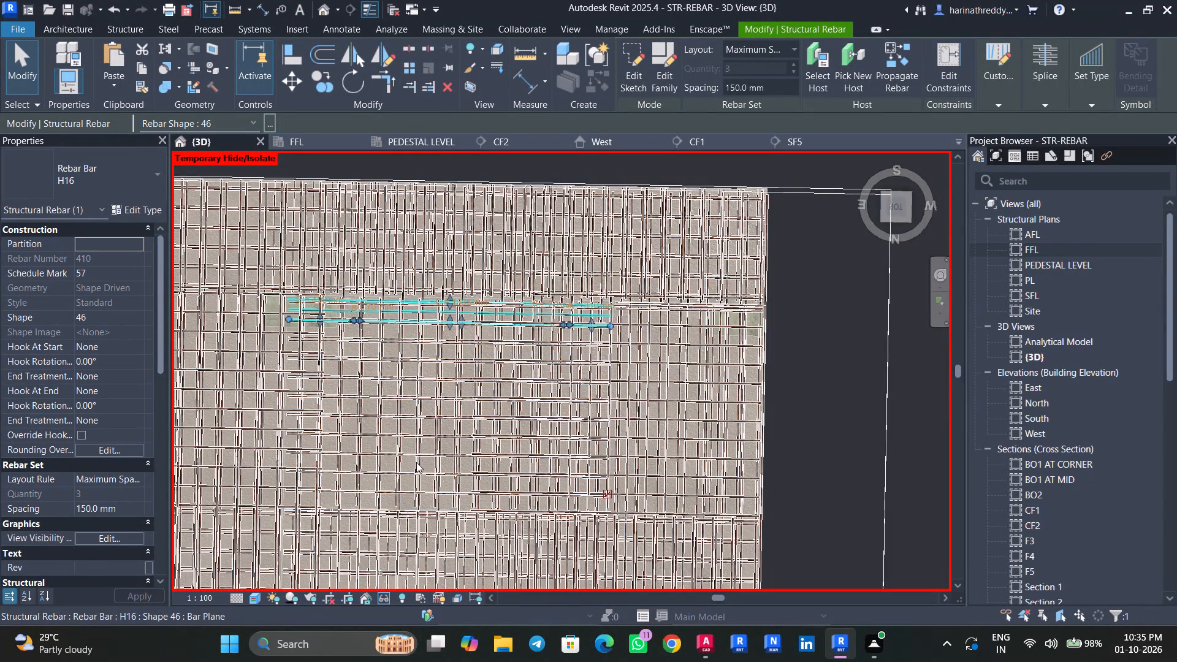
pyautogui.moveTo(416, 462); pyautogui.dragTo(417, 485)
pyautogui.moveTo(444, 496); pyautogui.dragTo(444, 499)
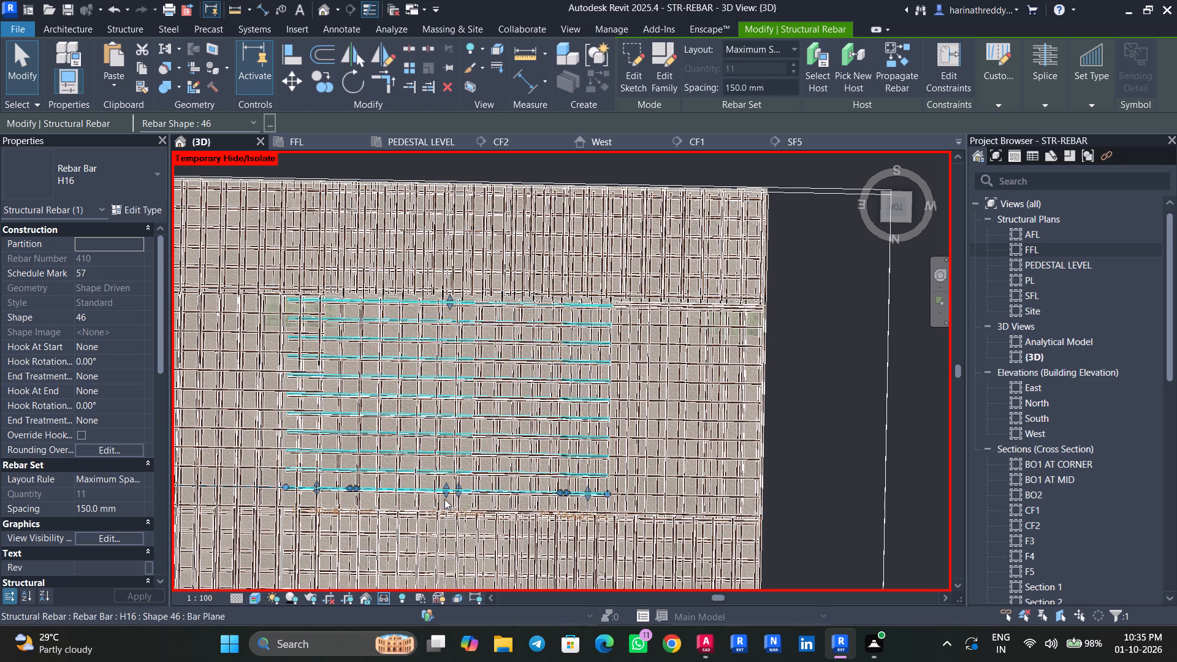
pyautogui.moveTo(444, 499); pyautogui.dragTo(445, 516)
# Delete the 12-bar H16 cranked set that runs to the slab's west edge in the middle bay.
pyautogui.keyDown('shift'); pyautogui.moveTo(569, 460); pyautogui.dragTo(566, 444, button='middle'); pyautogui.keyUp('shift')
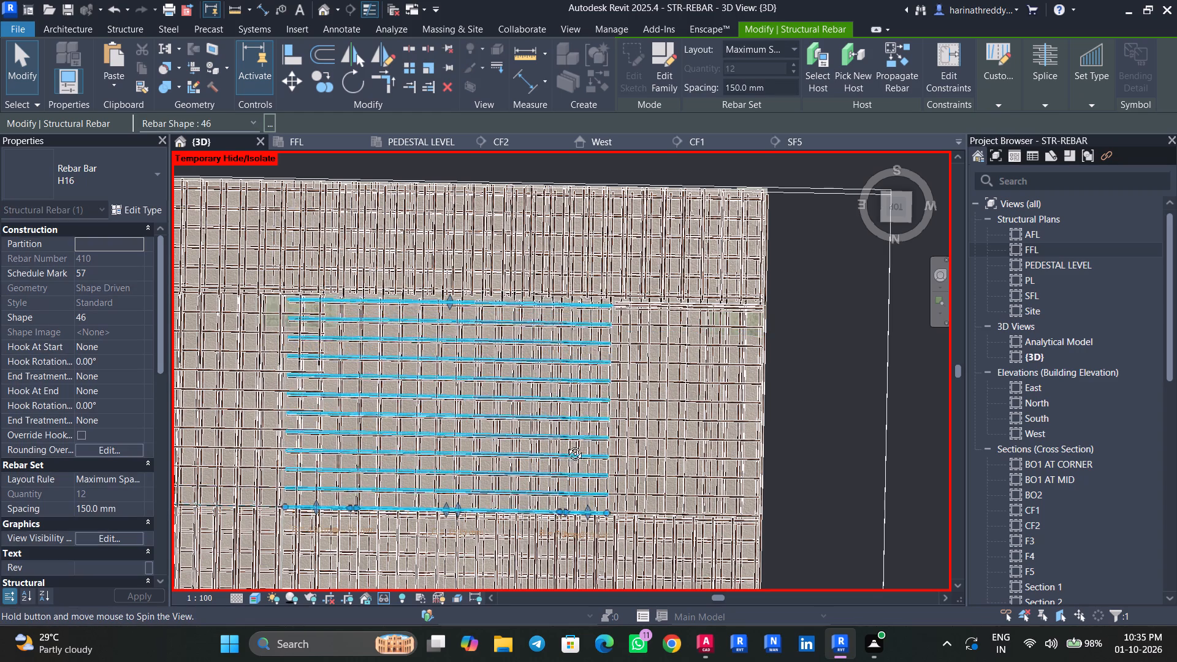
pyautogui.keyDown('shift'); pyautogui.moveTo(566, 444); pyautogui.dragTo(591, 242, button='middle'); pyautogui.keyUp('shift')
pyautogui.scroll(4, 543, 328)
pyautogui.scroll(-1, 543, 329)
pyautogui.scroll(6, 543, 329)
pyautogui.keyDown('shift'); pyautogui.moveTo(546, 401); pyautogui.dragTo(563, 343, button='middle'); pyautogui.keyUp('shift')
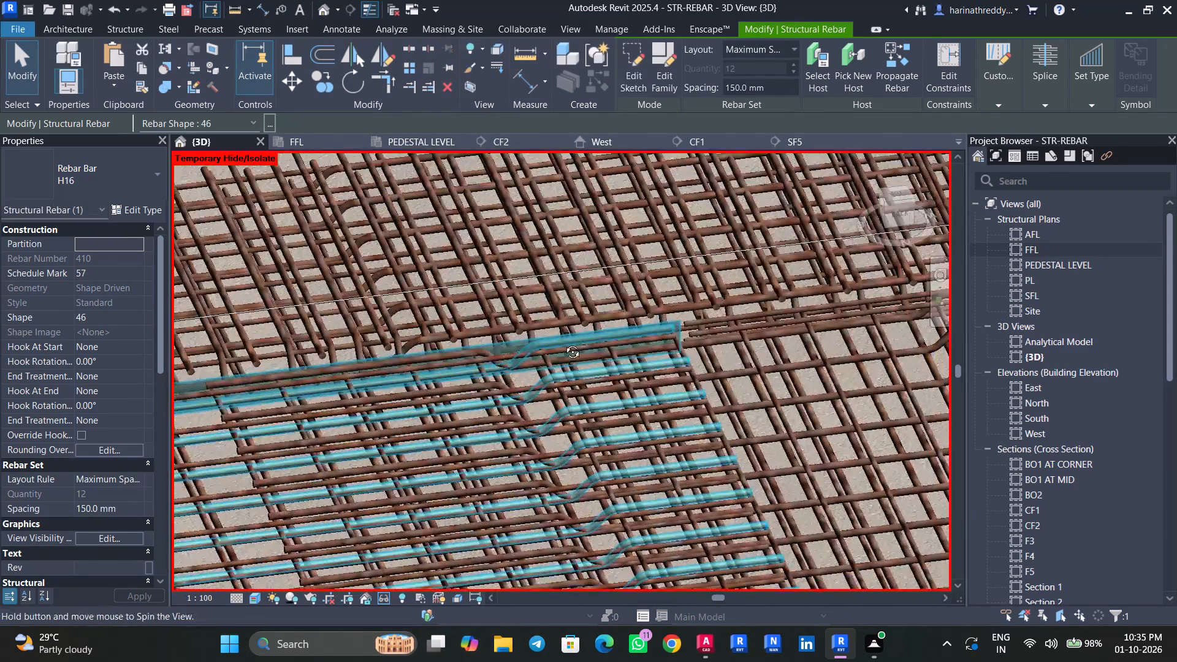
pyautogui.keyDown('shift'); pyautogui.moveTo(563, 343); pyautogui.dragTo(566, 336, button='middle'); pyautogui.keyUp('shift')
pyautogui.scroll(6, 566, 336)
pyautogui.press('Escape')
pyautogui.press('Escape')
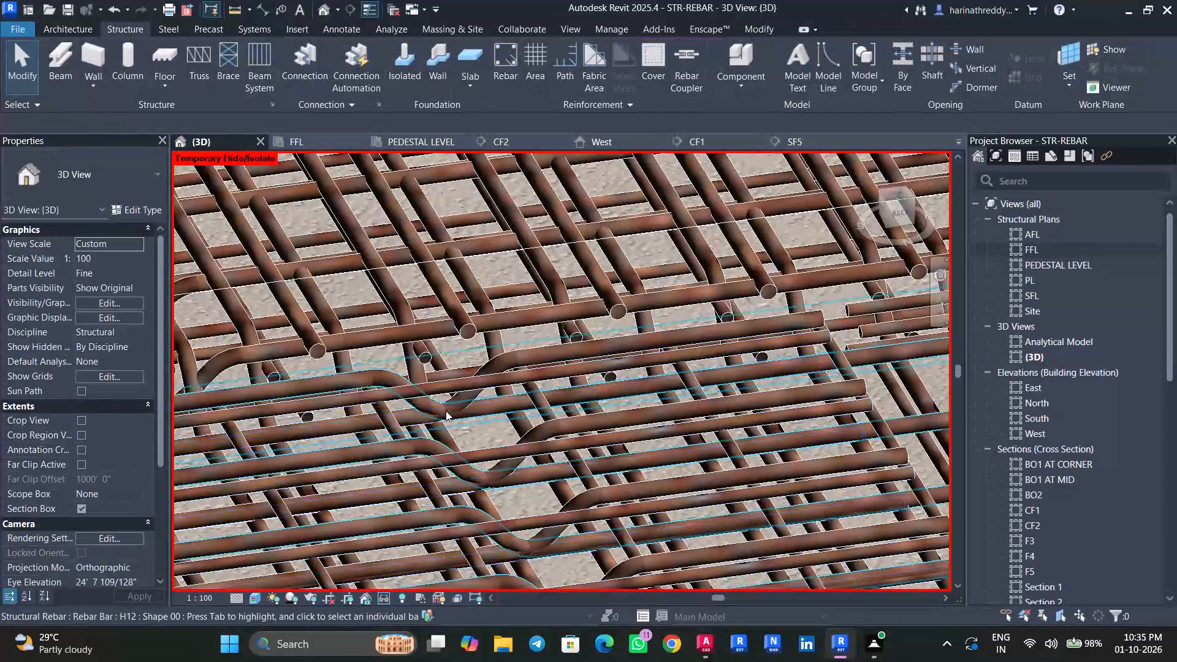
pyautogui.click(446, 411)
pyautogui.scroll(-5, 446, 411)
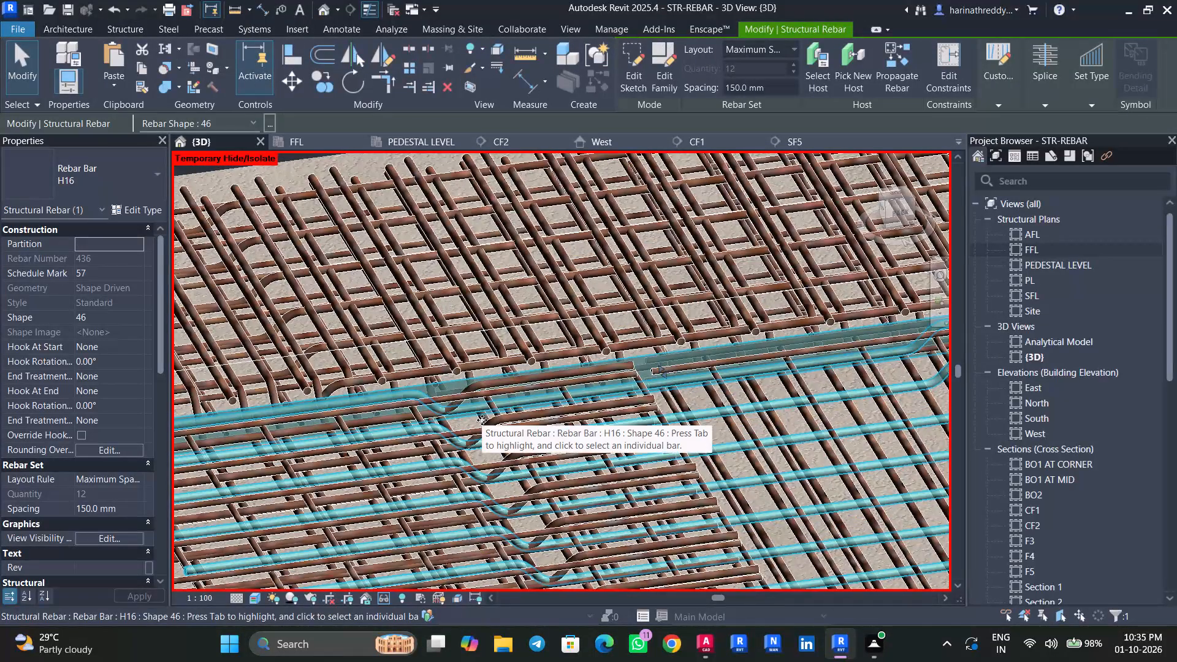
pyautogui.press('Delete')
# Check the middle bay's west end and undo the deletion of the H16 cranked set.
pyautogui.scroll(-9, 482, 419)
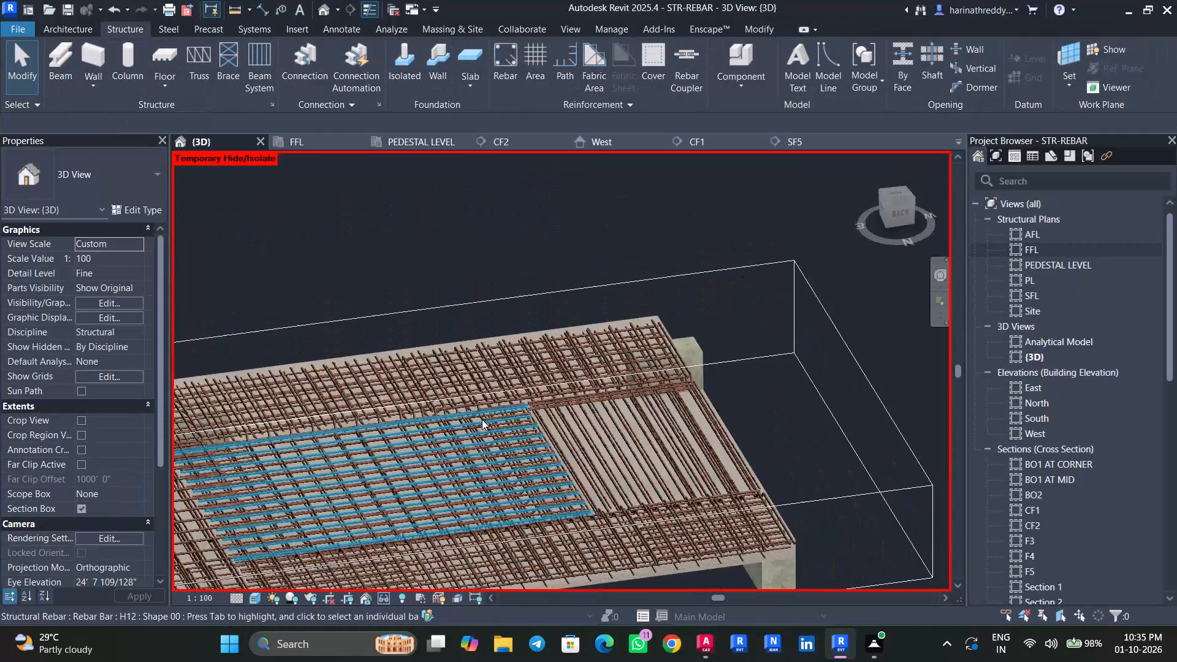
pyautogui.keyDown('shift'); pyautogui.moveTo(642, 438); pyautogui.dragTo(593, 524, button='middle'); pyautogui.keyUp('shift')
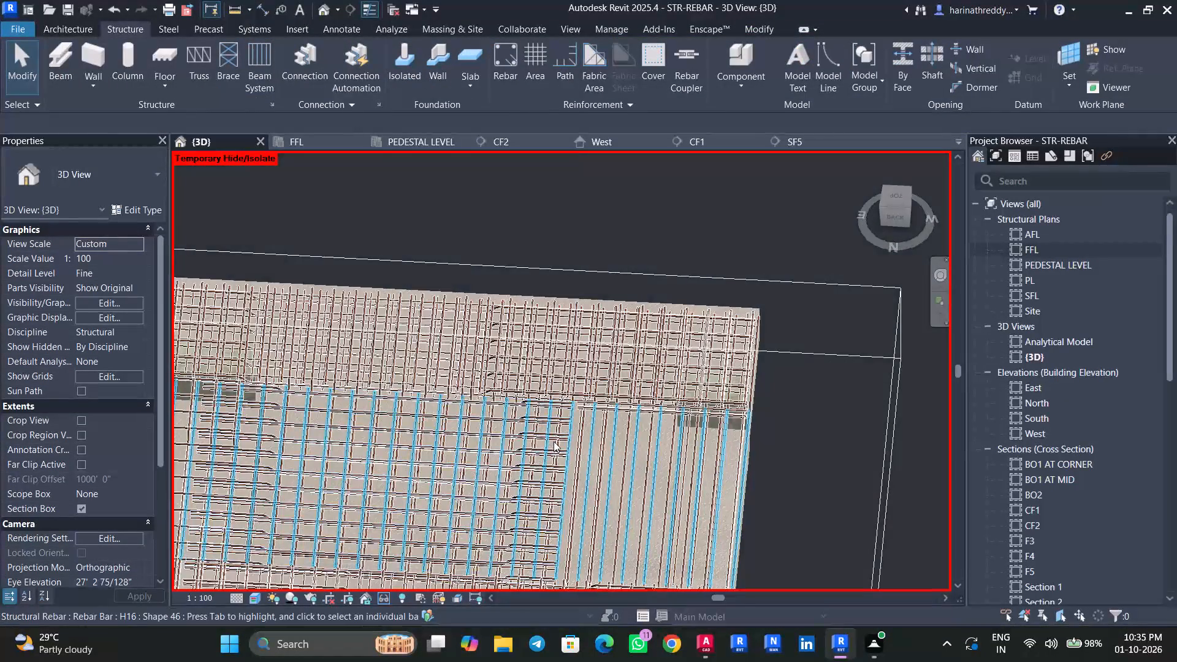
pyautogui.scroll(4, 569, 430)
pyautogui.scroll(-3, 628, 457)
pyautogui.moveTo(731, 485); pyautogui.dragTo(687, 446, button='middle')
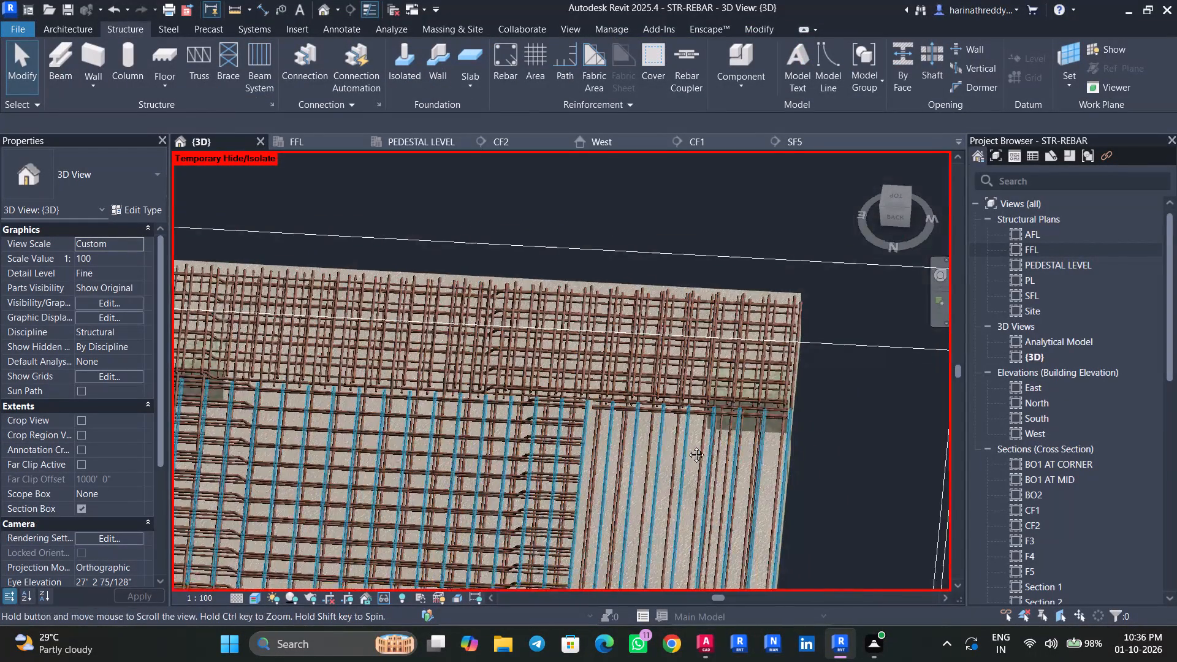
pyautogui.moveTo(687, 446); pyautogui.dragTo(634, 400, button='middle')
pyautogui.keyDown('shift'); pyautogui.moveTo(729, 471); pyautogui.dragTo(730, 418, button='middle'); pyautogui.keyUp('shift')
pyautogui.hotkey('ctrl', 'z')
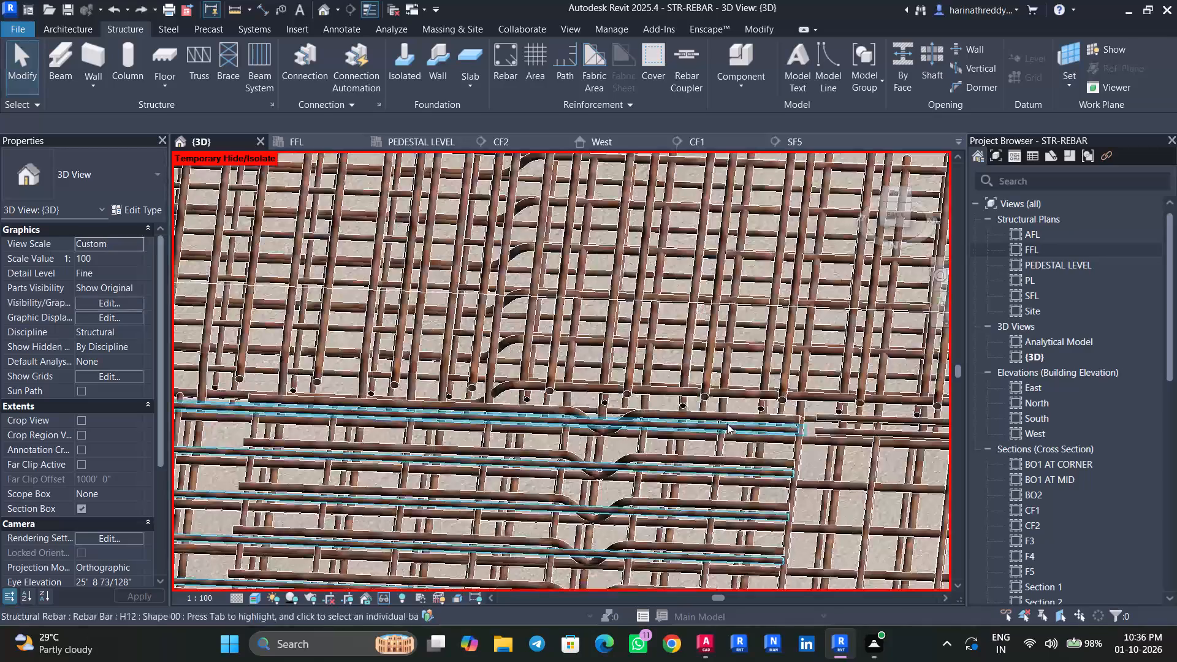
# Examine how the straight H12 set sits among the H16 cranked bars in the middle bay from several angles.
pyautogui.scroll(-4, 623, 458)
pyautogui.keyDown('shift'); pyautogui.moveTo(760, 503); pyautogui.dragTo(775, 398, button='middle'); pyautogui.keyUp('shift')
pyautogui.moveTo(766, 537); pyautogui.dragTo(646, 477, button='middle')
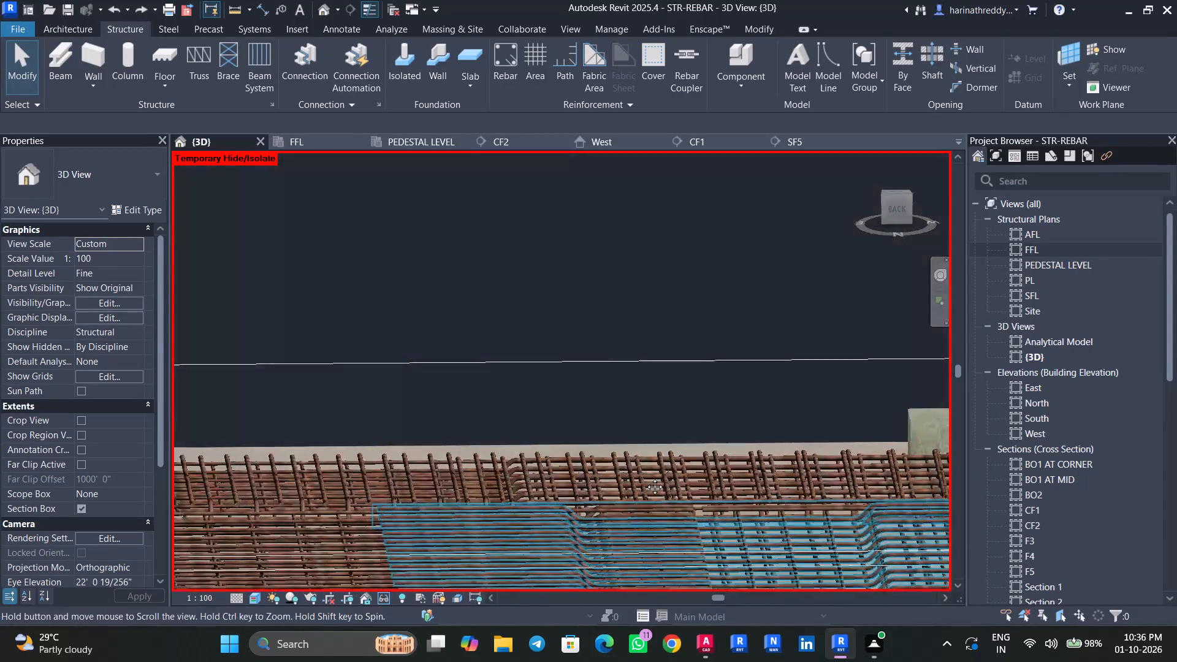
pyautogui.moveTo(646, 477); pyautogui.dragTo(517, 400, button='middle')
pyautogui.keyDown('shift'); pyautogui.moveTo(579, 452); pyautogui.dragTo(475, 468, button='middle'); pyautogui.keyUp('shift')
pyautogui.scroll(4, 398, 490)
pyautogui.moveTo(397, 490); pyautogui.dragTo(584, 492, button='middle')
pyautogui.click(496, 477)
pyautogui.scroll(-3, 496, 477)
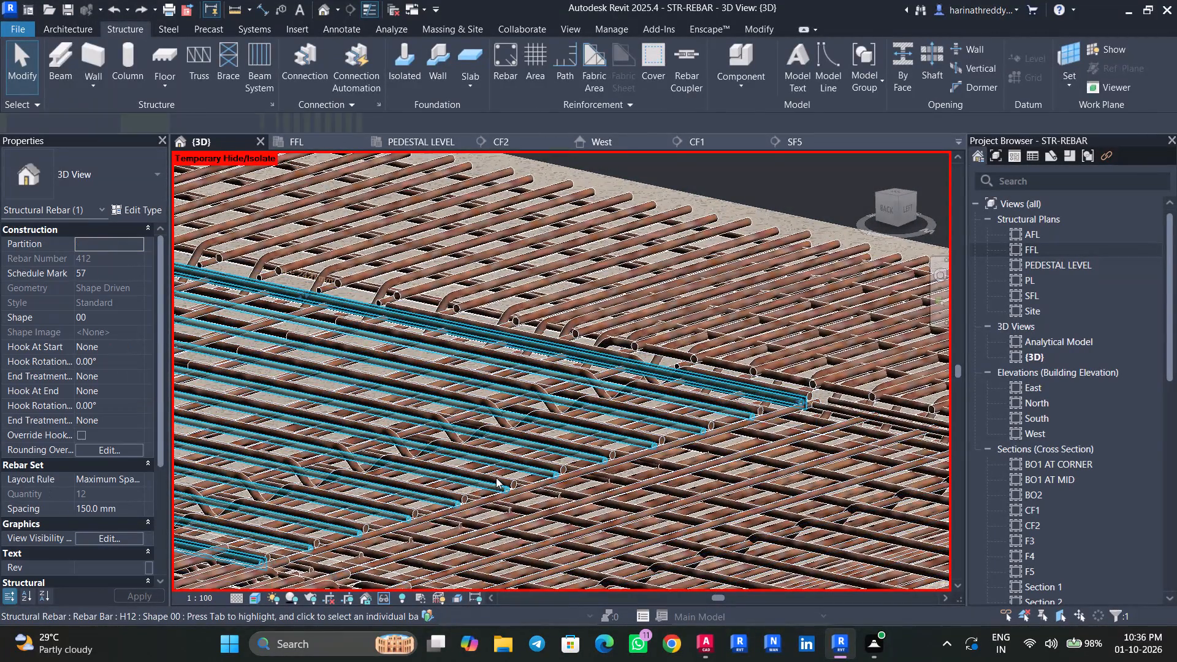
pyautogui.scroll(-5, 496, 477)
pyautogui.keyDown('shift'); pyautogui.moveTo(513, 497); pyautogui.dragTo(600, 623, button='middle'); pyautogui.keyUp('shift')
pyautogui.keyDown('shift'); pyautogui.moveTo(594, 465); pyautogui.dragTo(612, 548, button='middle'); pyautogui.keyUp('shift')
pyautogui.scroll(-5, 602, 520)
pyautogui.press('Escape')
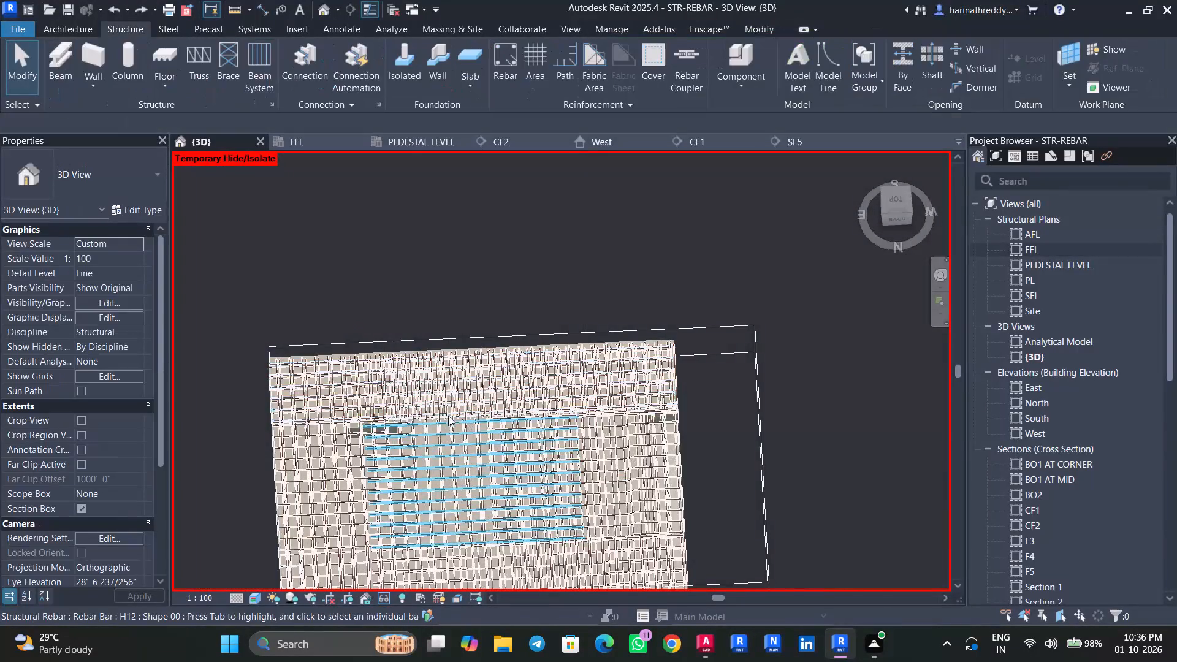
# Compare the straight H12 set with the west-edge H16 cranked set around their overlapping crank bends, selecting each set.
pyautogui.scroll(4, 441, 466)
pyautogui.keyDown('shift'); pyautogui.moveTo(441, 468); pyautogui.dragTo(429, 549, button='middle'); pyautogui.keyUp('shift')
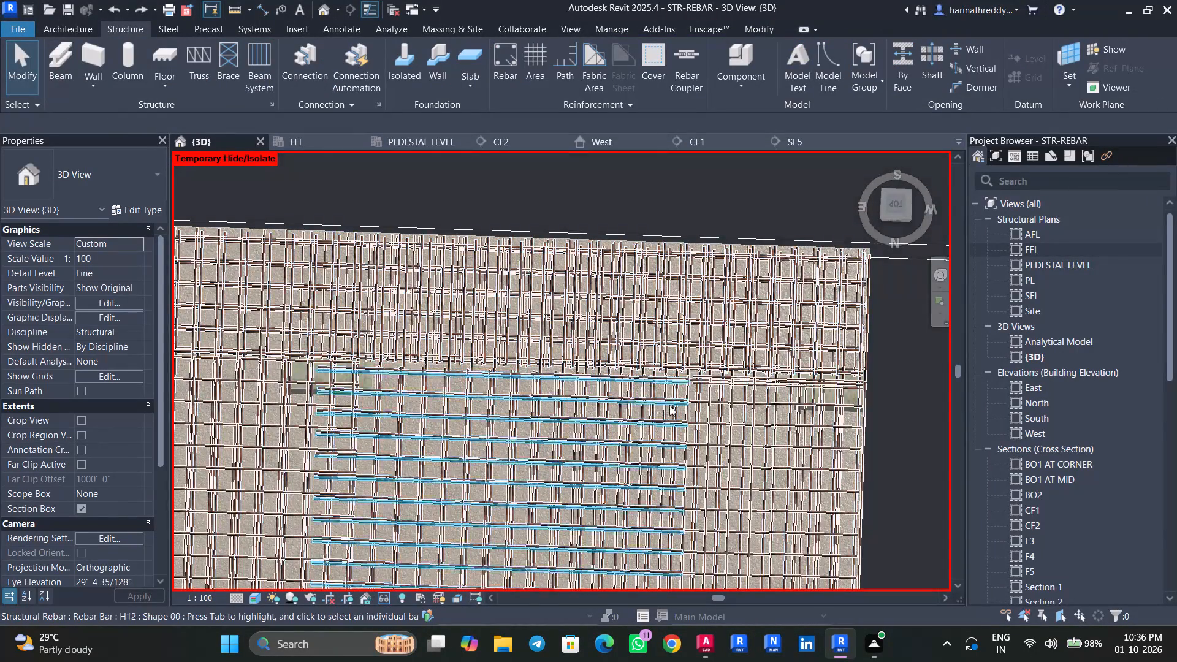
pyautogui.click(671, 405)
pyautogui.keyDown('shift'); pyautogui.moveTo(677, 412); pyautogui.dragTo(683, 251, button='middle'); pyautogui.keyUp('shift')
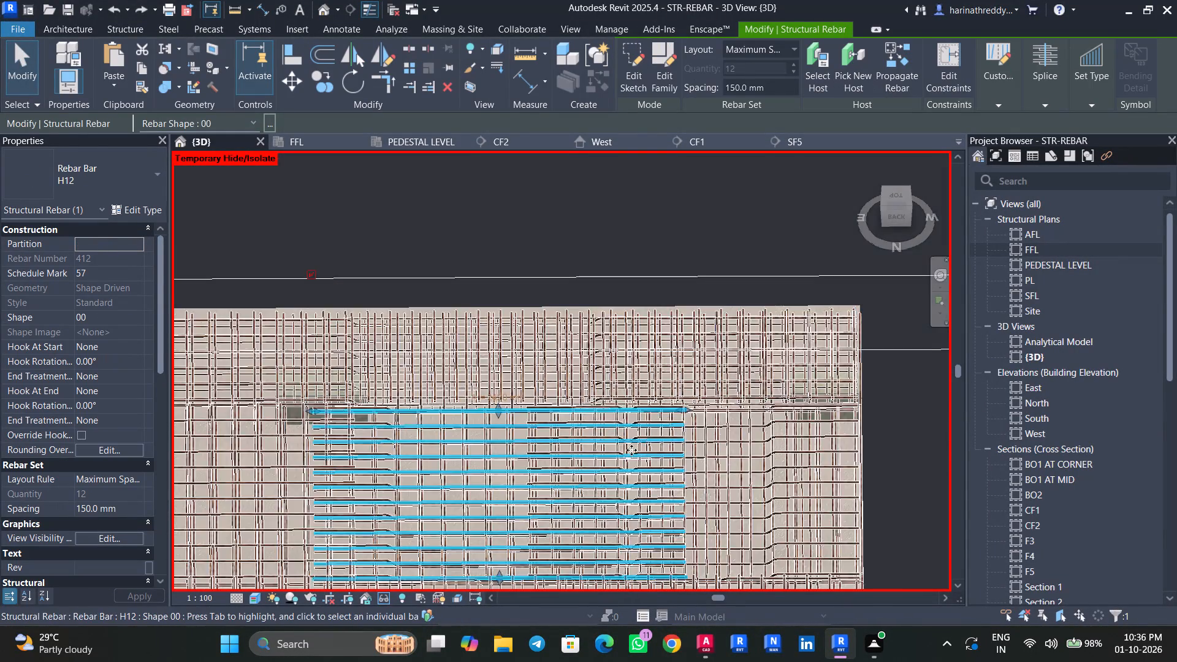
pyautogui.scroll(2, 631, 450)
pyautogui.keyDown('shift'); pyautogui.moveTo(633, 468); pyautogui.dragTo(658, 422, button='middle'); pyautogui.keyUp('shift')
pyautogui.keyDown('shift'); pyautogui.scroll(1, 635, 463); pyautogui.keyUp('shift')
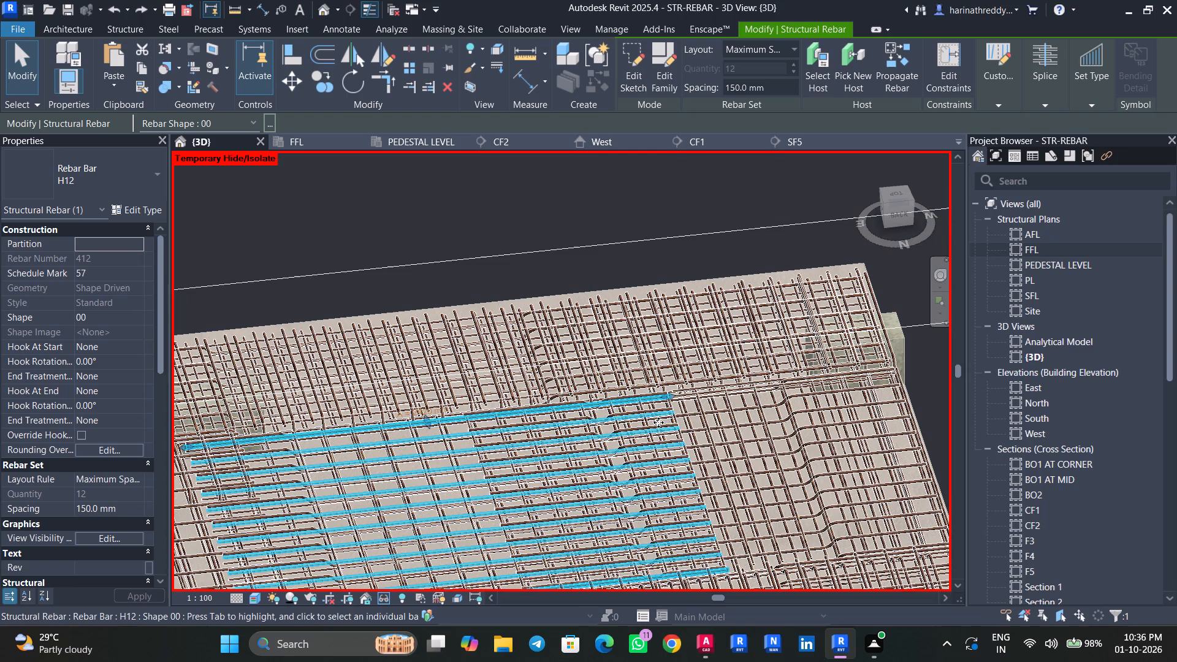
pyautogui.scroll(2, 634, 428)
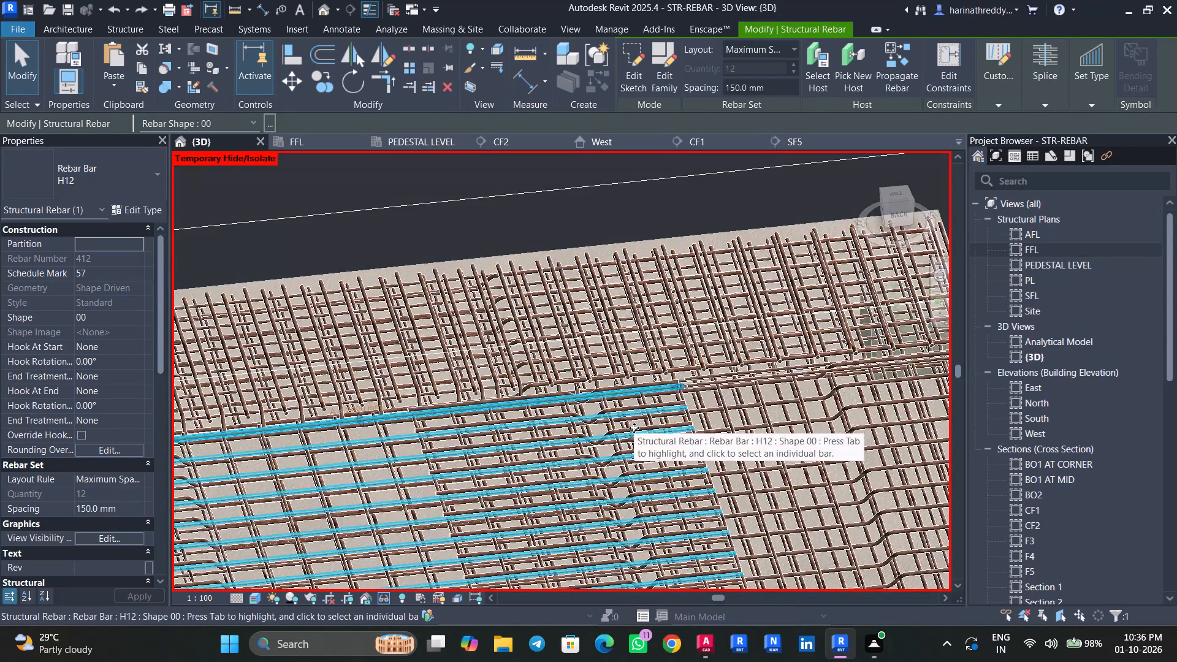
pyautogui.keyDown('shift'); pyautogui.moveTo(615, 470); pyautogui.dragTo(625, 424, button='middle'); pyautogui.keyUp('shift')
pyautogui.scroll(8, 590, 430)
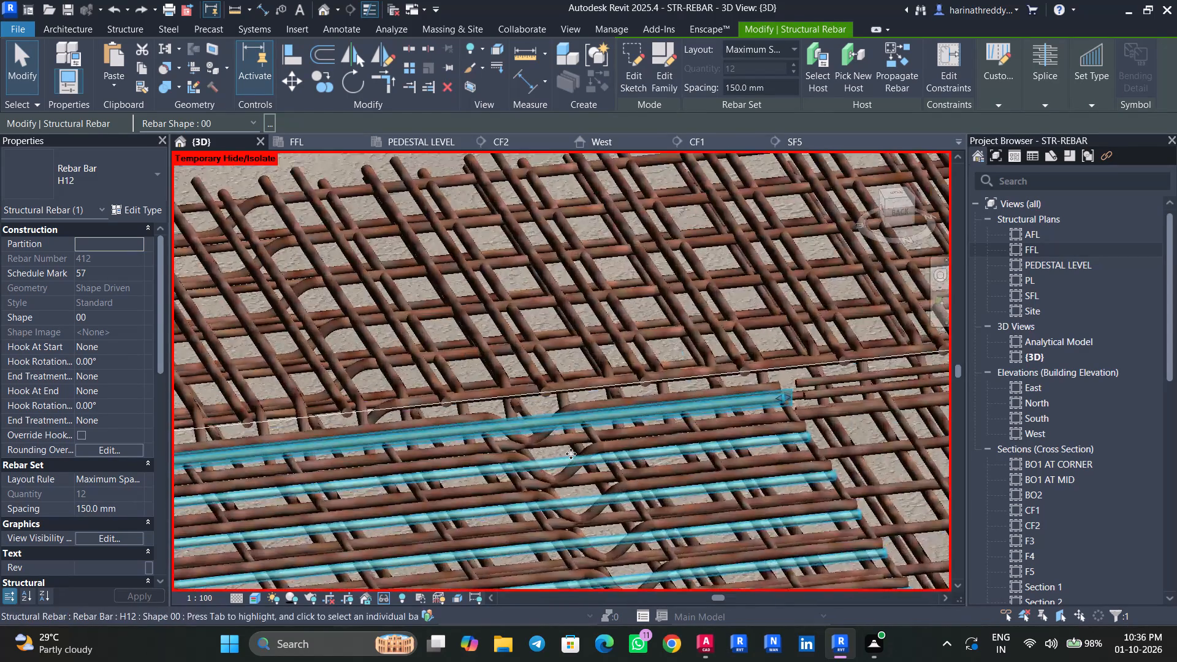
pyautogui.scroll(2, 571, 454)
pyautogui.press('Escape')
pyautogui.press('Escape')
pyautogui.click(553, 487)
pyautogui.scroll(-3, 553, 487)
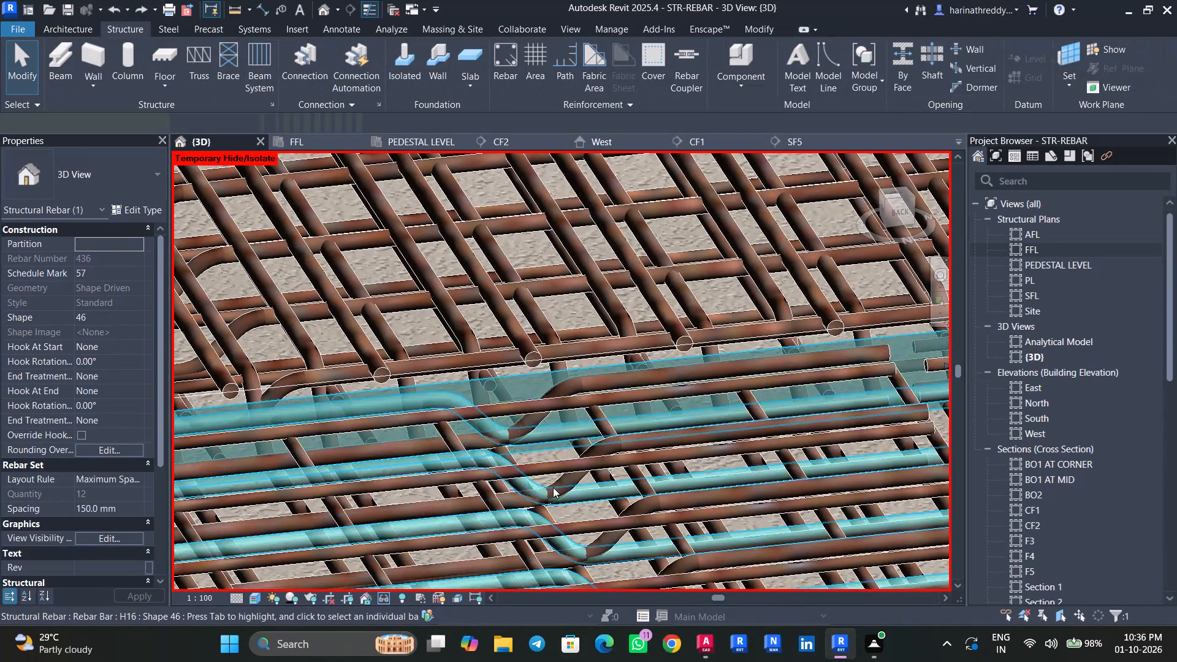
# Examine the overlap between the west-edge H16 cranked set and the neighbouring bars in the middle bay.
pyautogui.scroll(-12, 553, 487)
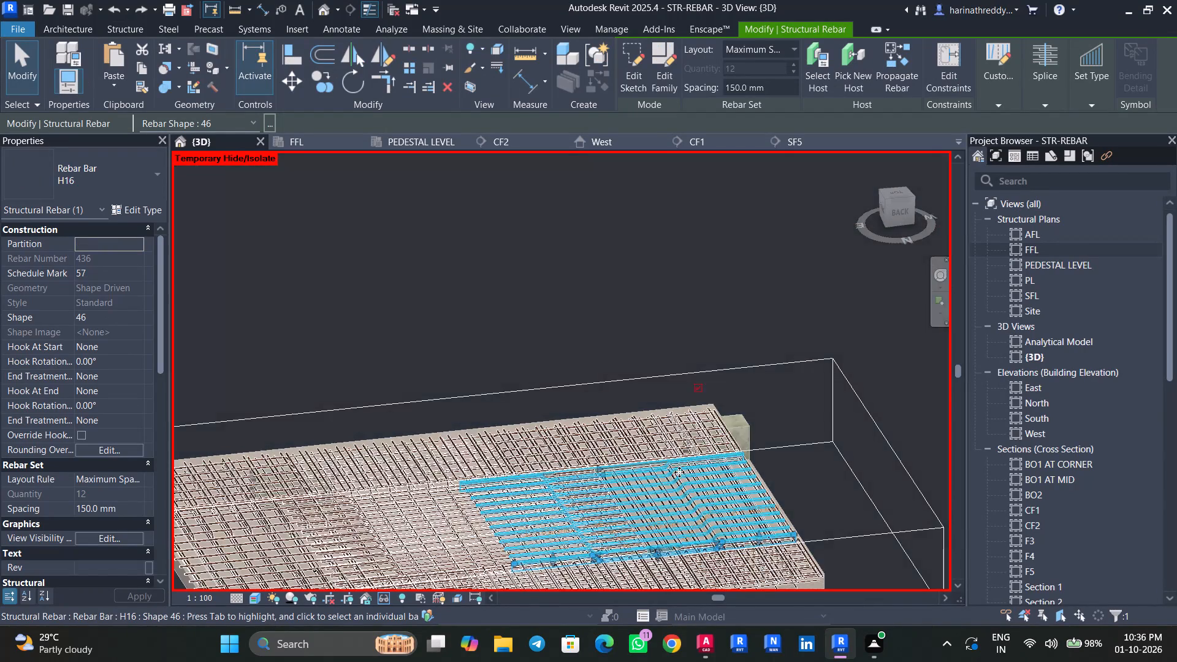
pyautogui.keyDown('shift'); pyautogui.moveTo(680, 481); pyautogui.dragTo(655, 603, button='middle'); pyautogui.keyUp('shift')
pyautogui.keyDown('shift'); pyautogui.moveTo(658, 489); pyautogui.dragTo(649, 563, button='middle'); pyautogui.keyUp('shift')
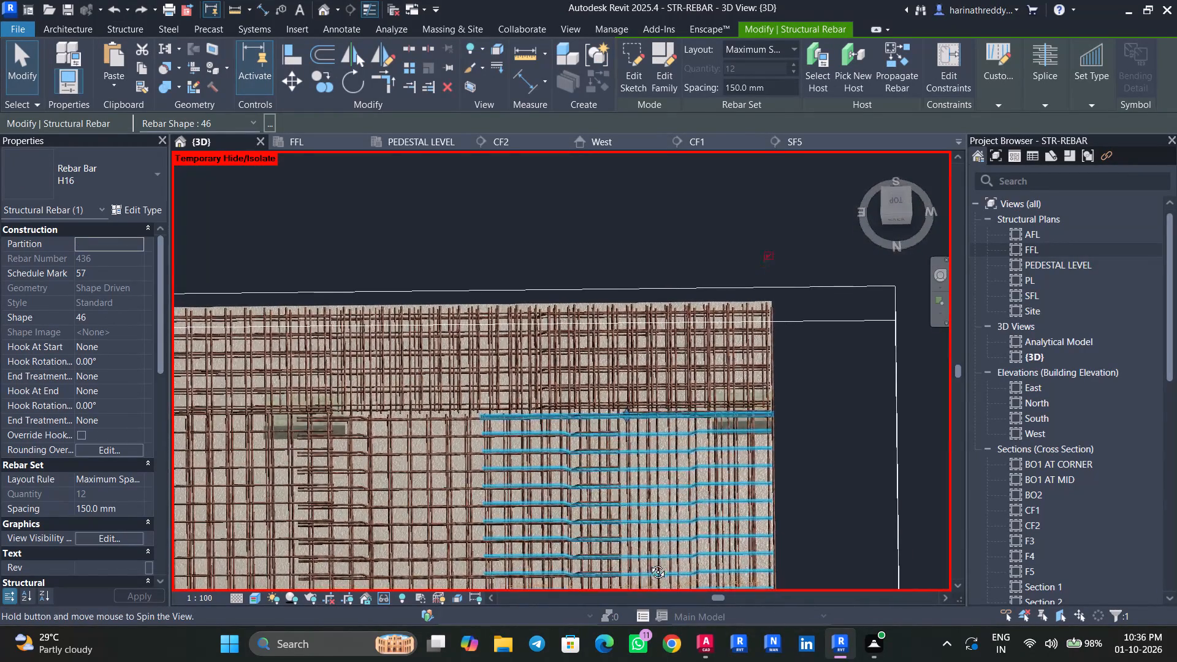
pyautogui.keyDown('shift'); pyautogui.moveTo(649, 563); pyautogui.dragTo(649, 599, button='middle'); pyautogui.keyUp('shift')
pyautogui.keyDown('shift'); pyautogui.moveTo(649, 513); pyautogui.dragTo(622, 369, button='middle'); pyautogui.keyUp('shift')
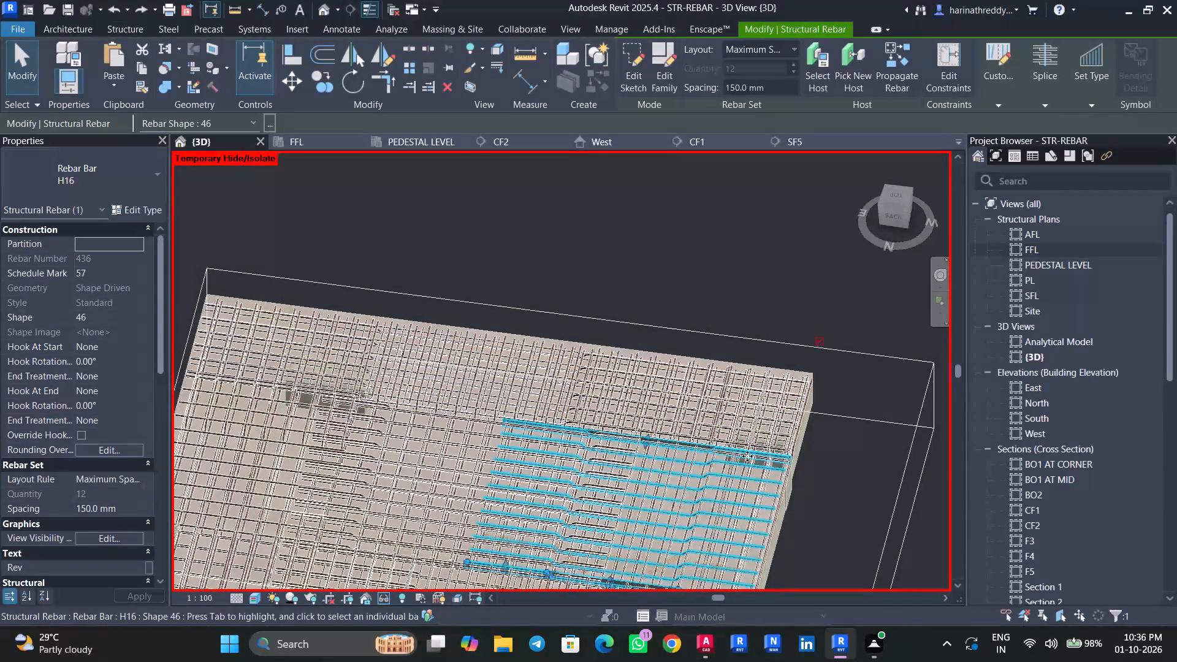
pyautogui.scroll(5, 775, 509)
pyautogui.keyDown('shift'); pyautogui.moveTo(828, 525); pyautogui.dragTo(864, 437, button='middle'); pyautogui.keyUp('shift')
pyautogui.scroll(10, 371, 514)
pyautogui.scroll(-3, 371, 514)
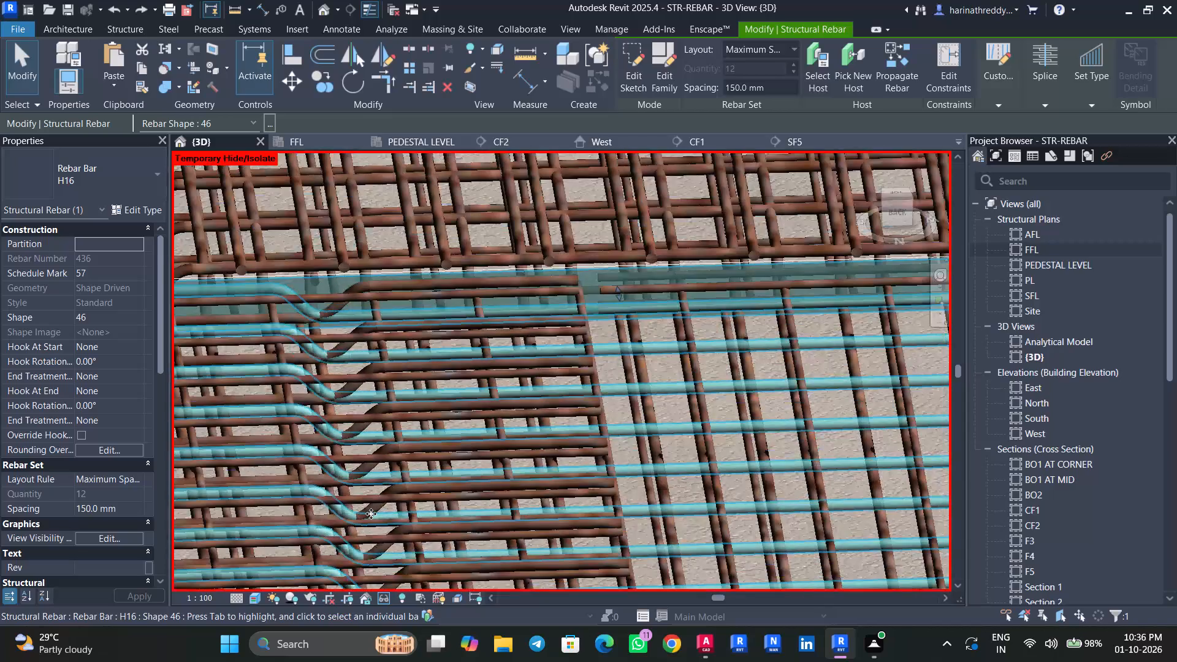
pyautogui.press('Escape')
pyautogui.press('Escape')
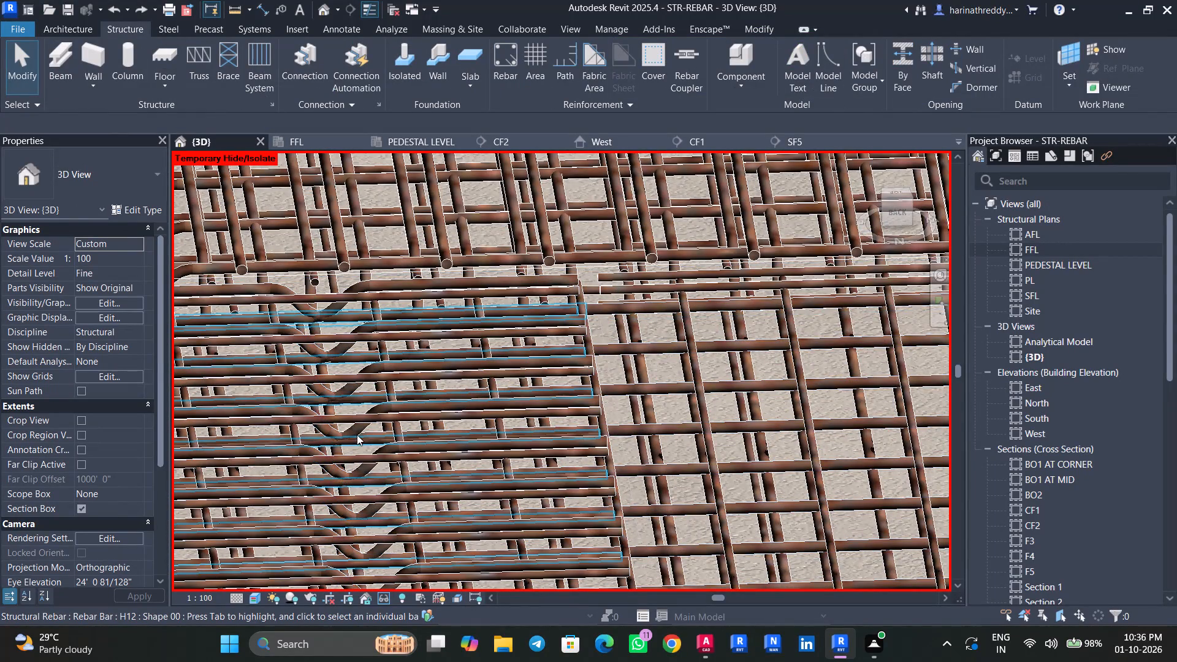
# Open the bar sketch of the H16 cranked set east of the west-edge set, seen from the back in Wireframe display.
pyautogui.scroll(5, 356, 439)
pyautogui.click(359, 430)
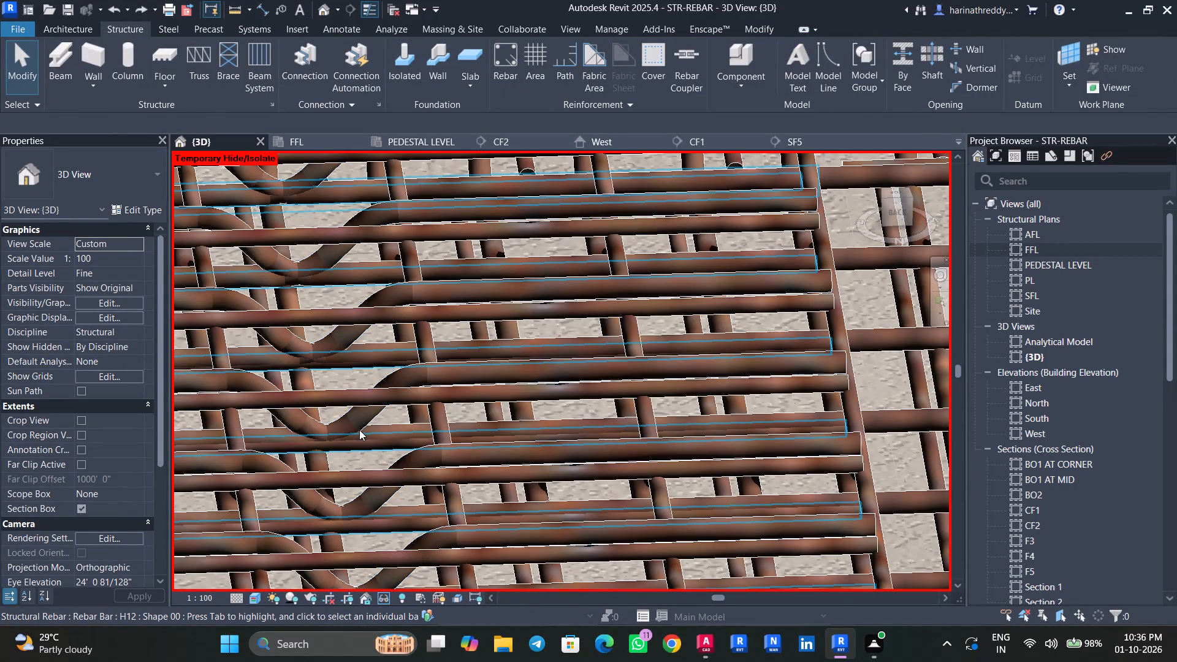
pyautogui.press('Escape')
pyautogui.press('Escape')
pyautogui.click(358, 425)
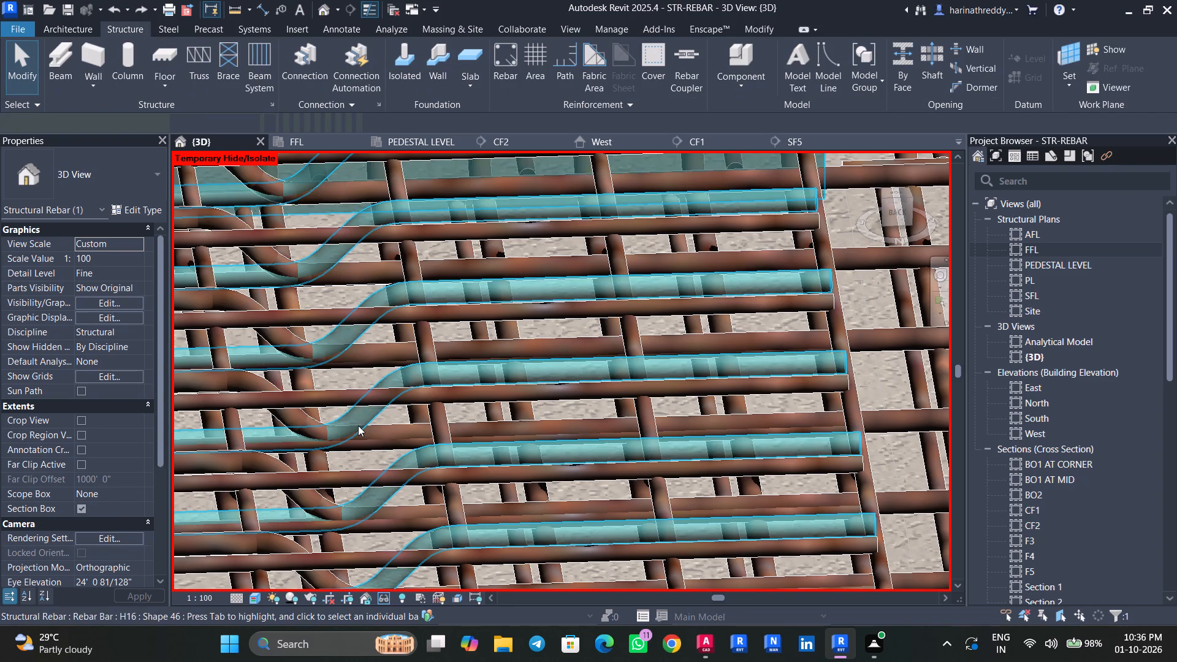
pyautogui.scroll(-3, 358, 425)
pyautogui.click(901, 214)
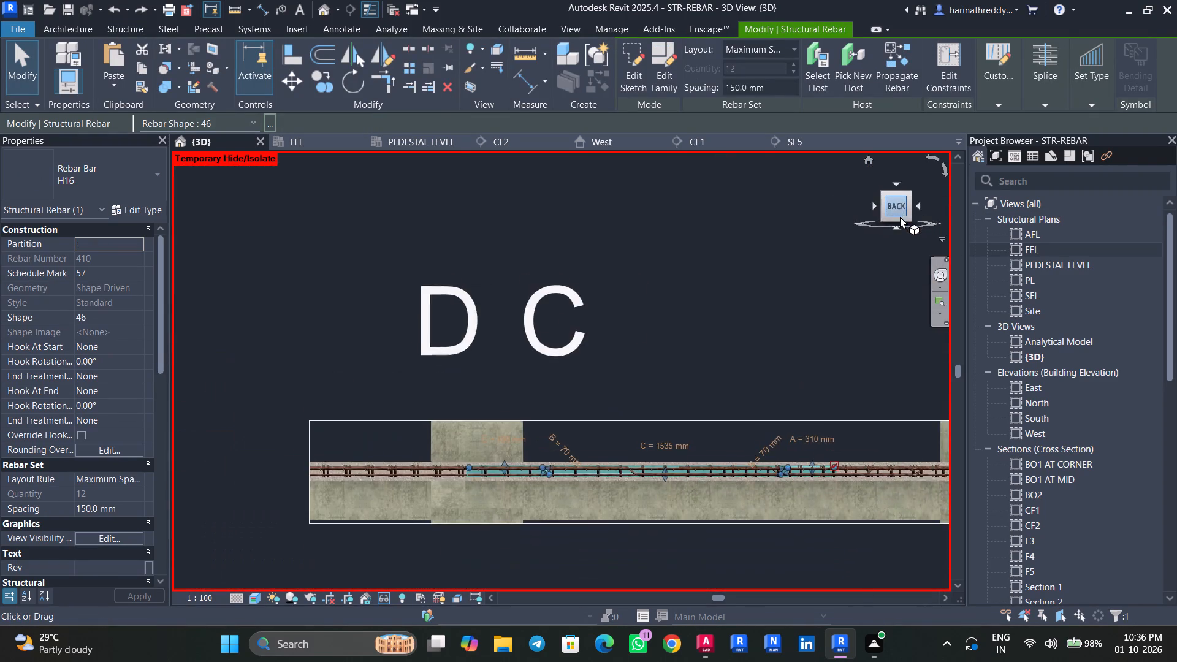
pyautogui.click(641, 72)
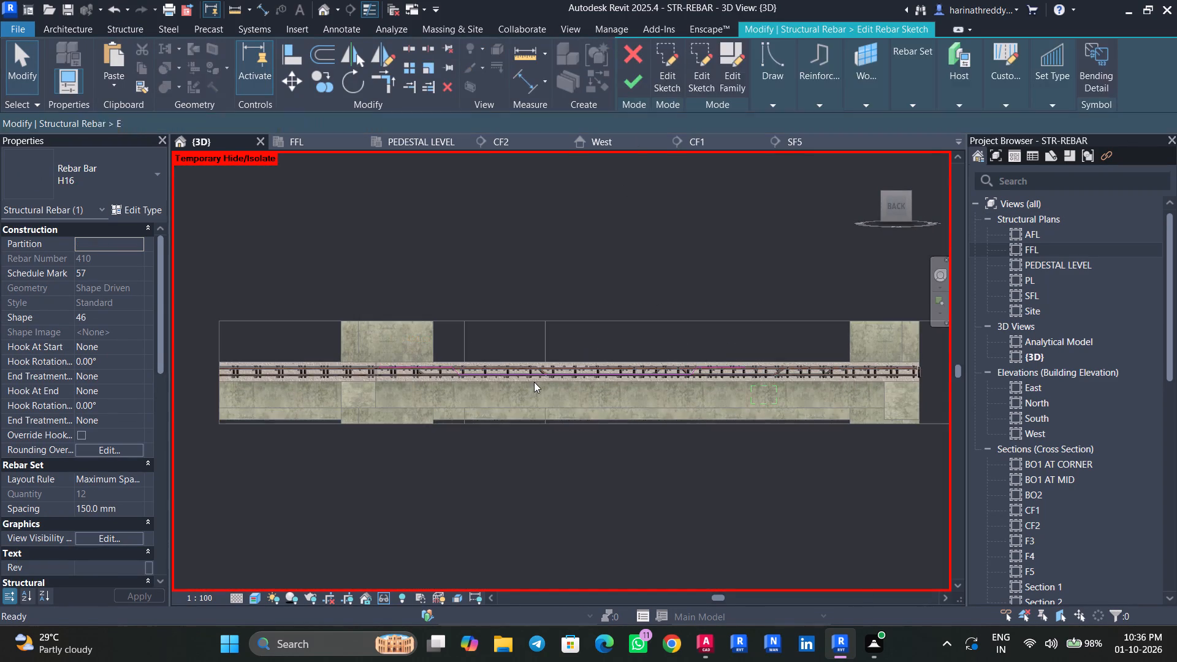
pyautogui.scroll(4, 535, 382)
pyautogui.click(257, 598)
pyautogui.click(283, 503)
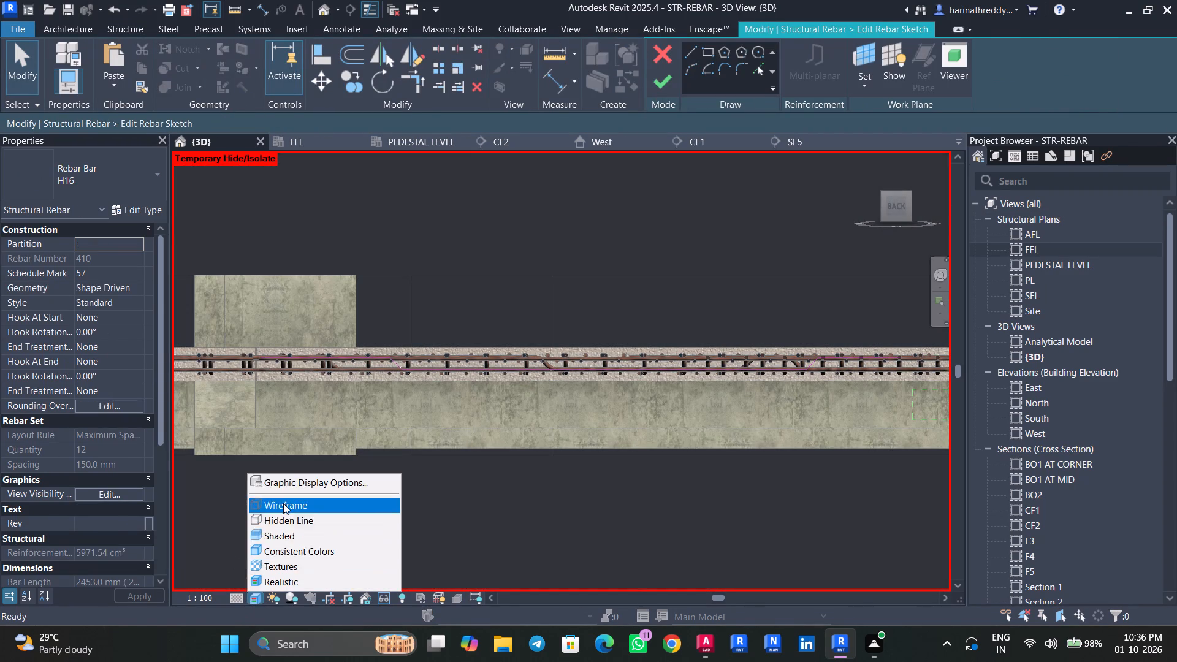
pyautogui.scroll(4, 403, 389)
pyautogui.scroll(-4, 452, 422)
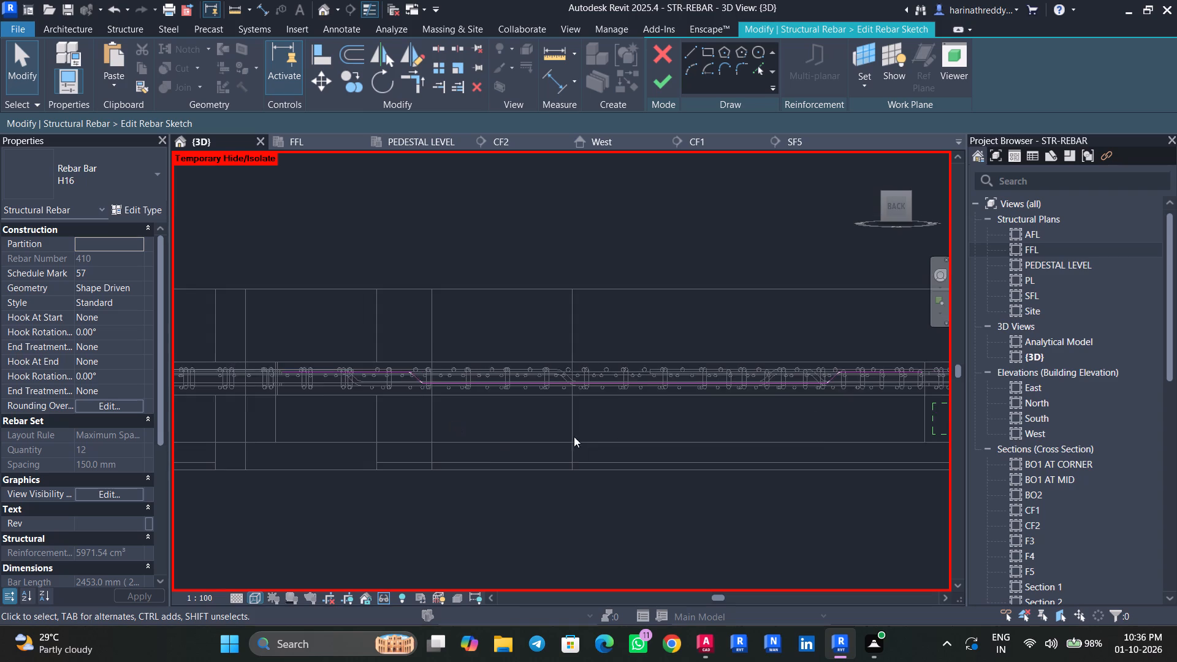
# Lengthen the sketch's upper leg at its east end to about 2'-0 1/32".
pyautogui.moveTo(587, 436); pyautogui.dragTo(473, 457, button='middle')
pyautogui.moveTo(571, 469); pyautogui.dragTo(301, 474, button='middle')
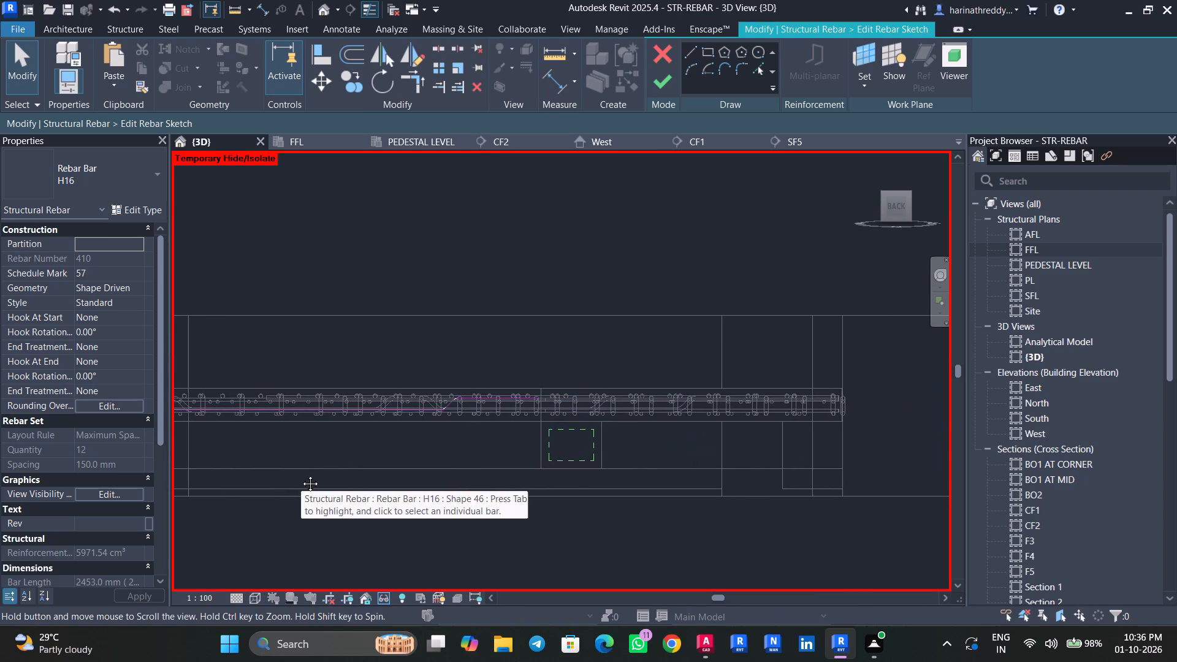
pyautogui.moveTo(301, 474); pyautogui.dragTo(715, 476, button='middle')
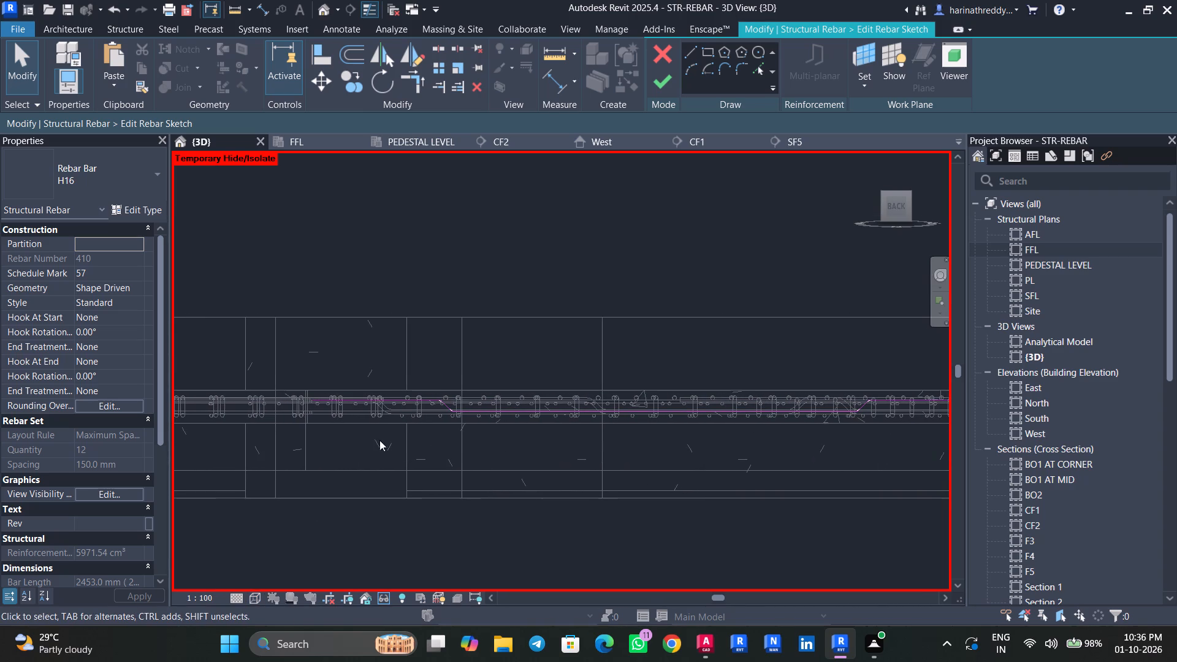
pyautogui.click(332, 399)
pyautogui.scroll(4, 302, 398)
pyautogui.moveTo(318, 398); pyautogui.dragTo(267, 400)
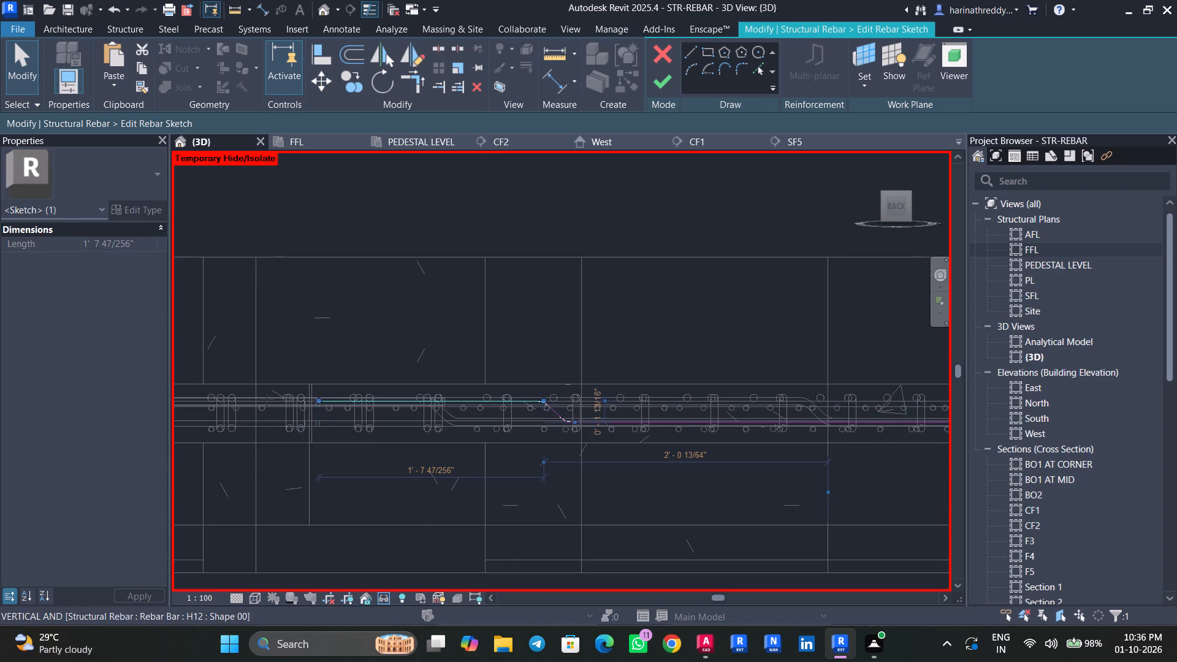
pyautogui.moveTo(267, 400); pyautogui.dragTo(257, 400)
pyautogui.scroll(-5, 375, 495)
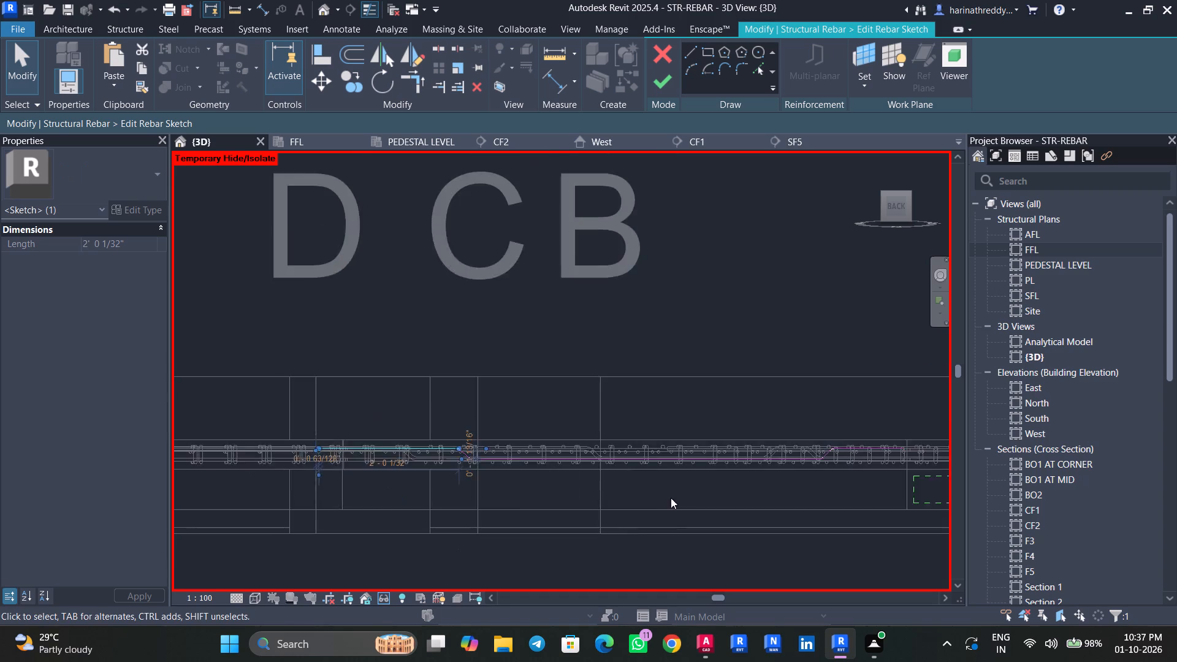
# Shorten the lower straight segment of the bar sketch by pulling its west end back towards the east.
pyautogui.moveTo(671, 498); pyautogui.dragTo(520, 500, button='middle')
pyautogui.scroll(4, 675, 456)
pyautogui.click(675, 456)
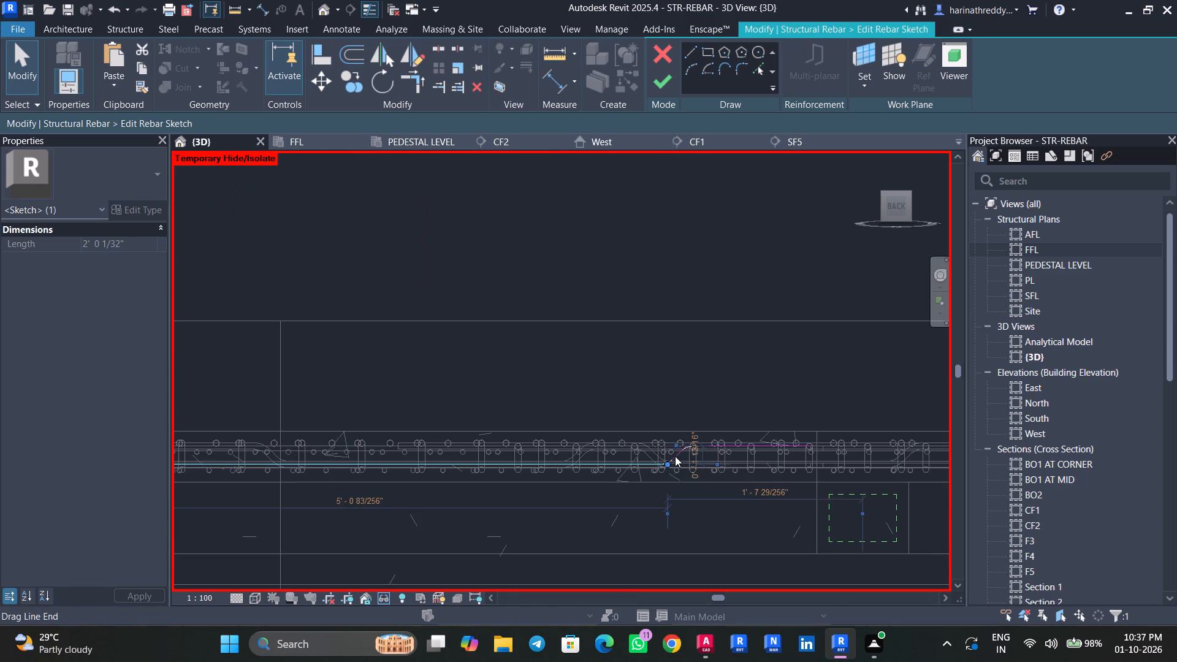
pyautogui.scroll(4, 668, 460)
pyautogui.moveTo(665, 467); pyautogui.dragTo(555, 472)
pyautogui.press('Escape')
pyautogui.press('Escape')
pyautogui.click(677, 456)
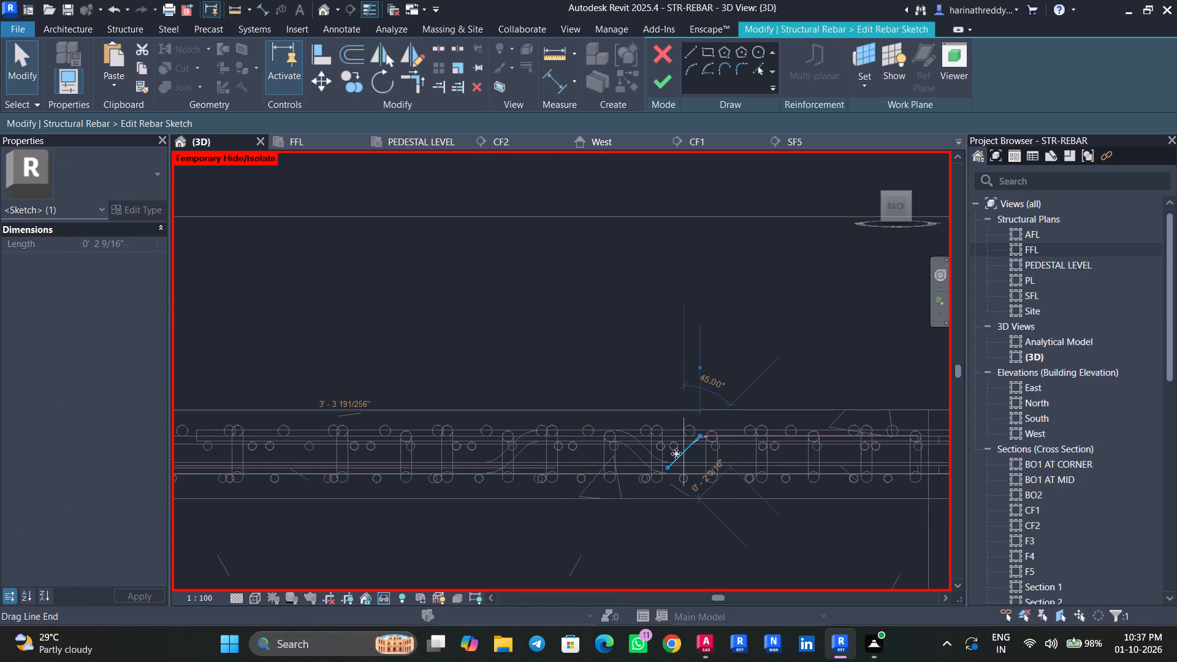
pyautogui.press('Escape')
pyautogui.press('Escape')
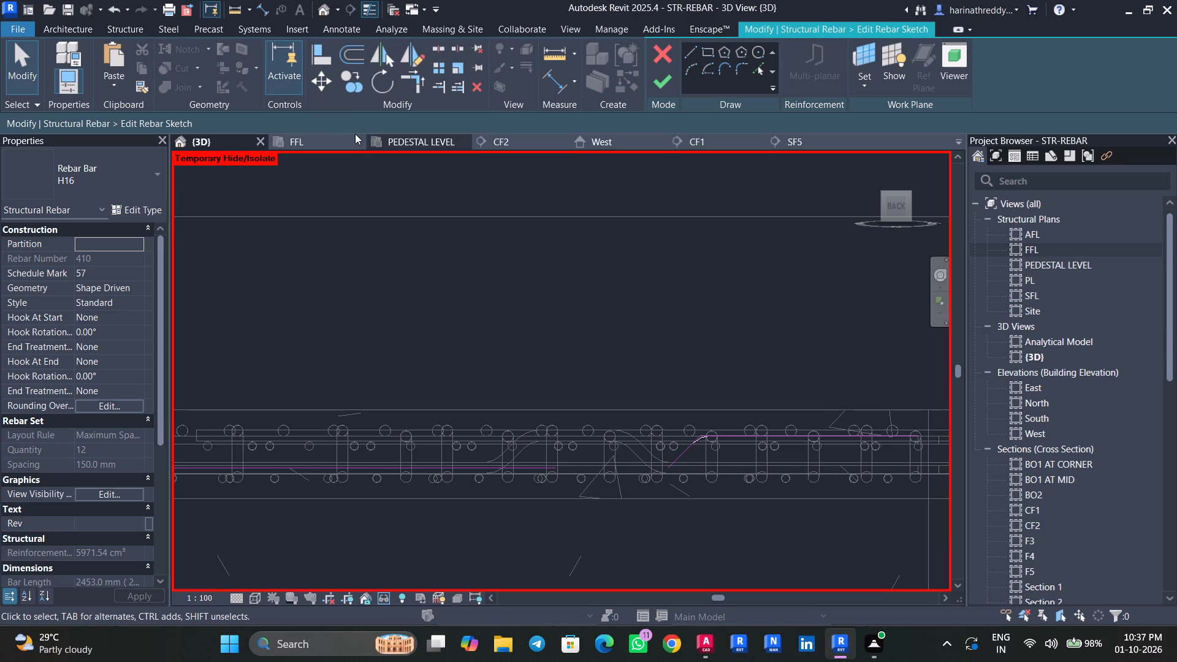
# Move the west 45° crank segment east onto the end of the shortened lower segment.
pyautogui.click(322, 91)
pyautogui.click(666, 465)
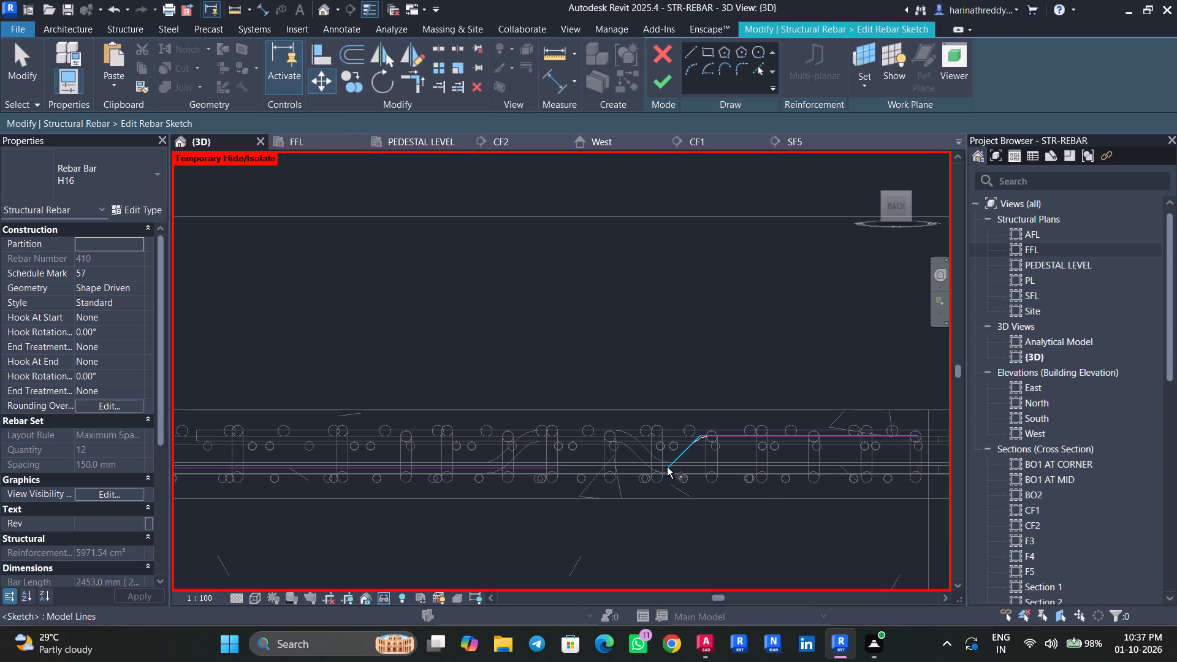
pyautogui.press('Return')
pyautogui.click(668, 466)
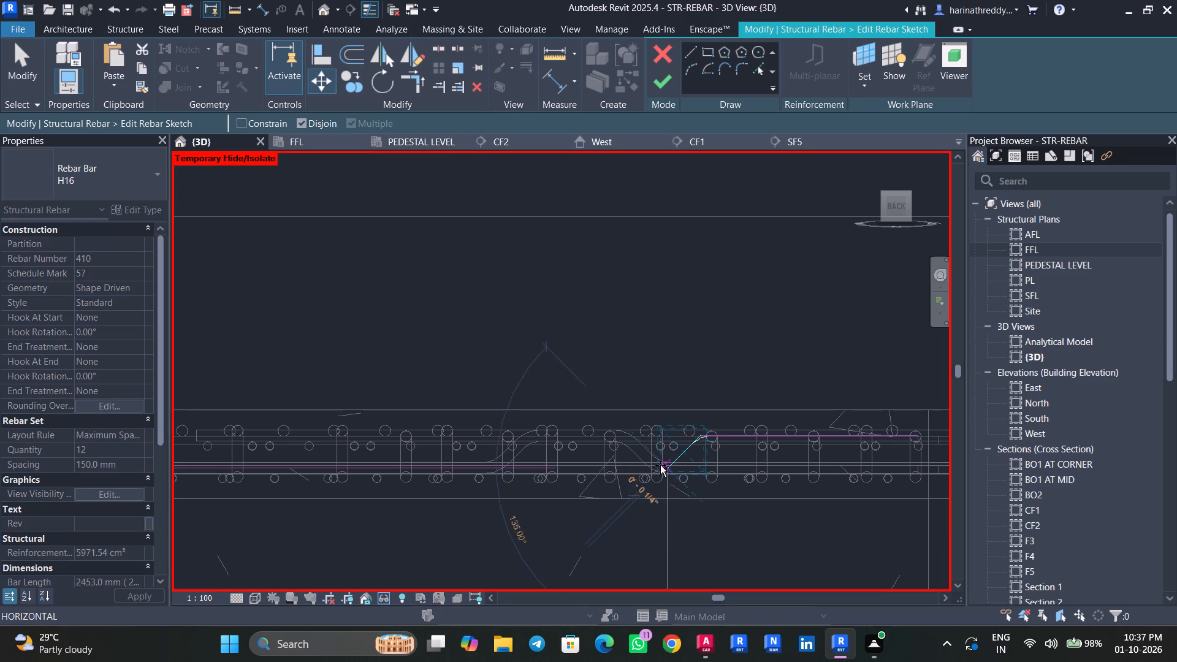
pyautogui.click(560, 470)
pyautogui.press('Escape')
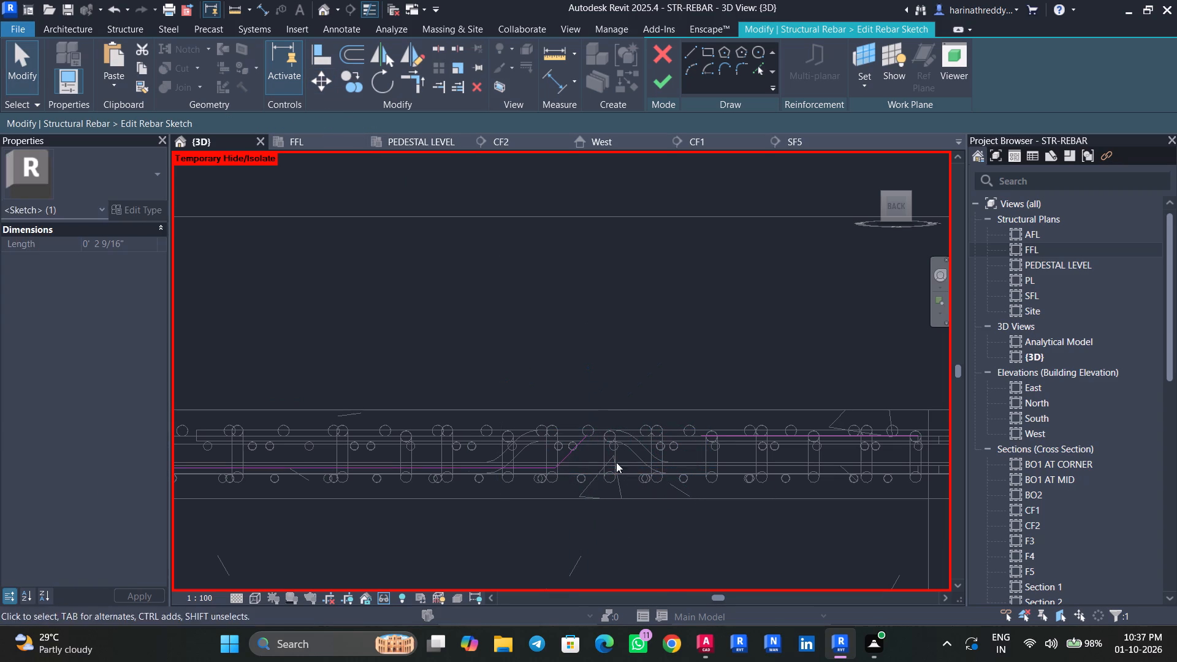
pyautogui.press('Escape')
# Extend the upper west leg east to meet the moved crank and finish the bar sketch.
pyautogui.click(718, 440)
pyautogui.moveTo(700, 435); pyautogui.dragTo(589, 435)
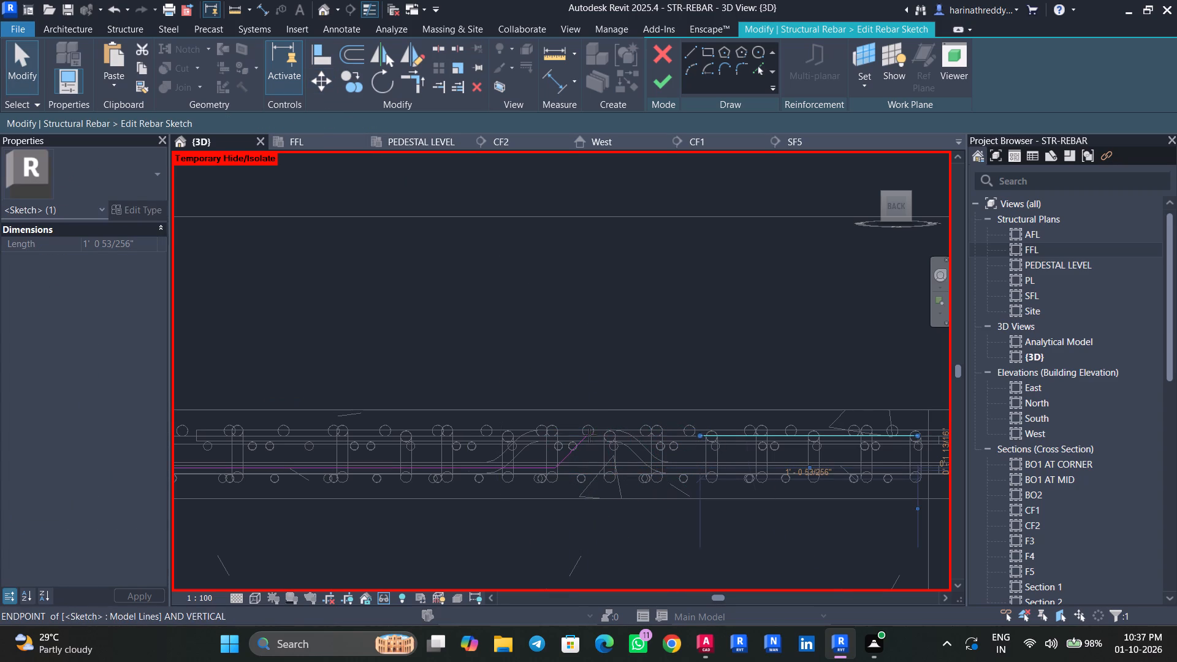
pyautogui.moveTo(589, 435); pyautogui.dragTo(587, 435)
pyautogui.press('Escape')
pyautogui.press('Escape')
pyautogui.scroll(-6, 674, 463)
pyautogui.press('Escape')
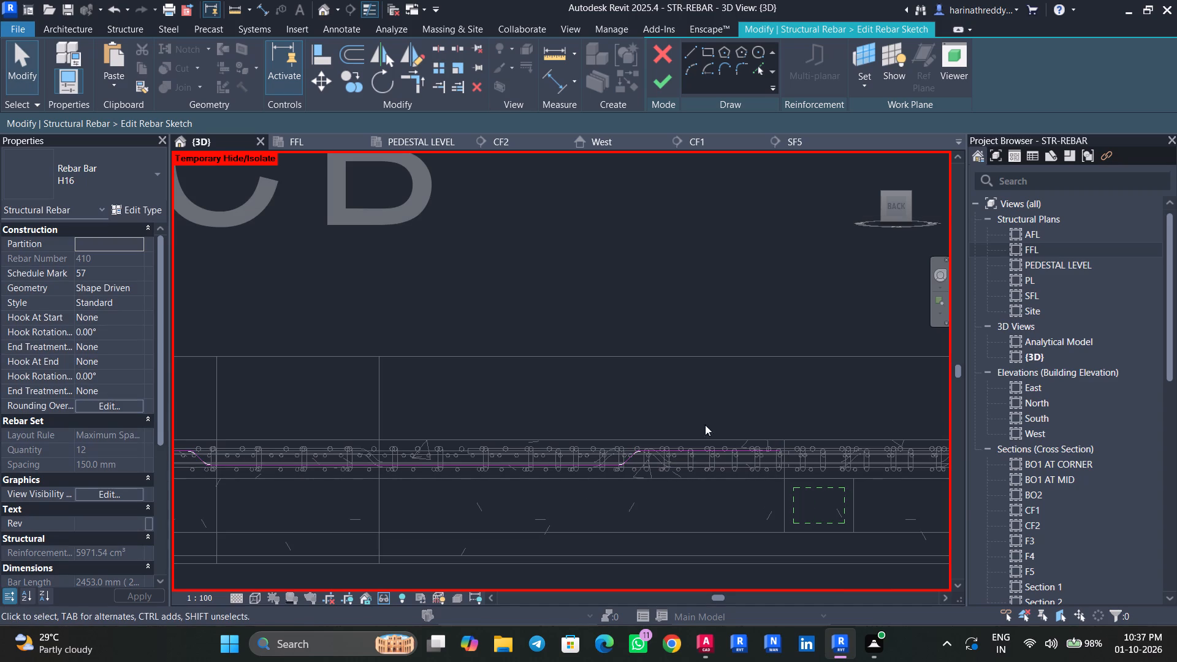
pyautogui.doubleClick(651, 97)
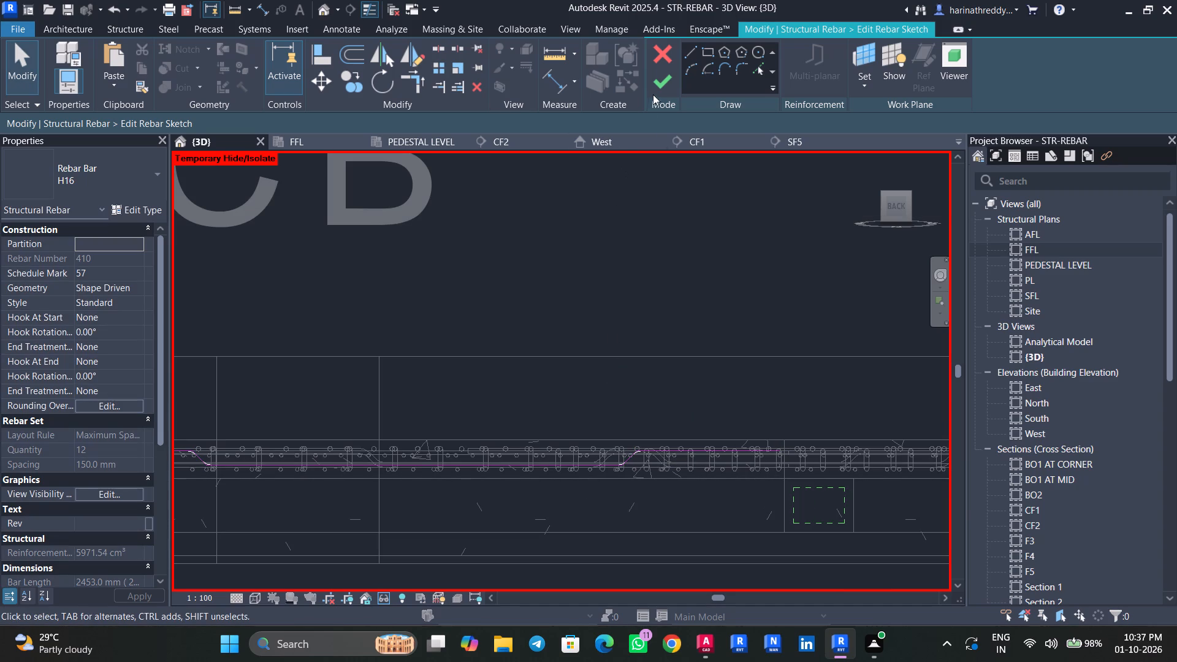
pyautogui.click(659, 88)
# Return the 3D view to the Realistic visual style at Fine detail level.
pyautogui.scroll(-4, 696, 264)
pyautogui.keyDown('shift'); pyautogui.moveTo(695, 259); pyautogui.dragTo(726, 411, button='middle'); pyautogui.keyUp('shift')
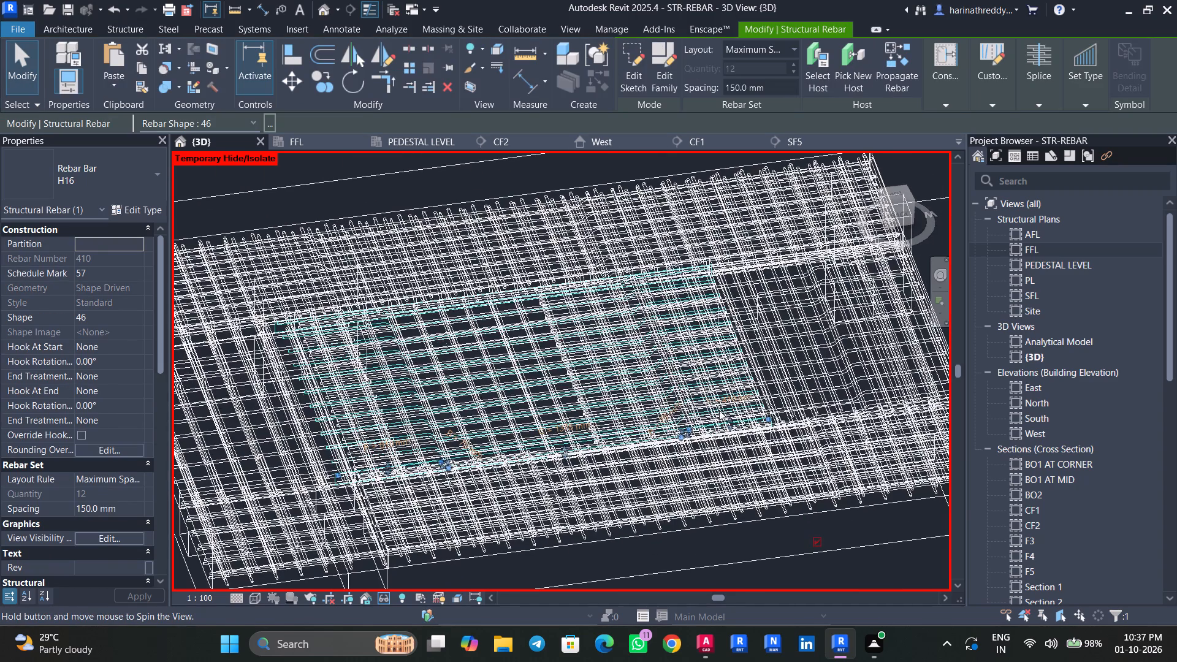
pyautogui.press('Escape')
pyautogui.press('Escape')
pyautogui.scroll(5, 636, 404)
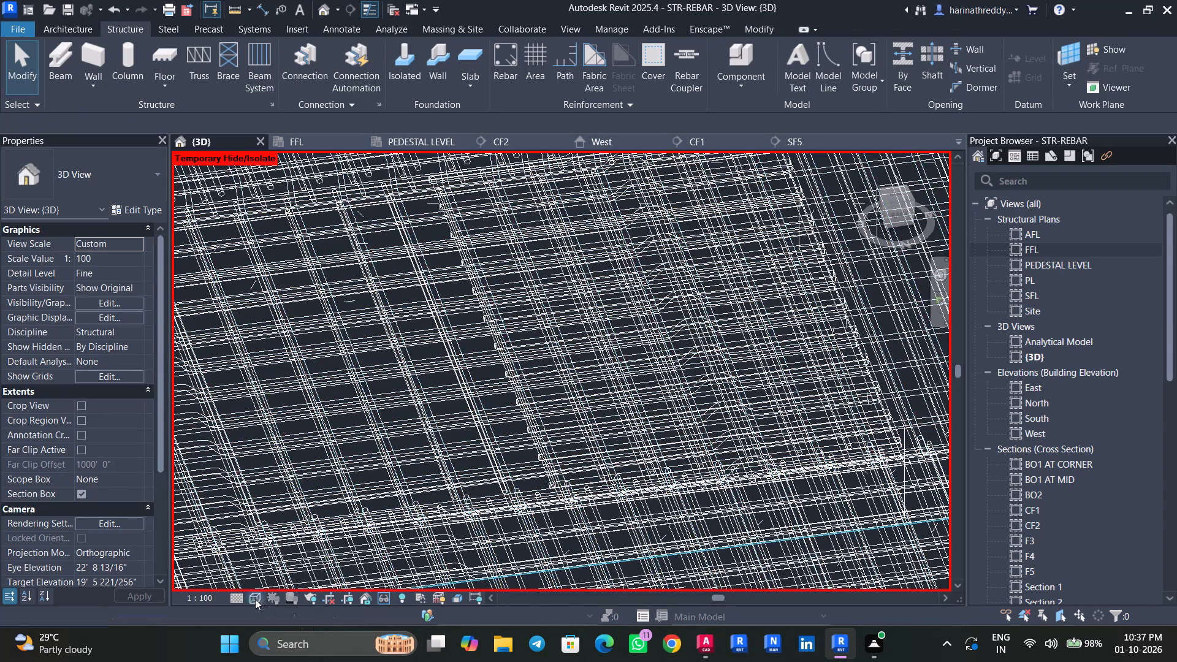
pyautogui.click(255, 599)
pyautogui.click(262, 581)
pyautogui.click(238, 597)
pyautogui.click(251, 585)
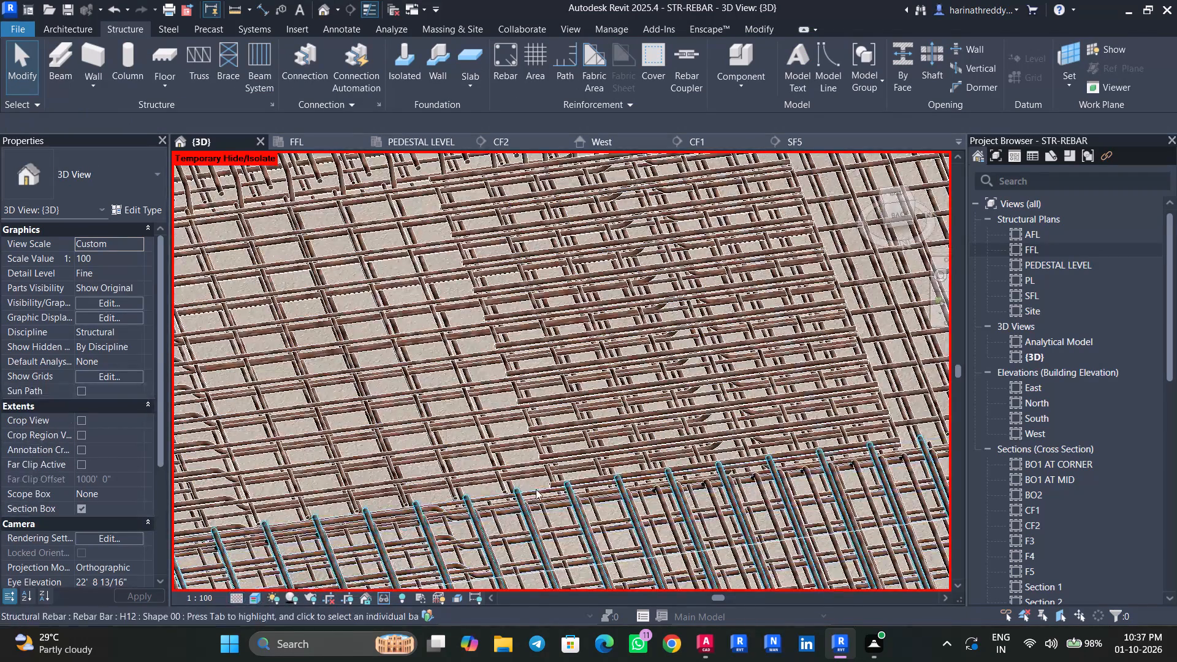
# Examine the lap between the reshaped H16 set and the west-edge H16 set in the middle bay.
pyautogui.scroll(5, 657, 362)
pyautogui.keyDown('shift'); pyautogui.moveTo(678, 414); pyautogui.dragTo(699, 324, button='middle'); pyautogui.keyUp('shift')
pyautogui.scroll(-6, 699, 324)
pyautogui.keyDown('shift'); pyautogui.moveTo(700, 324); pyautogui.dragTo(628, 351, button='middle'); pyautogui.keyUp('shift')
pyautogui.scroll(-2, 623, 354)
pyautogui.keyDown('shift'); pyautogui.moveTo(620, 362); pyautogui.dragTo(611, 395, button='middle'); pyautogui.keyUp('shift')
pyautogui.keyDown('shift'); pyautogui.moveTo(639, 392); pyautogui.dragTo(687, 384, button='middle'); pyautogui.keyUp('shift')
pyautogui.scroll(4, 595, 357)
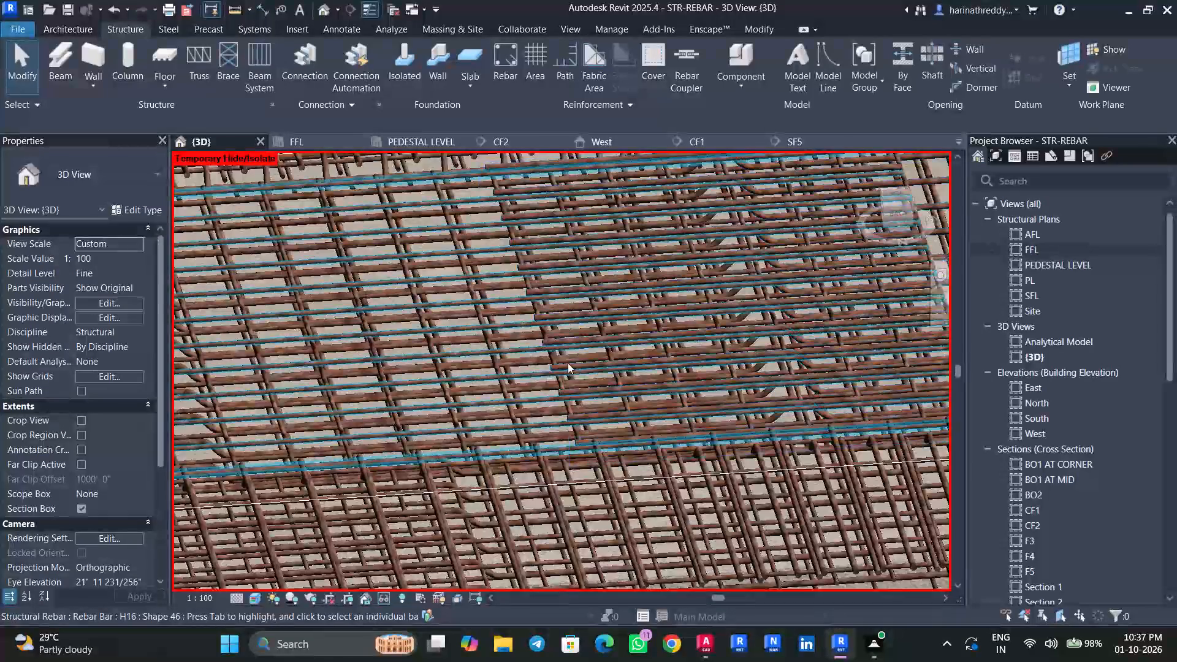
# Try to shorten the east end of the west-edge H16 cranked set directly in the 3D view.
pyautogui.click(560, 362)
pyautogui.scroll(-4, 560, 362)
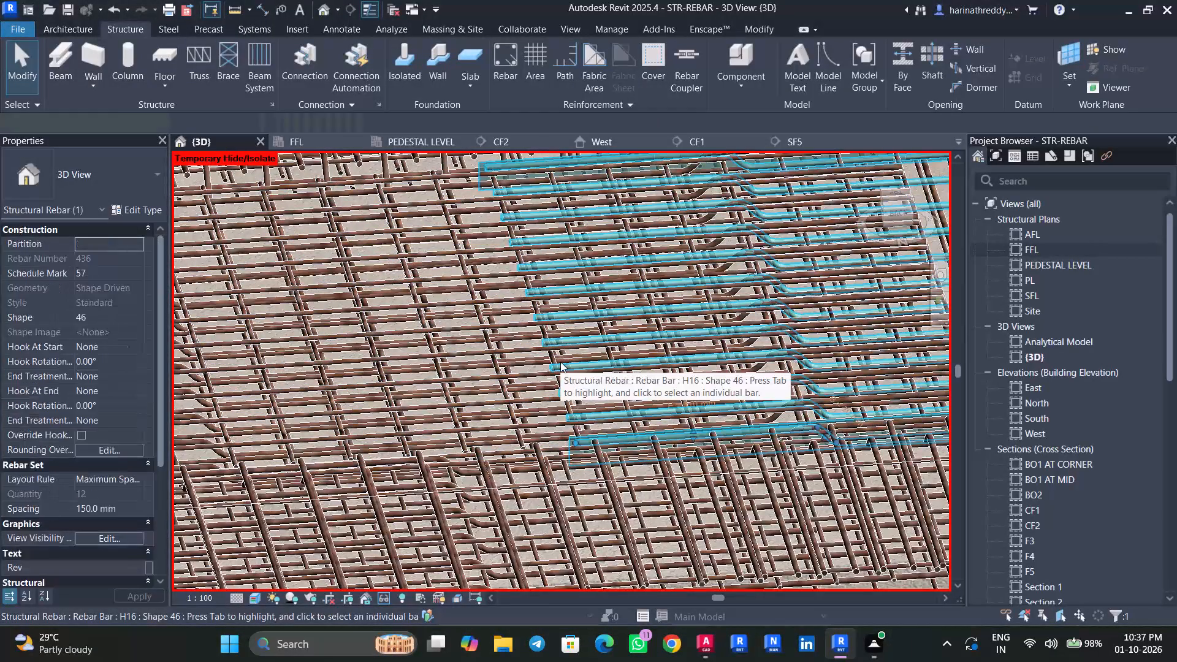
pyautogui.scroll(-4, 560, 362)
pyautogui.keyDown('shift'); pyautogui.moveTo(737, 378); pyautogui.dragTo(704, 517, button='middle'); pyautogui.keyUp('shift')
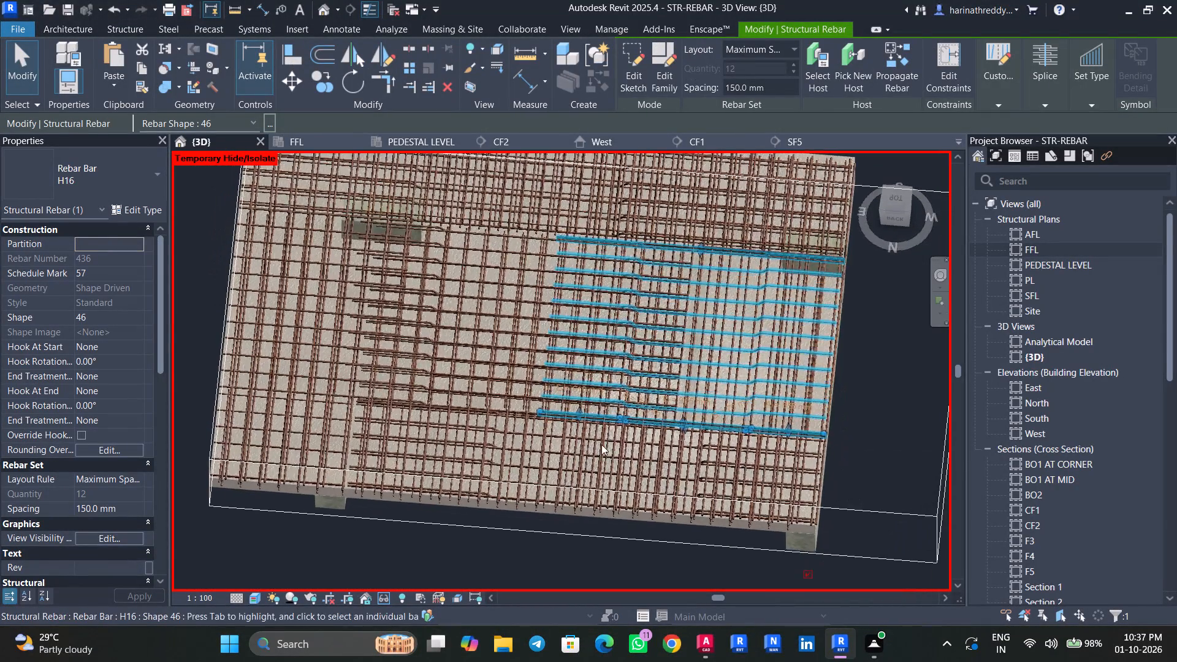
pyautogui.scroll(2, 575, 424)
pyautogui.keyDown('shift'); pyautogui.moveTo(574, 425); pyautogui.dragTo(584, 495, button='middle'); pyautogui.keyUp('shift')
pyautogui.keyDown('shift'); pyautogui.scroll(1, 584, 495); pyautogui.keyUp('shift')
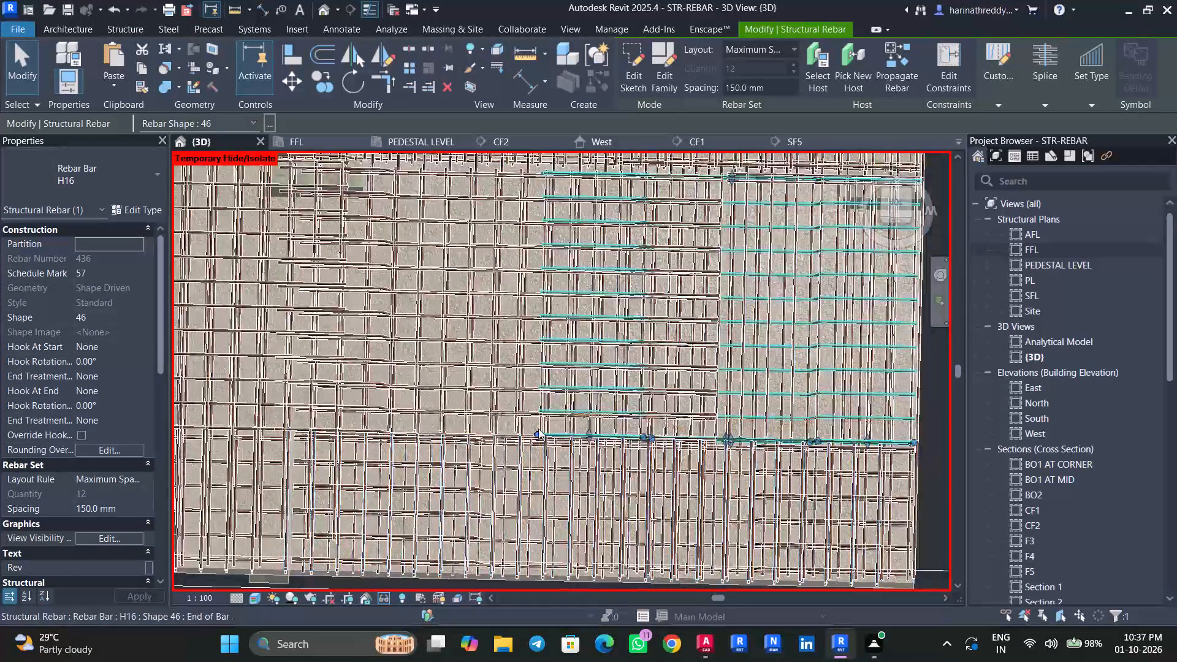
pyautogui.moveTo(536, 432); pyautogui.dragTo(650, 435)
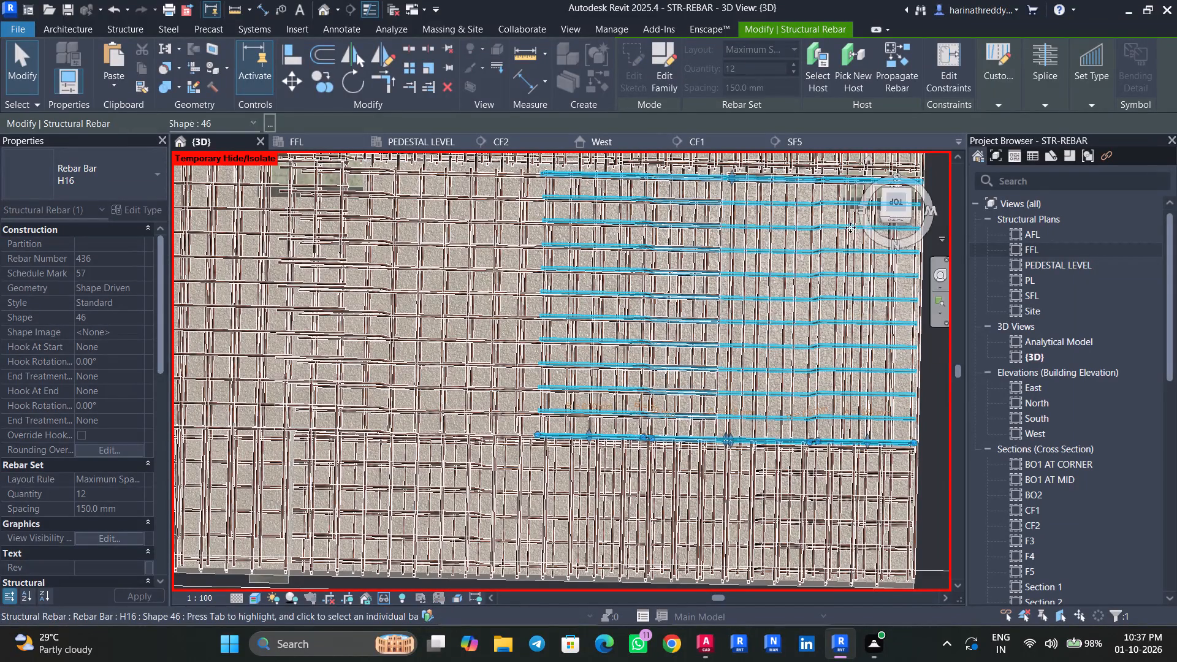
# Edit the sketch of the west-edge H16 cranked set, shortening its upper east leg to about 0' 4".
pyautogui.click(892, 222)
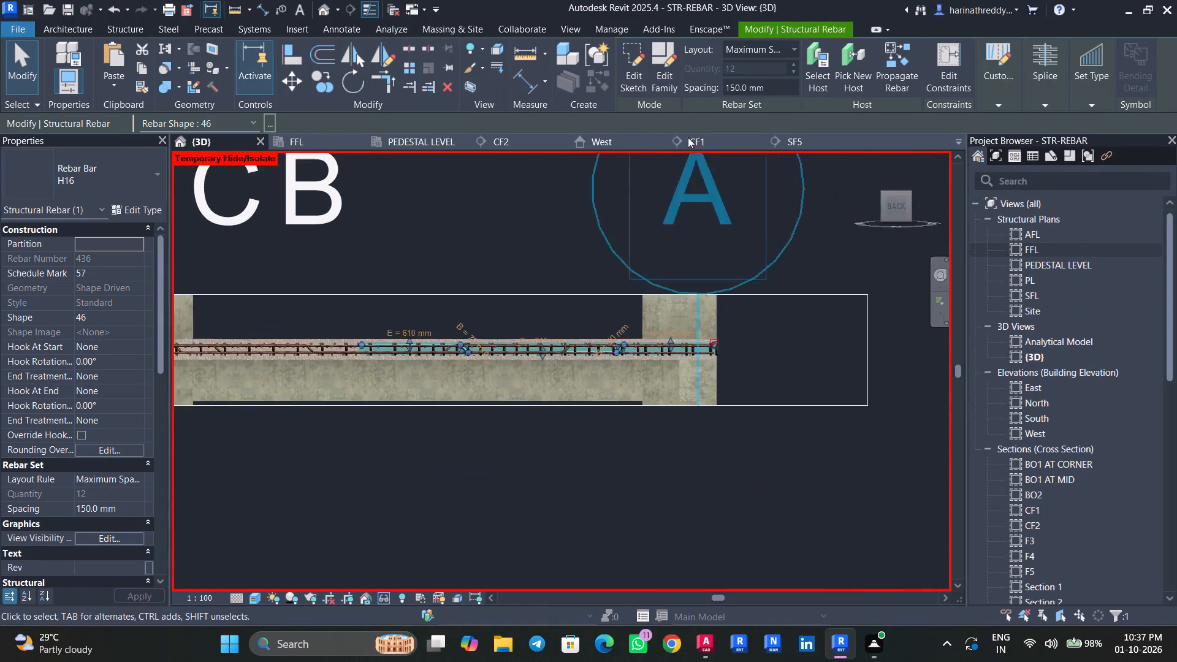
pyautogui.click(637, 82)
pyautogui.scroll(5, 400, 363)
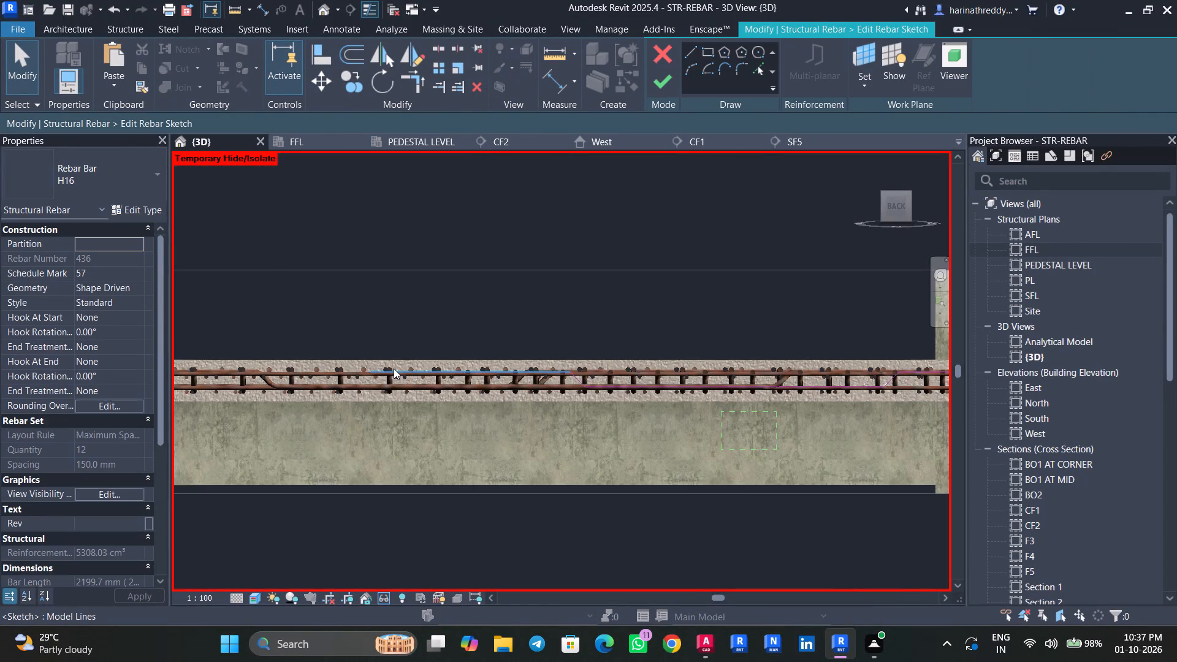
pyautogui.click(394, 368)
pyautogui.moveTo(368, 371); pyautogui.dragTo(478, 370)
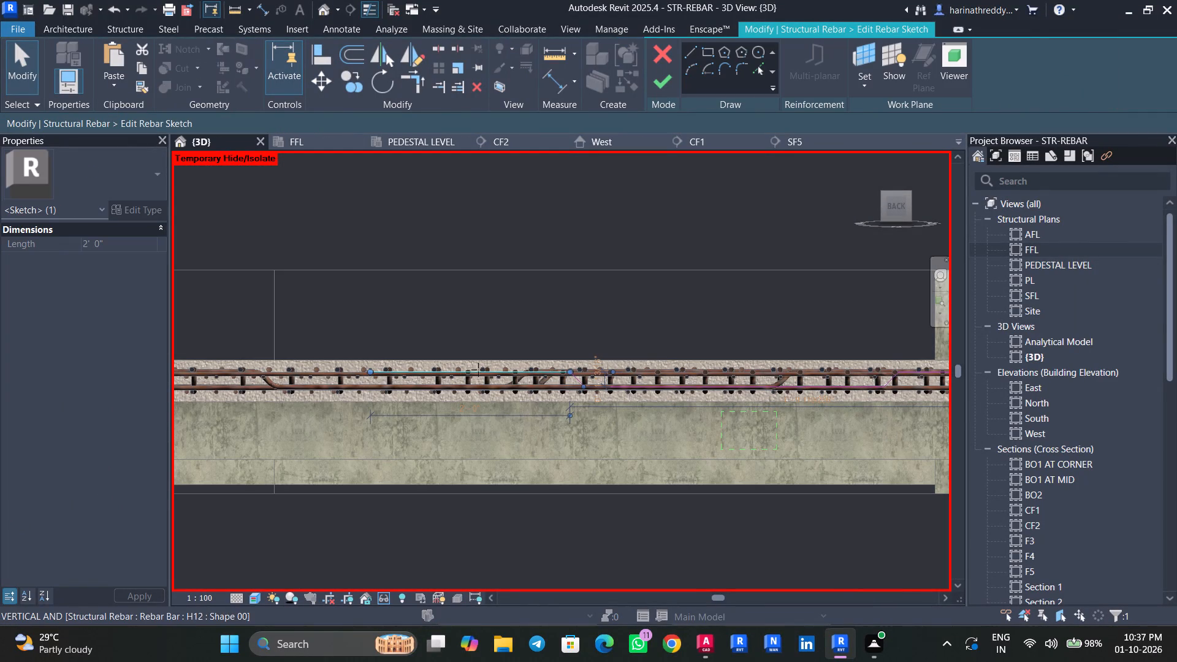
pyautogui.moveTo(478, 370); pyautogui.dragTo(536, 370)
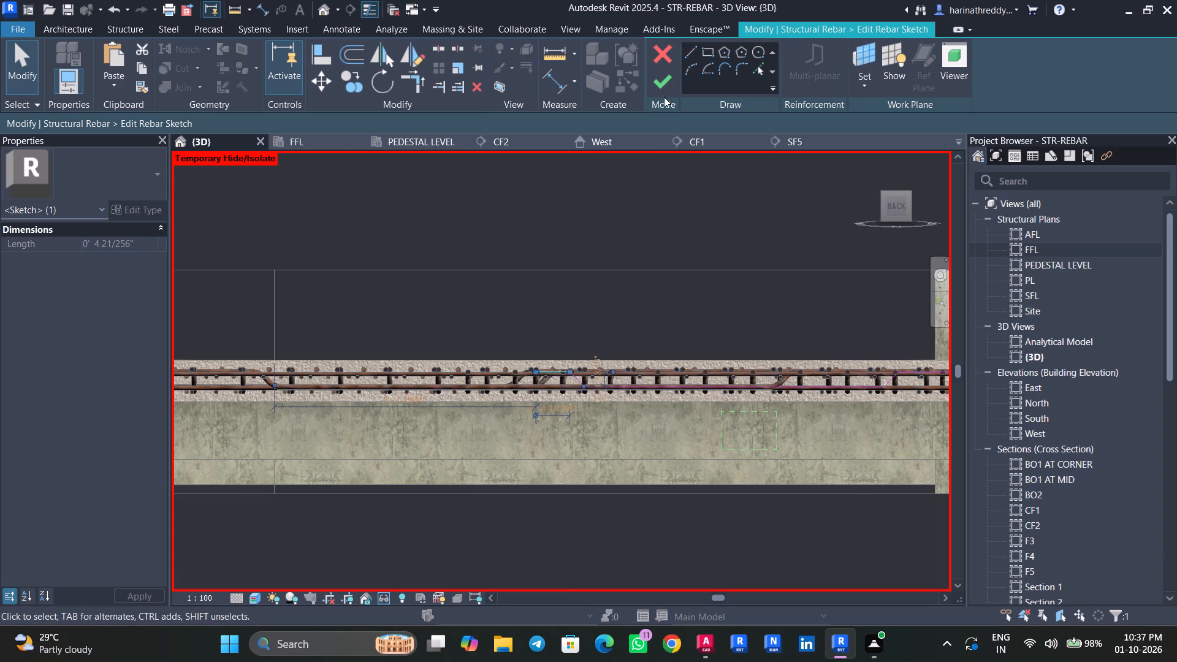
pyautogui.scroll(-2, 633, 275)
pyautogui.click(661, 88)
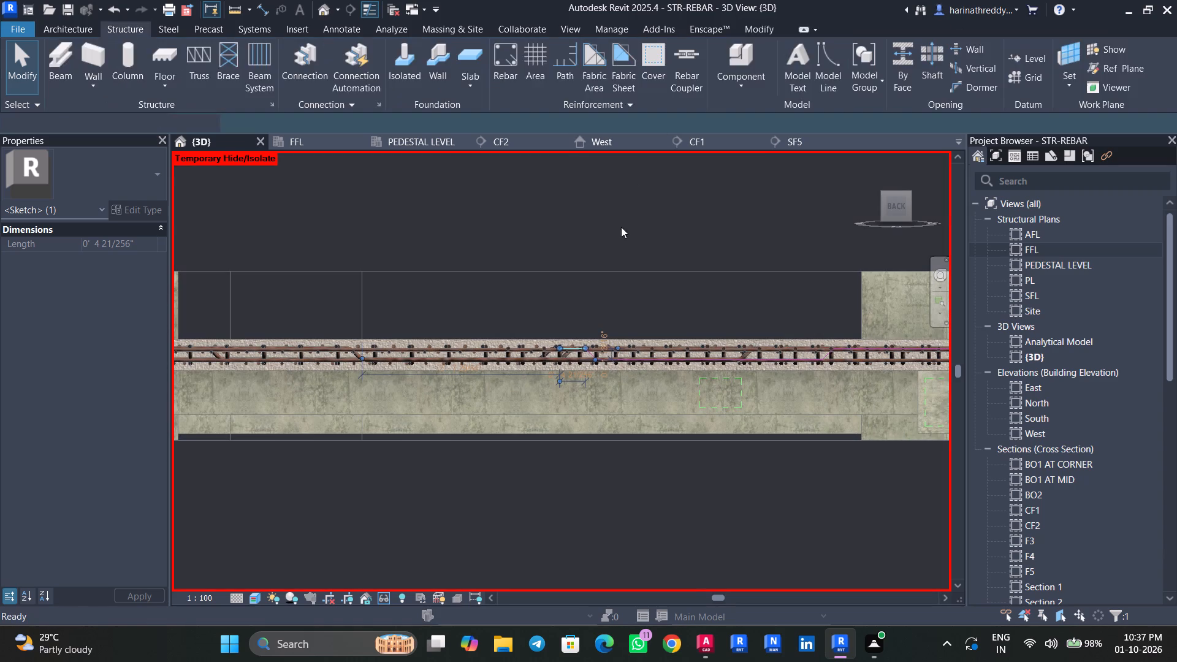
pyautogui.keyDown('shift'); pyautogui.moveTo(627, 210); pyautogui.dragTo(668, 383, button='middle'); pyautogui.keyUp('shift')
pyautogui.press('Escape')
pyautogui.press('Escape')
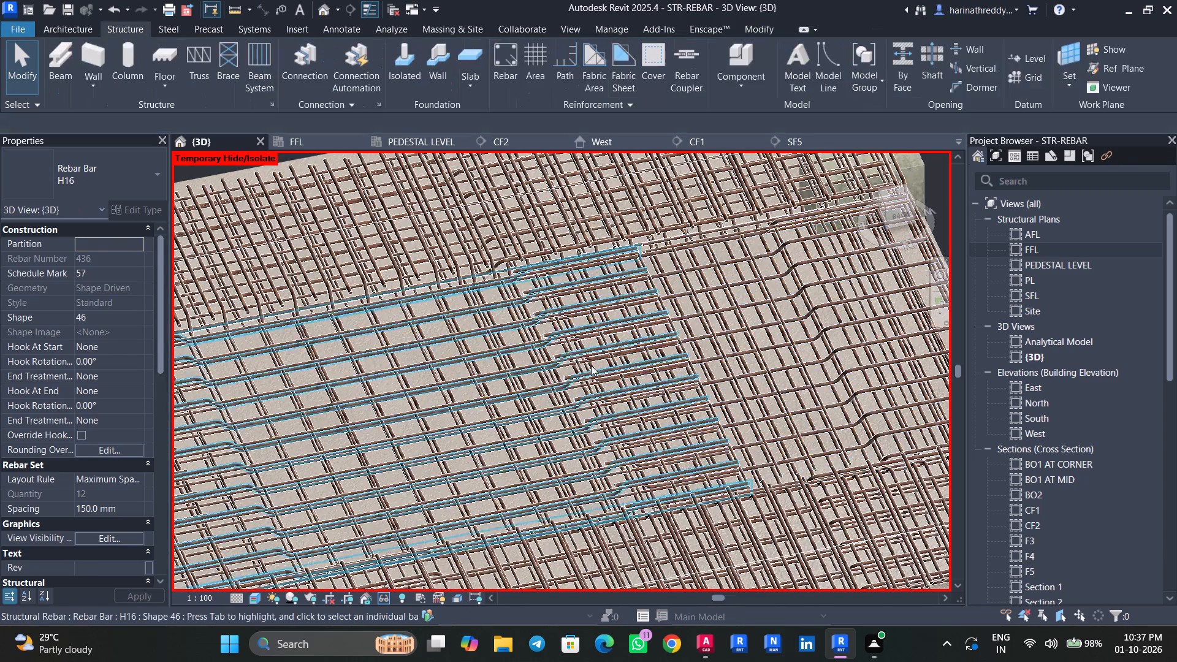
# Examine the shortened H16 set and the surrounding cranks and laps in the middle bay and along the west edge.
pyautogui.scroll(4, 591, 365)
pyautogui.scroll(-8, 536, 379)
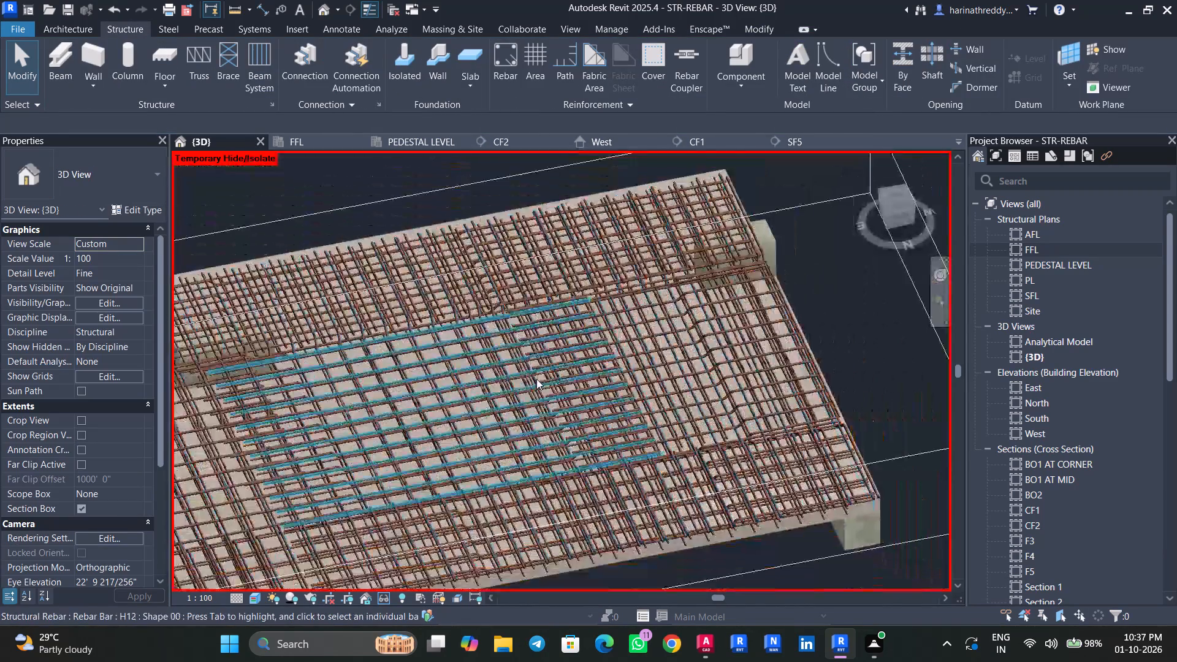
pyautogui.scroll(-1, 536, 379)
pyautogui.keyDown('shift'); pyautogui.moveTo(647, 506); pyautogui.dragTo(660, 355, button='middle'); pyautogui.keyUp('shift')
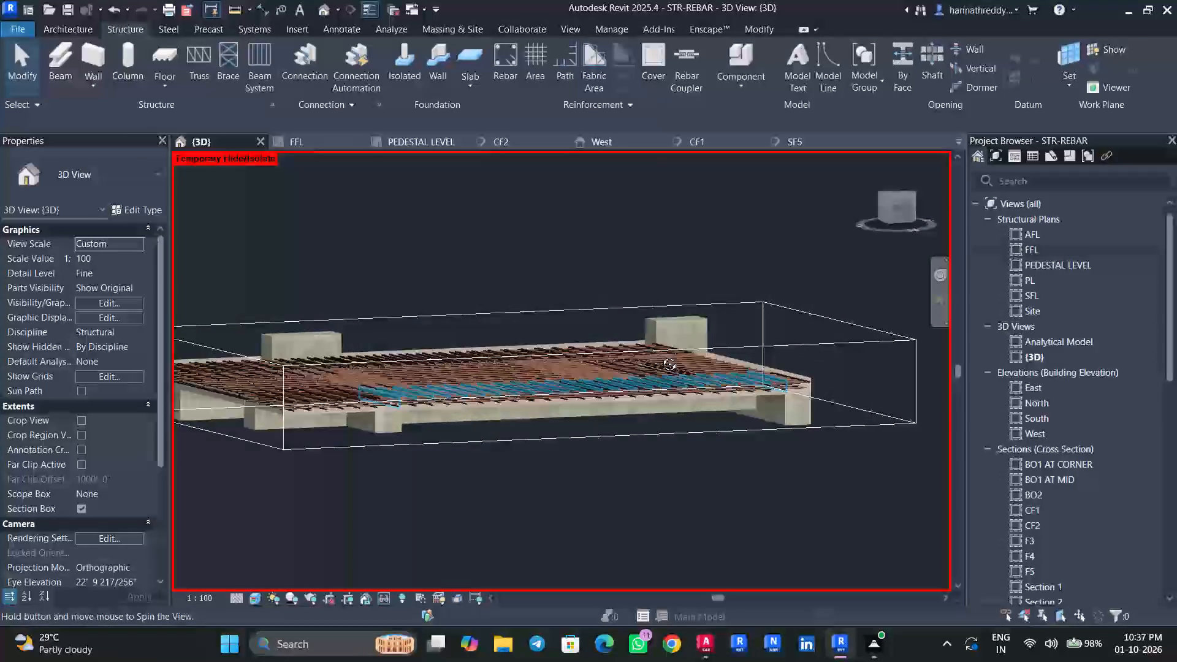
pyautogui.keyDown('shift'); pyautogui.moveTo(660, 355); pyautogui.dragTo(660, 341, button='middle'); pyautogui.keyUp('shift')
pyautogui.click(579, 408)
pyautogui.keyDown('shift'); pyautogui.moveTo(644, 414); pyautogui.dragTo(512, 544, button='middle'); pyautogui.keyUp('shift')
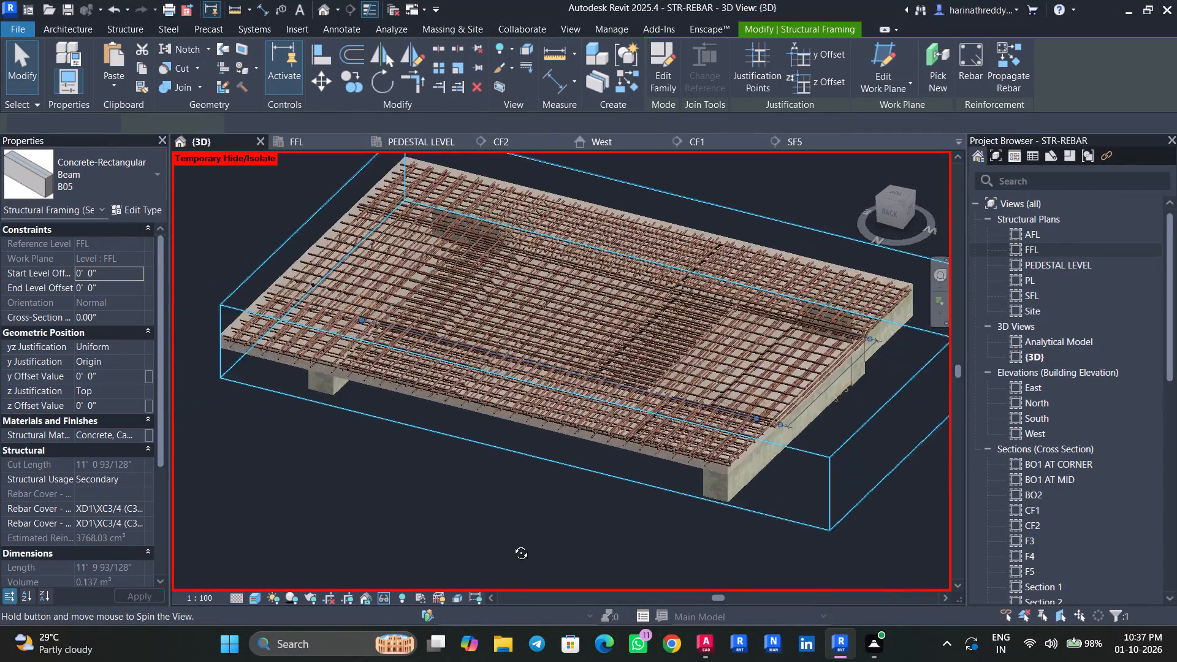
pyautogui.keyDown('shift'); pyautogui.moveTo(512, 544); pyautogui.dragTo(359, 566, button='middle'); pyautogui.keyUp('shift')
pyautogui.press('Escape')
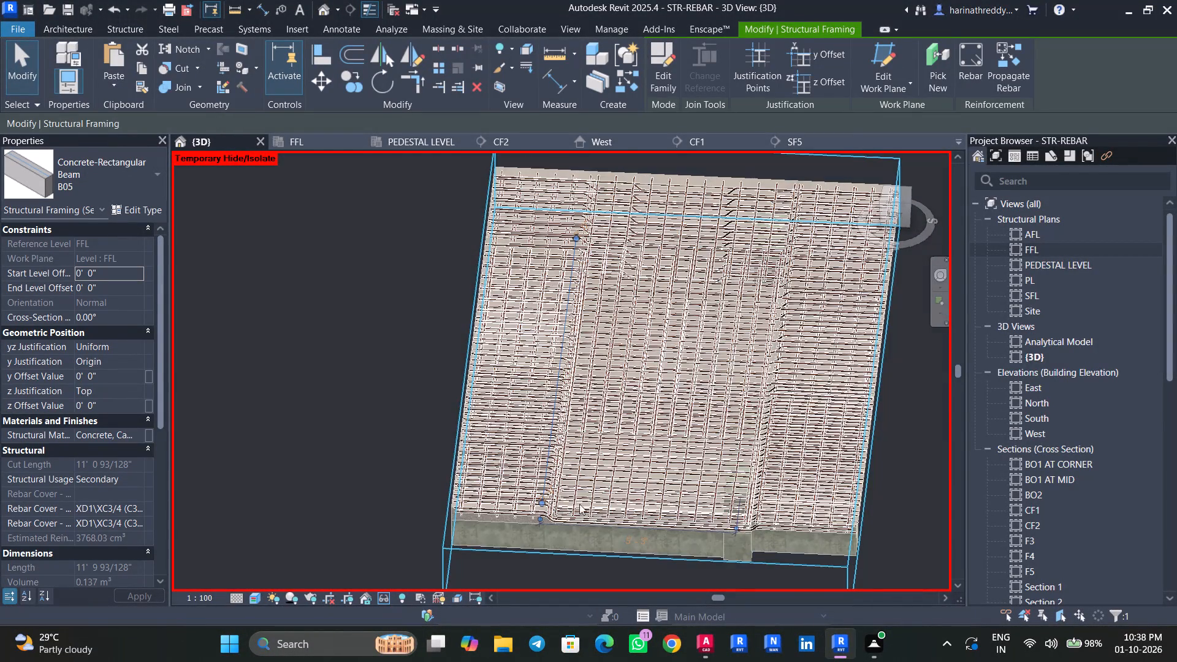
pyautogui.press('Escape')
pyautogui.scroll(3, 866, 516)
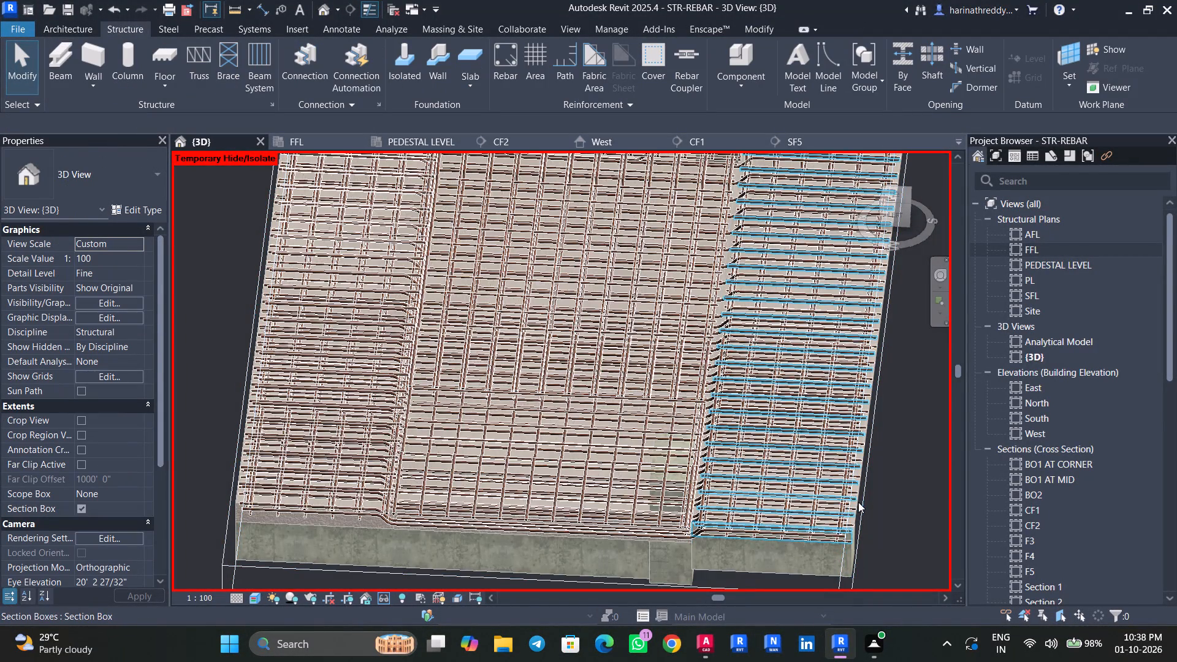
pyautogui.keyDown('shift'); pyautogui.moveTo(864, 485); pyautogui.dragTo(797, 431, button='middle'); pyautogui.keyUp('shift')
pyautogui.scroll(4, 766, 438)
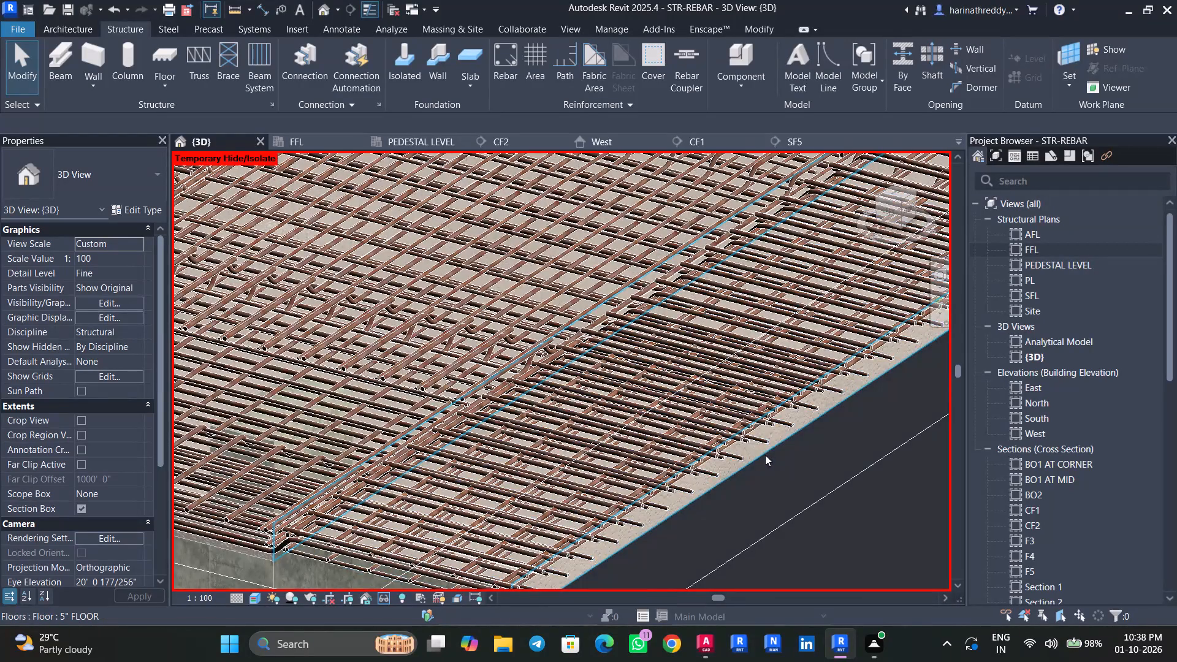
pyautogui.click(766, 455)
pyautogui.scroll(-4, 766, 455)
pyautogui.keyDown('shift'); pyautogui.moveTo(772, 471); pyautogui.dragTo(850, 489, button='middle'); pyautogui.keyUp('shift')
pyautogui.press('Escape')
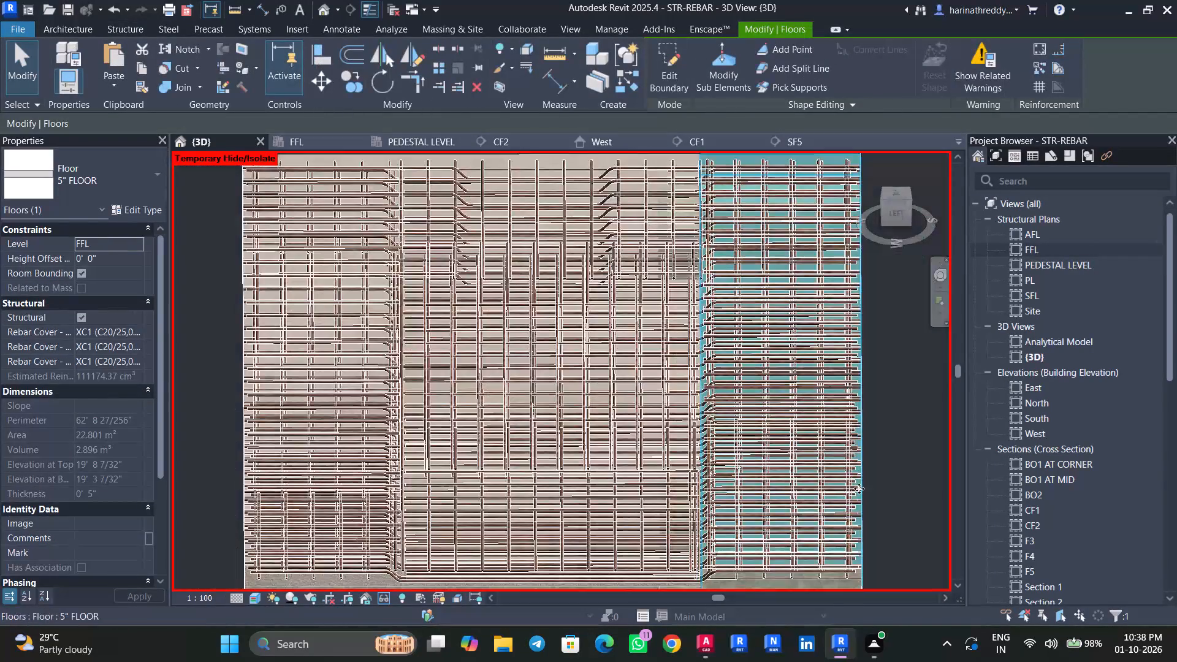
pyautogui.press('Escape')
pyautogui.press('Escape')
# Examine the cranked H16 bars and their laps at the opposite, east end of the FFL floor.
pyautogui.scroll(-5, 885, 474)
pyautogui.keyDown('shift'); pyautogui.moveTo(714, 444); pyautogui.dragTo(749, 617, button='middle'); pyautogui.keyUp('shift')
pyautogui.scroll(4, 683, 478)
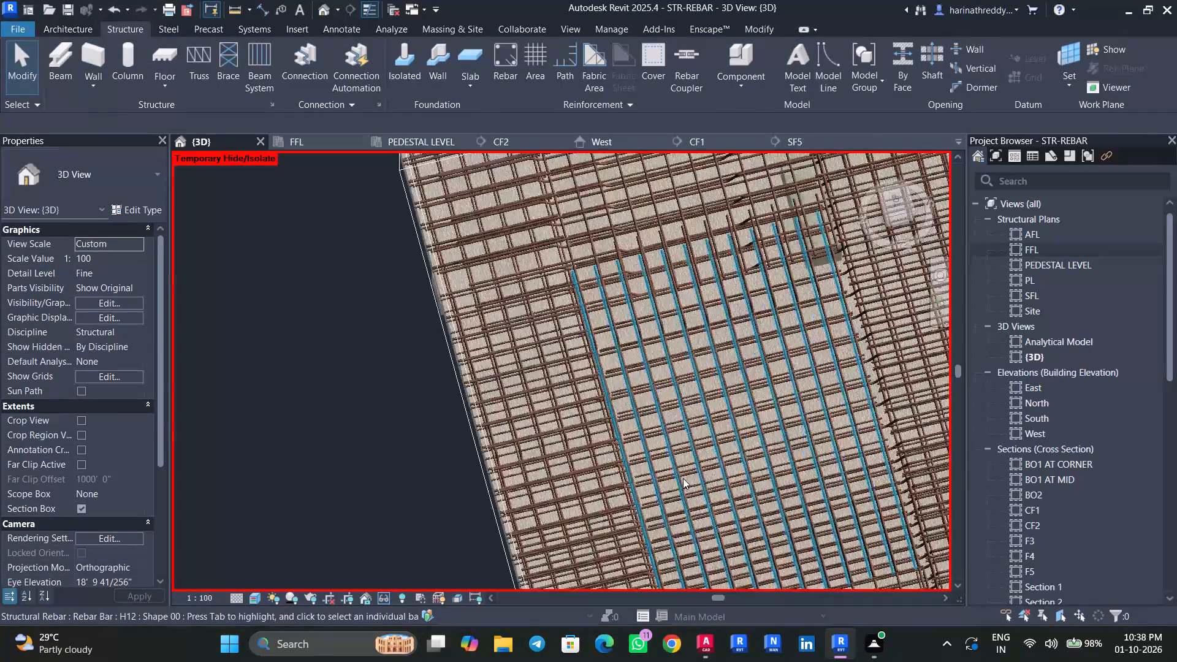
pyautogui.scroll(-7, 420, 481)
pyautogui.keyDown('shift'); pyautogui.moveTo(420, 481); pyautogui.dragTo(503, 441, button='middle'); pyautogui.keyUp('shift')
pyautogui.scroll(10, 507, 424)
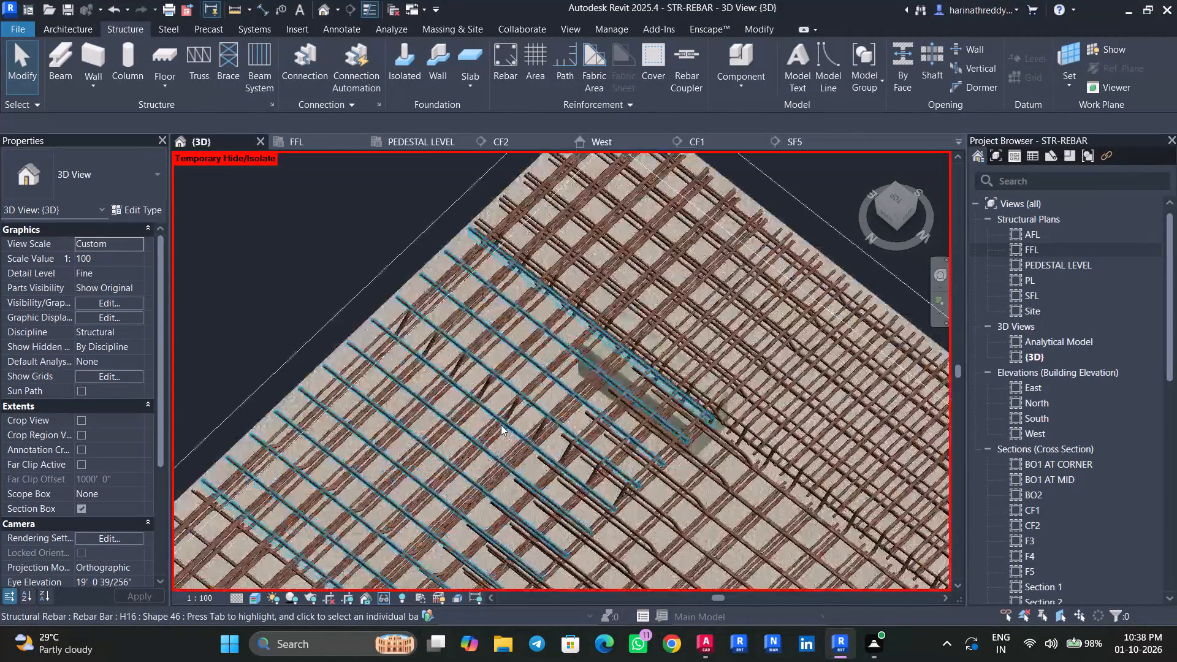
pyautogui.scroll(5, 501, 425)
pyautogui.keyDown('shift'); pyautogui.moveTo(523, 465); pyautogui.dragTo(647, 380, button='middle'); pyautogui.keyUp('shift')
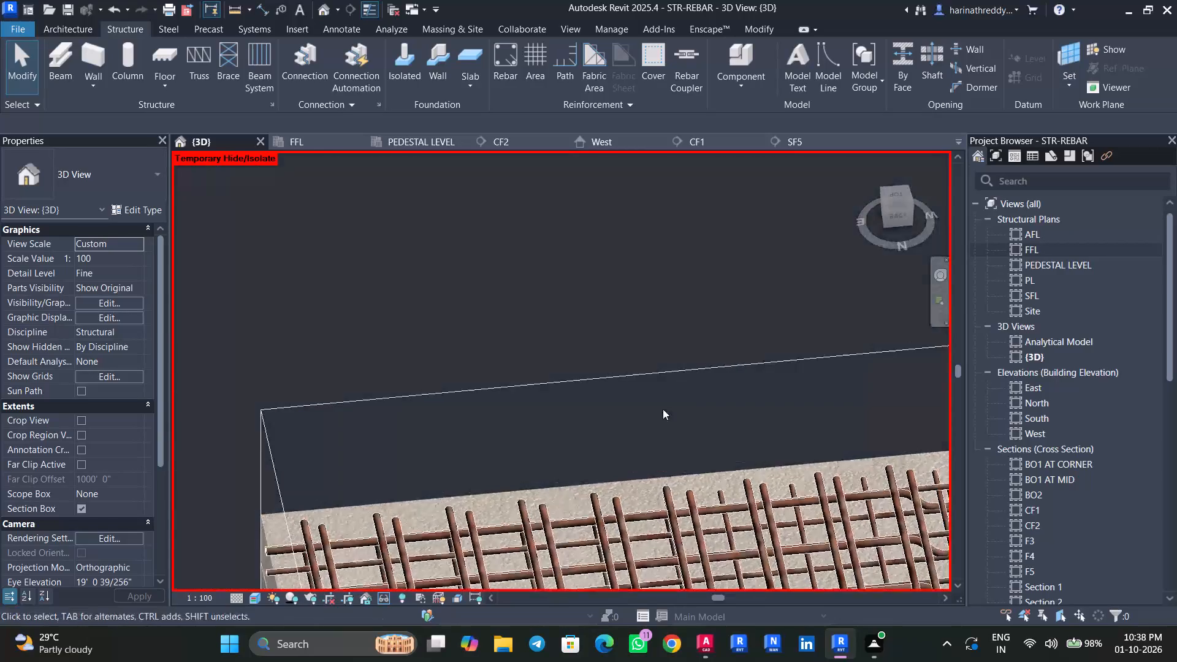
pyautogui.moveTo(663, 409); pyautogui.dragTo(644, 158, button='middle')
pyautogui.scroll(-3, 688, 268)
pyautogui.keyDown('shift'); pyautogui.moveTo(795, 457); pyautogui.dragTo(878, 370, button='middle'); pyautogui.keyUp('shift')
pyautogui.scroll(5, 755, 538)
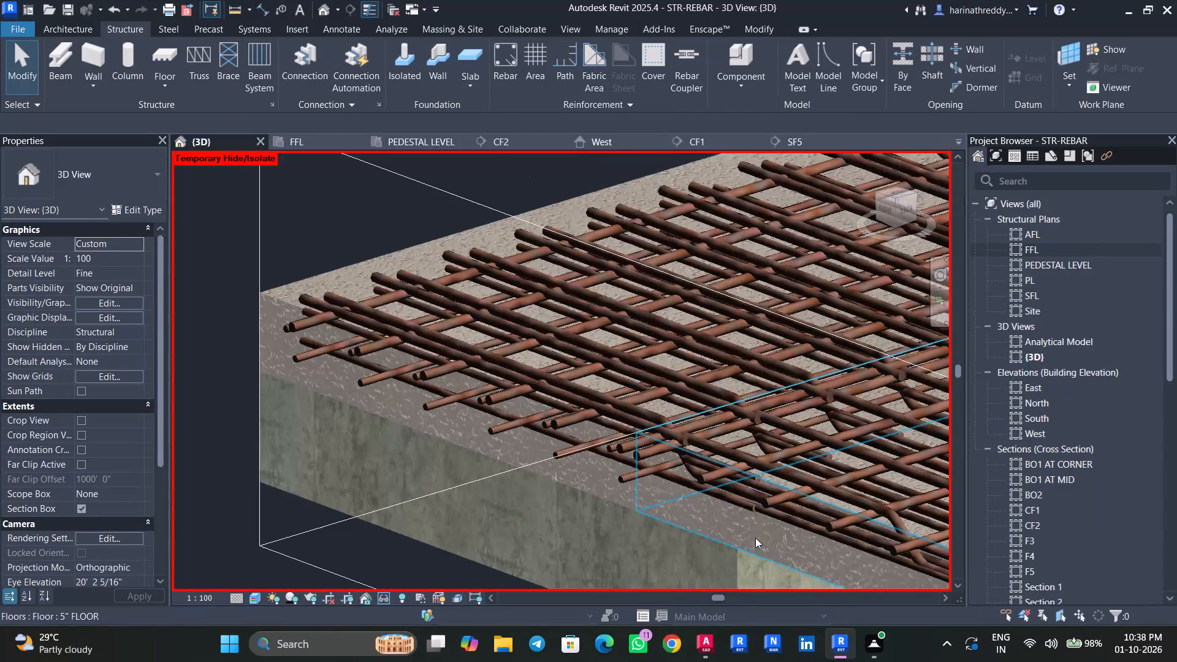
pyautogui.moveTo(741, 538); pyautogui.dragTo(452, 538, button='middle')
pyautogui.scroll(-3, 501, 523)
pyautogui.keyDown('shift'); pyautogui.moveTo(743, 512); pyautogui.dragTo(676, 557, button='middle'); pyautogui.keyUp('shift')
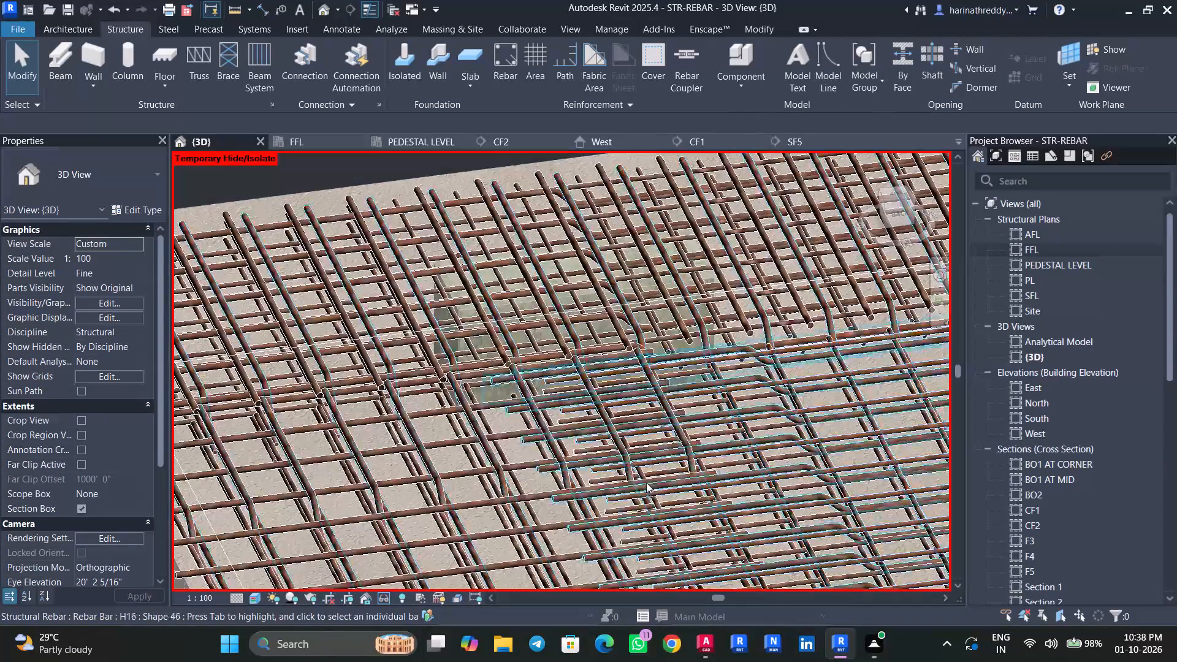
pyautogui.scroll(-4, 646, 482)
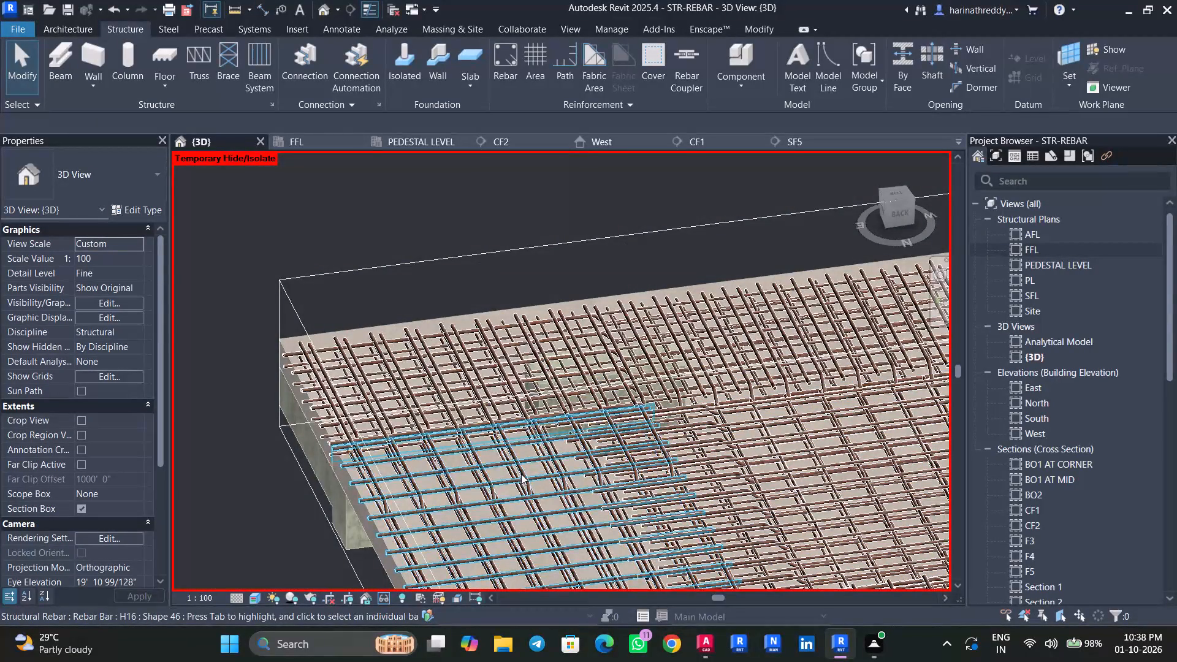
pyautogui.scroll(-4, 533, 494)
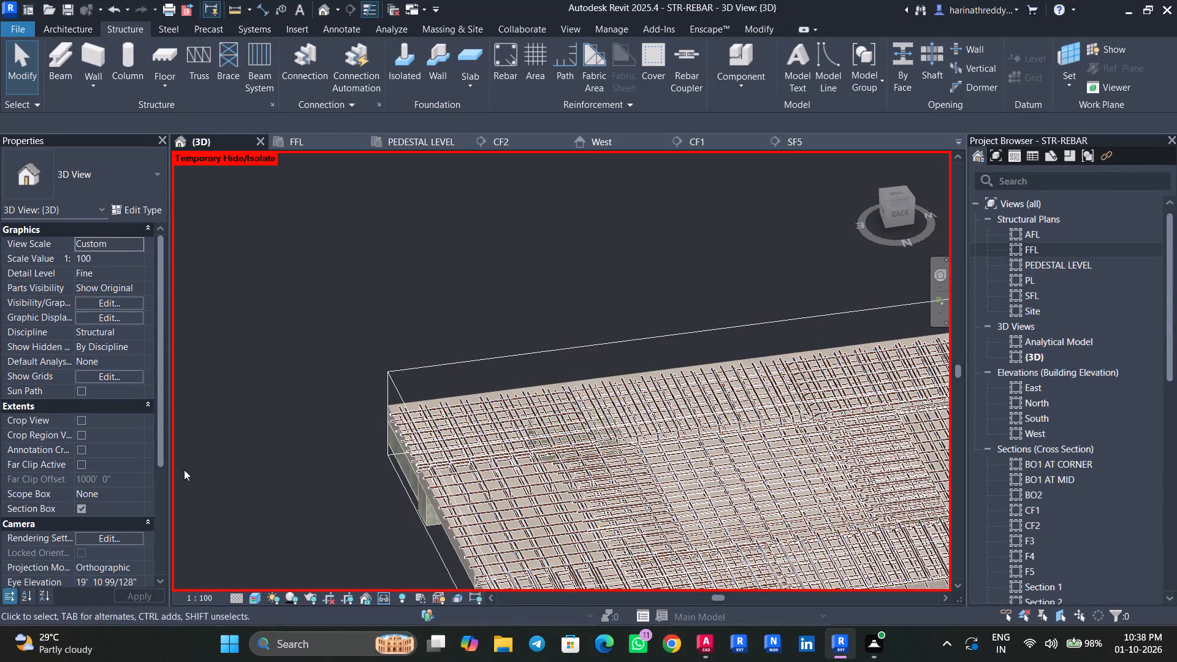
# Turn off the section box in the 3D view to show the whole structure.
pyautogui.click(78, 504)
pyautogui.scroll(-4, 348, 424)
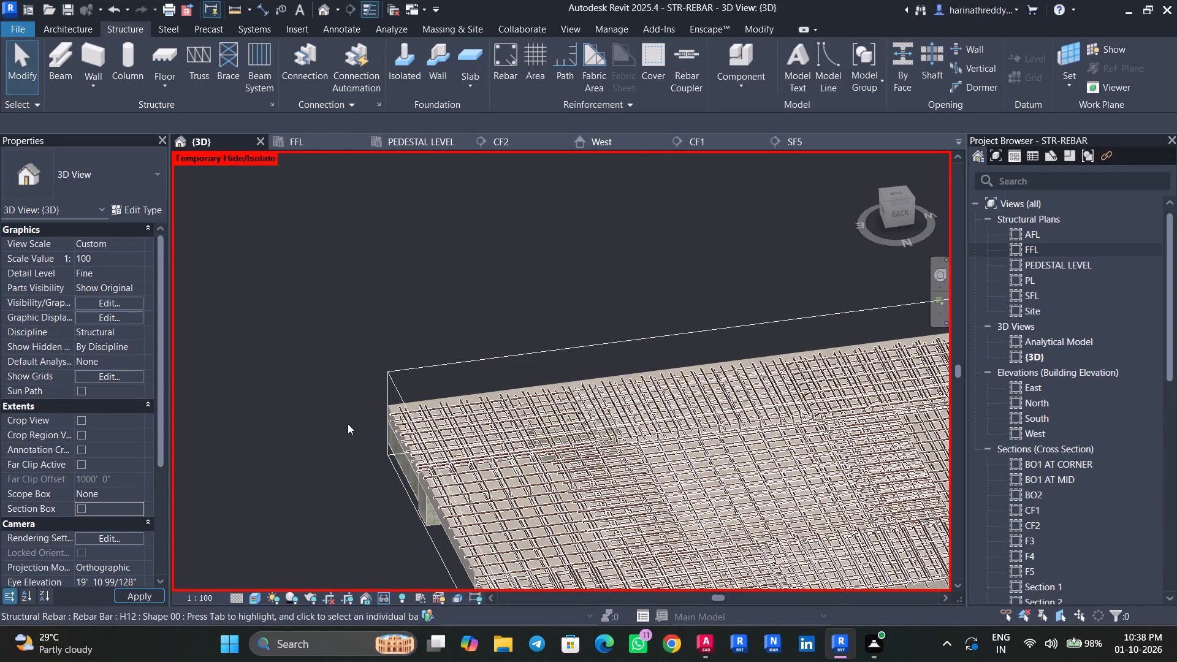
pyautogui.press('Escape')
pyautogui.press('Escape')
pyautogui.scroll(-7, 715, 315)
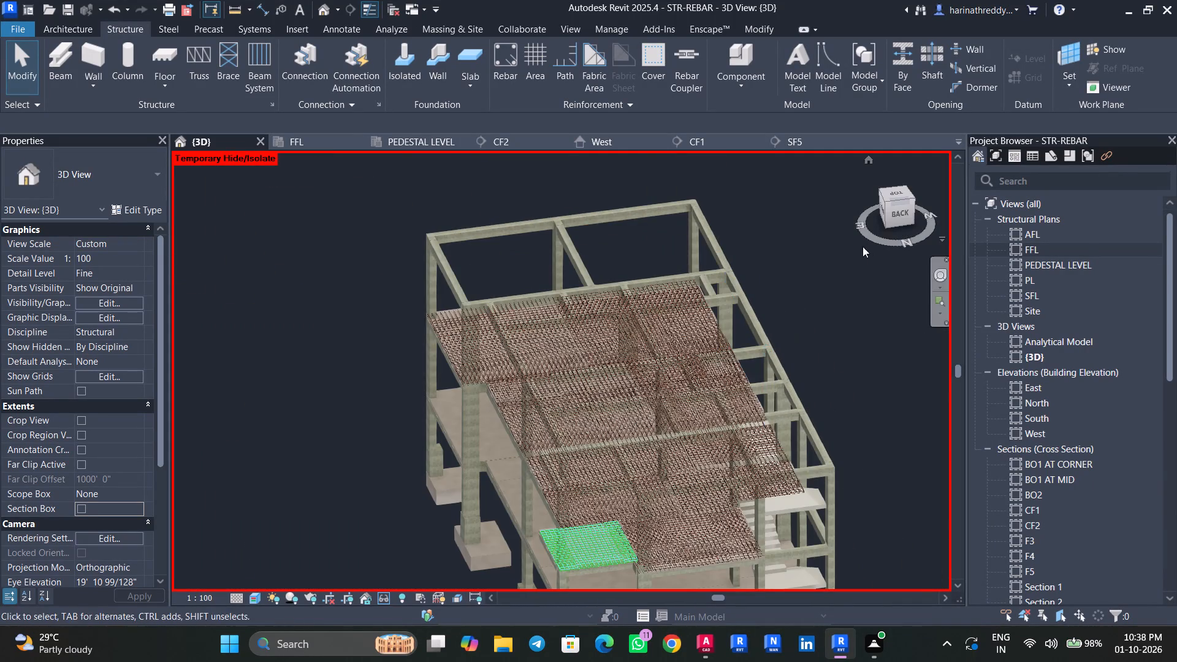
# Examine the FFL slab reinforcement within the whole structure from the east side and from above.
pyautogui.click(883, 213)
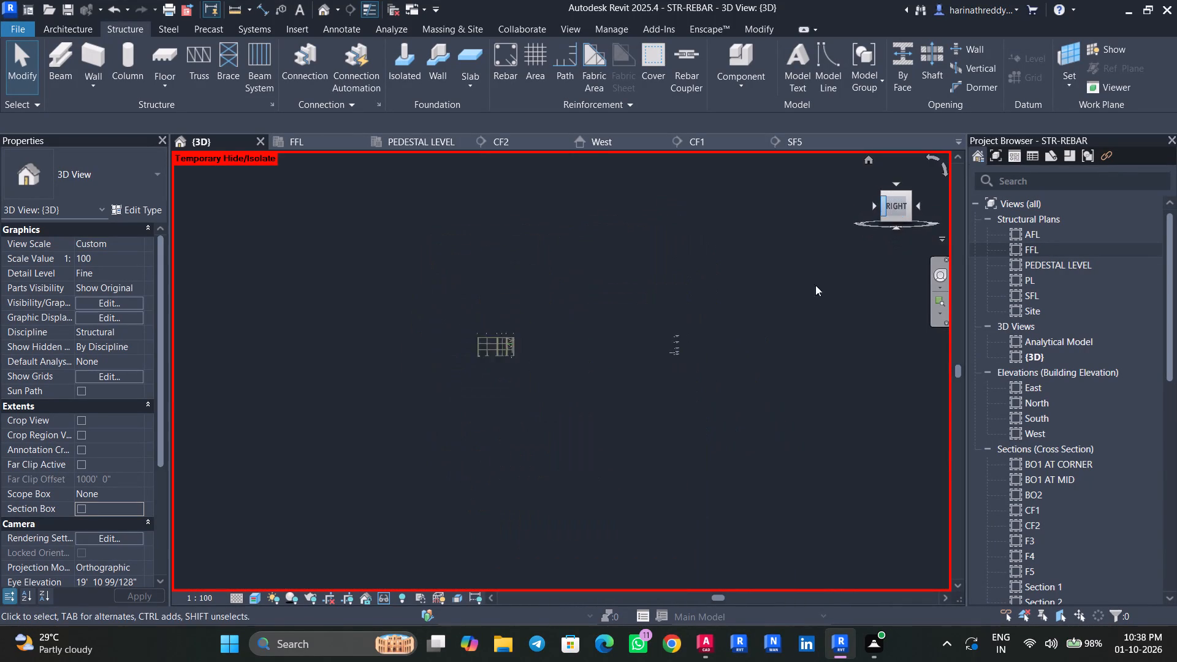
pyautogui.press('Escape')
pyautogui.press('Escape')
pyautogui.scroll(16, 467, 374)
pyautogui.scroll(4, 513, 344)
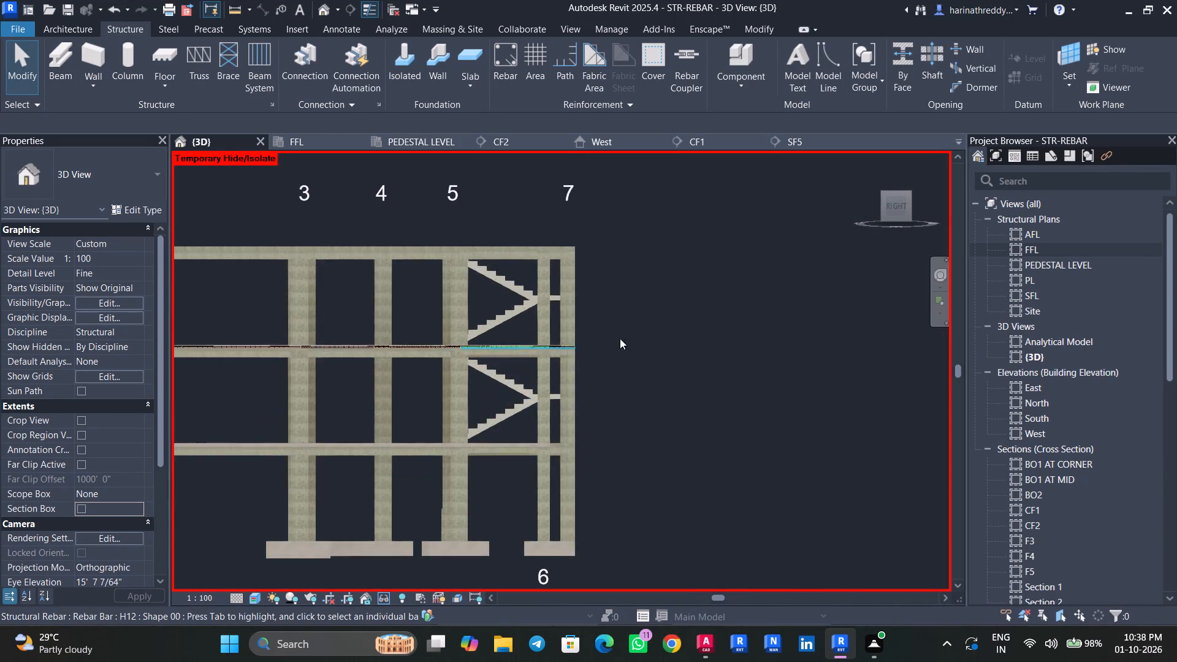
pyautogui.keyDown('shift'); pyautogui.moveTo(624, 343); pyautogui.dragTo(635, 406, button='middle'); pyautogui.keyUp('shift')
pyautogui.moveTo(635, 406); pyautogui.dragTo(511, 188, button='middle')
pyautogui.scroll(-8, 515, 260)
pyautogui.keyDown('shift'); pyautogui.moveTo(557, 280); pyautogui.dragTo(569, 319, button='middle'); pyautogui.keyUp('shift')
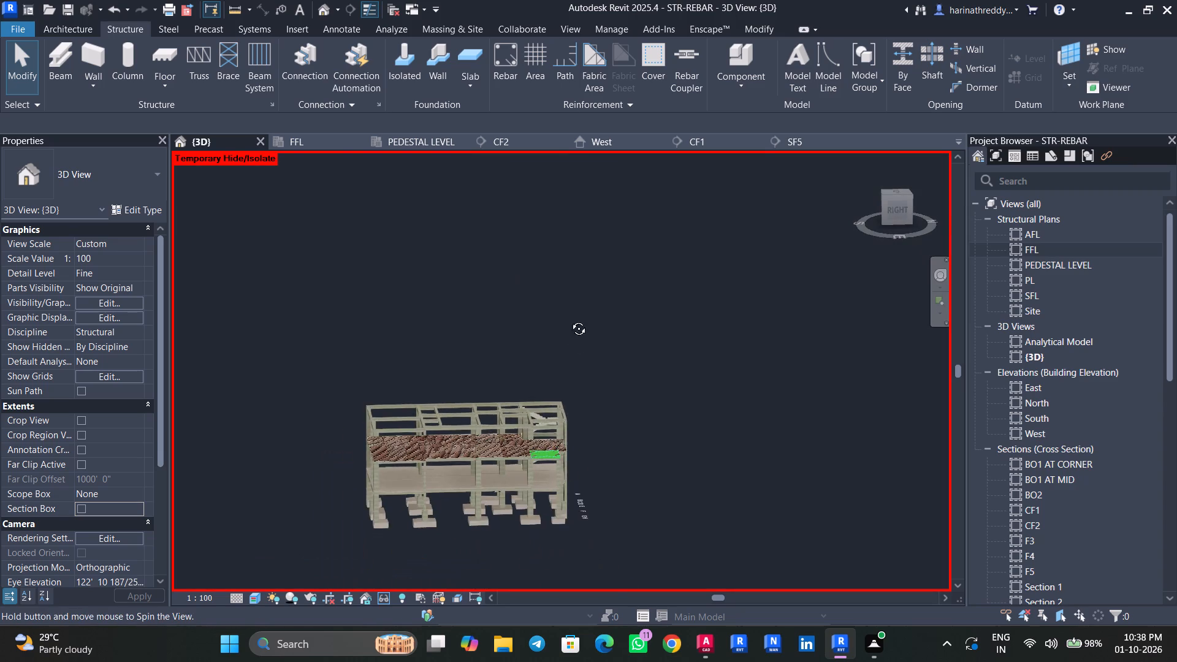
pyautogui.keyDown('shift'); pyautogui.moveTo(569, 319); pyautogui.dragTo(570, 389, button='middle'); pyautogui.keyUp('shift')
pyautogui.moveTo(573, 388); pyautogui.dragTo(459, 209, button='middle')
pyautogui.scroll(-9, 459, 245)
pyautogui.scroll(1, 482, 355)
pyautogui.scroll(-1, 482, 355)
pyautogui.scroll(1, 482, 355)
pyautogui.scroll(-1, 482, 355)
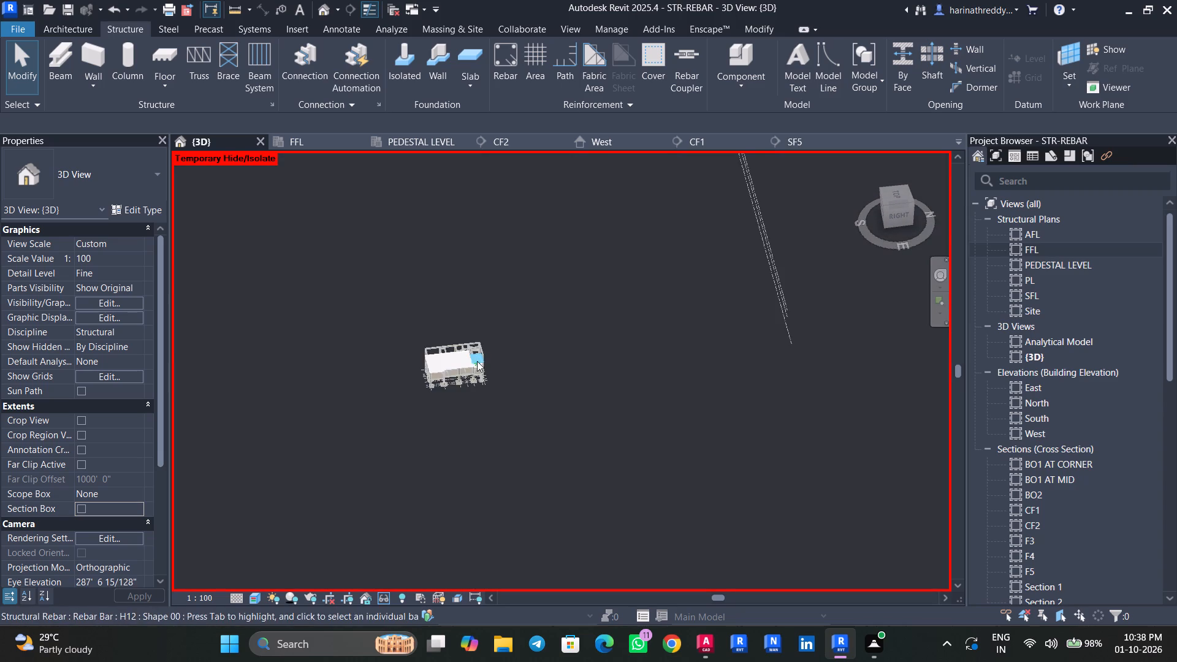
pyautogui.scroll(20, 477, 361)
pyautogui.scroll(6, 477, 361)
pyautogui.scroll(-3, 519, 412)
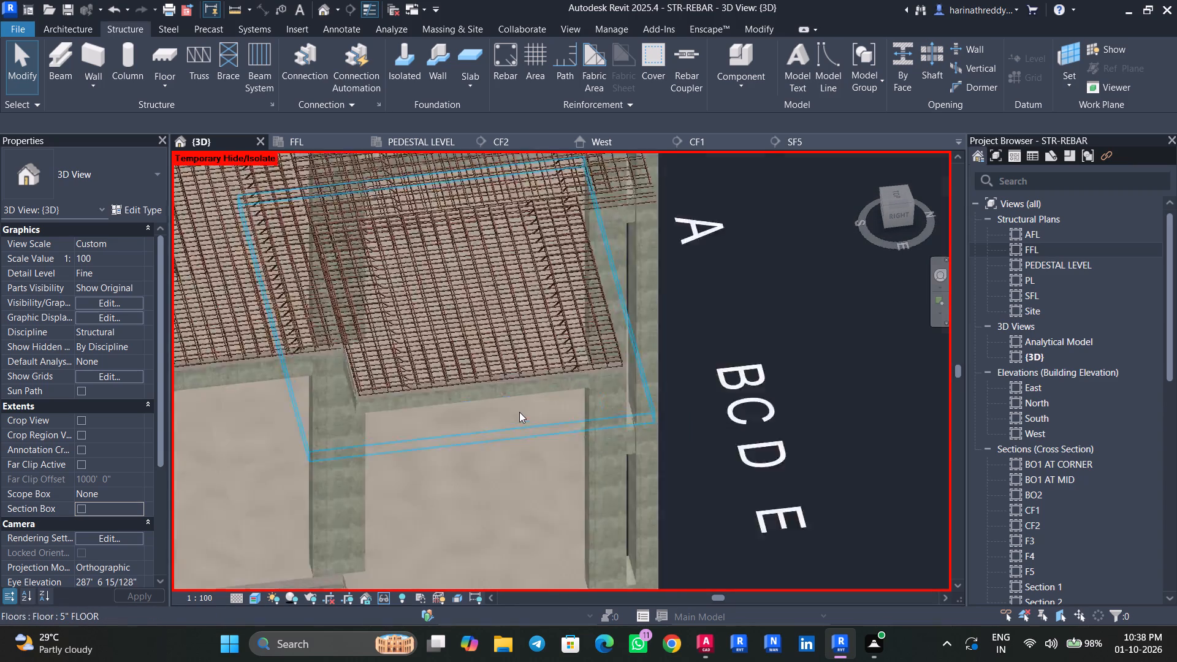
pyautogui.scroll(-8, 519, 412)
# Select the elements at the FFL level from the east side and filter the selection to floors and structural rebar only.
pyautogui.keyDown('shift'); pyautogui.moveTo(688, 324); pyautogui.dragTo(754, 378, button='middle'); pyautogui.keyUp('shift')
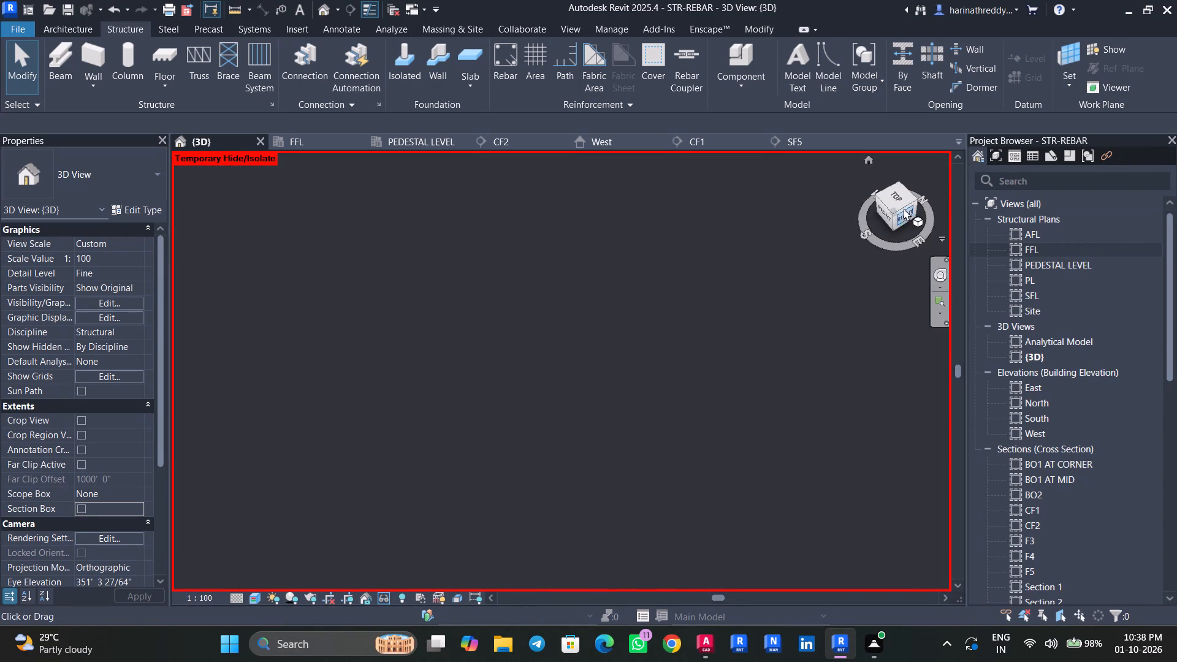
pyautogui.click(897, 197)
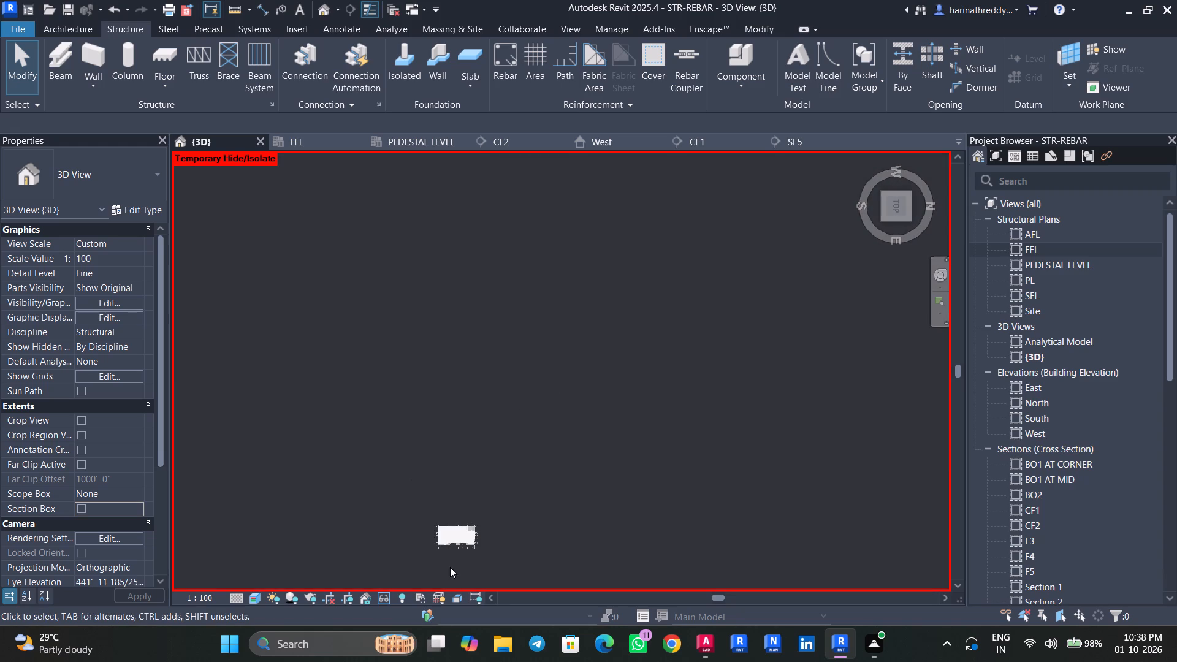
pyautogui.scroll(13, 467, 554)
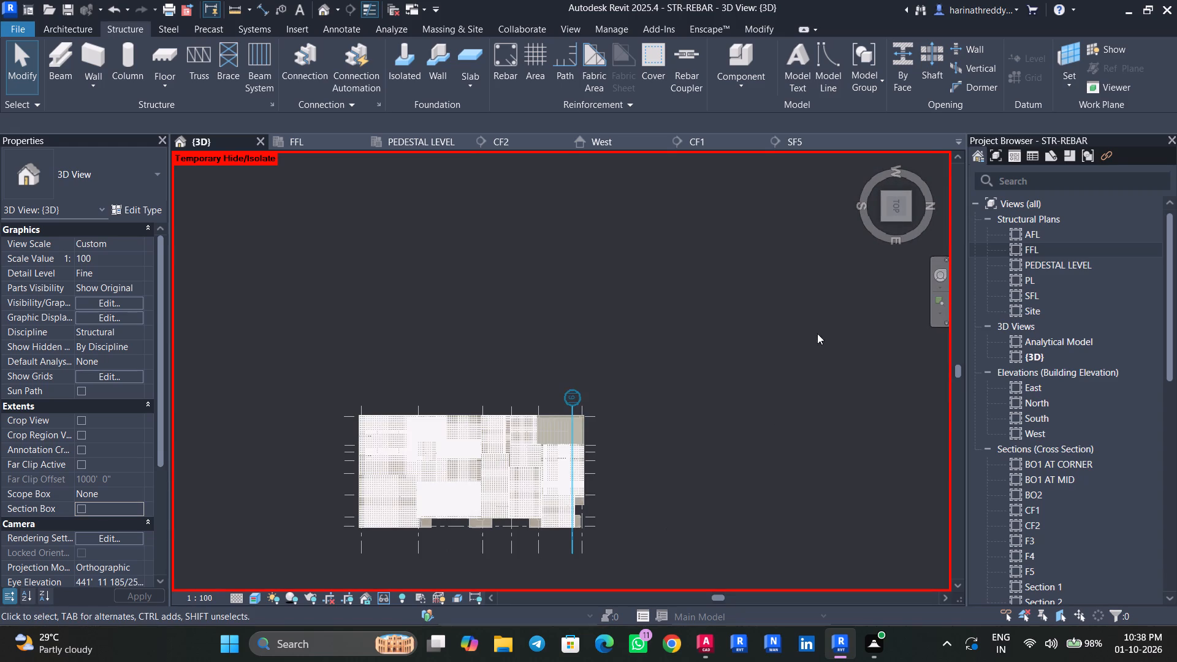
pyautogui.click(895, 221)
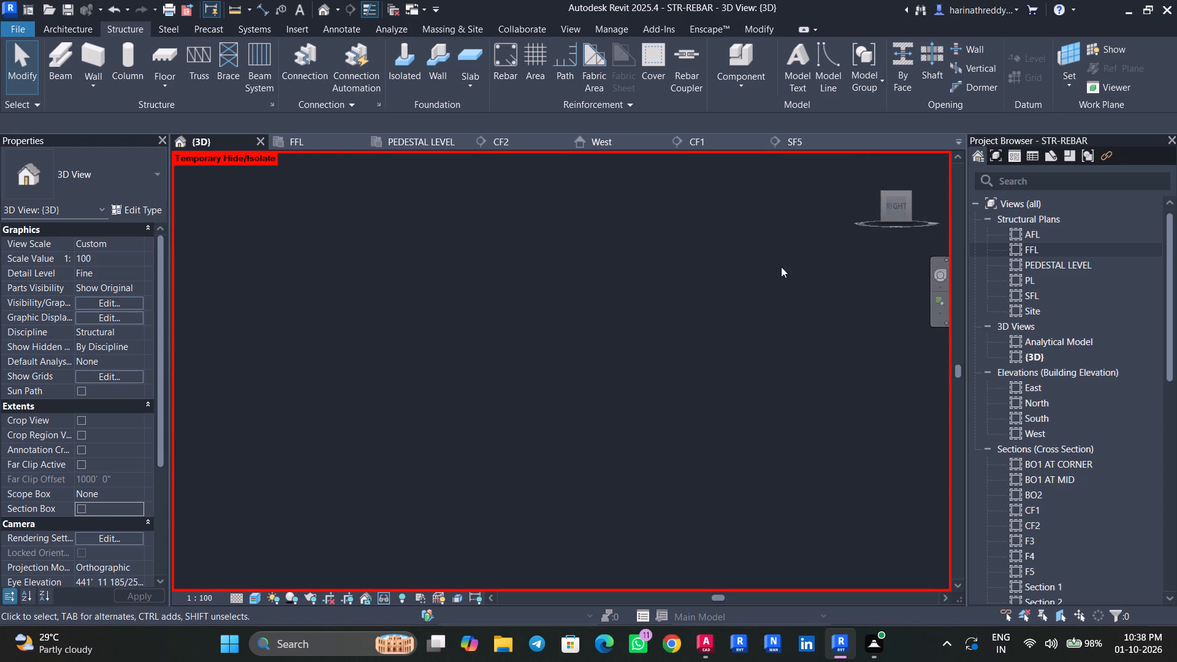
pyautogui.scroll(3, 402, 363)
pyautogui.scroll(-1, 402, 363)
pyautogui.scroll(9, 450, 370)
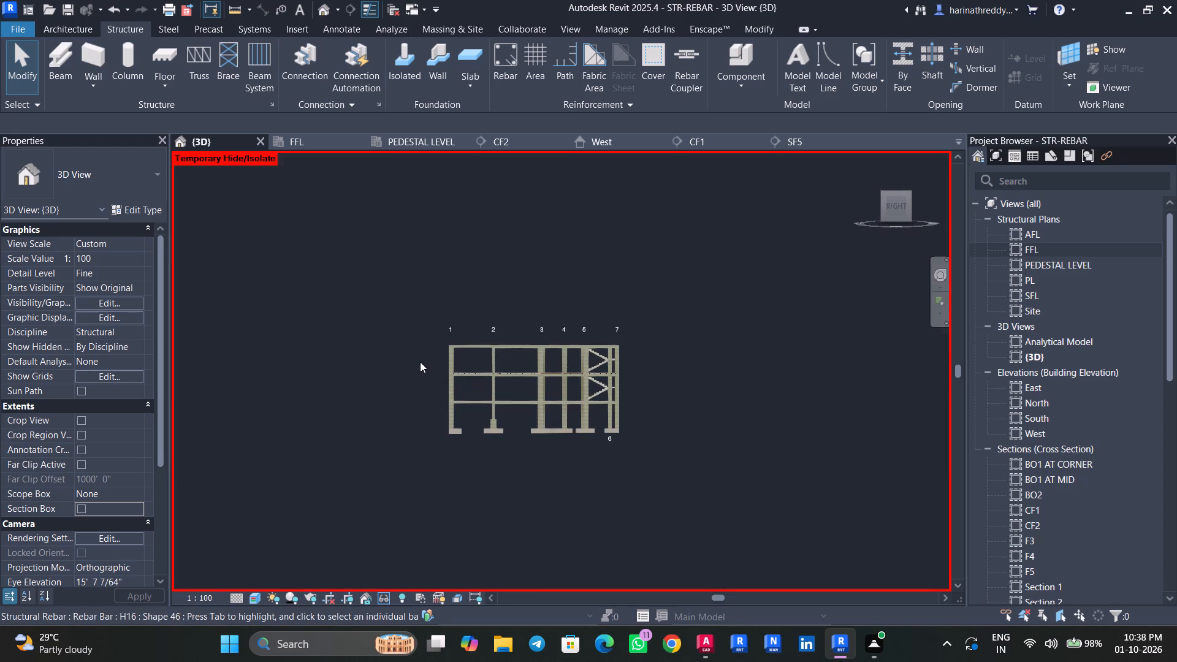
pyautogui.moveTo(420, 362); pyautogui.dragTo(641, 381)
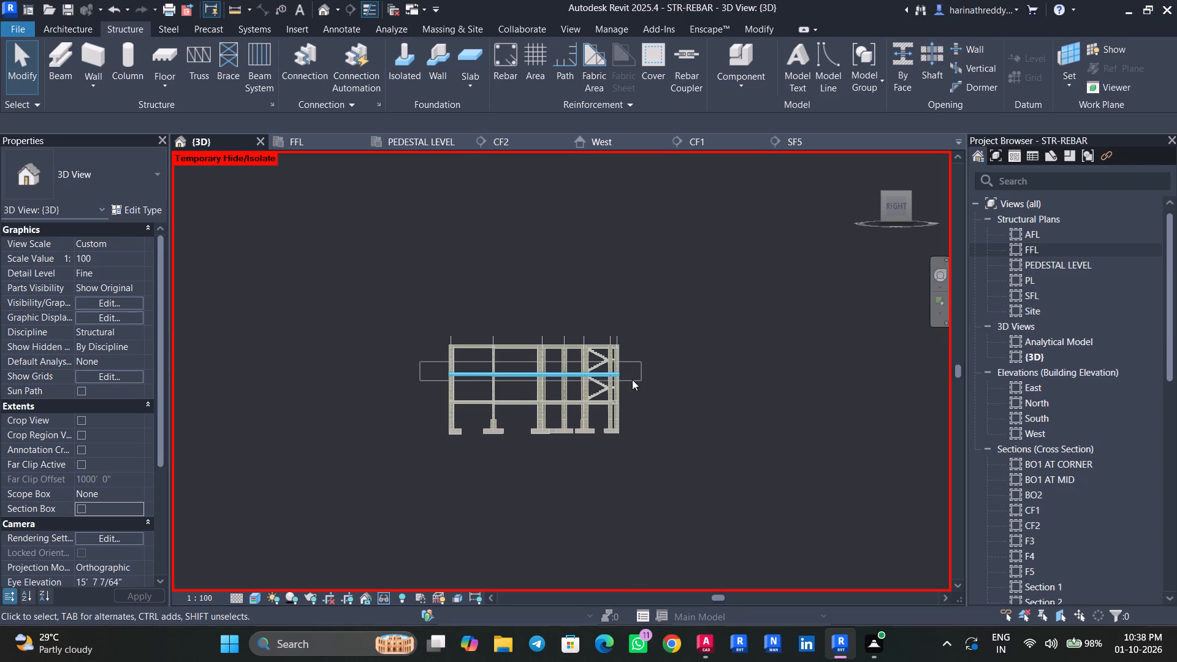
pyautogui.click(726, 77)
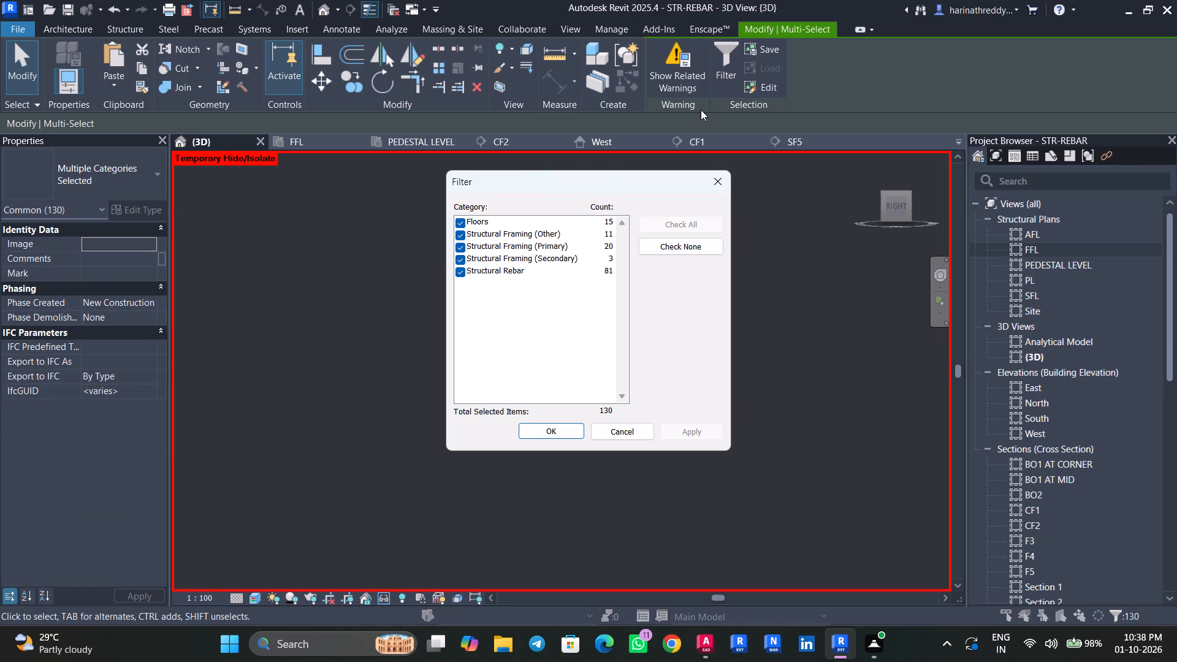
pyautogui.click(460, 264)
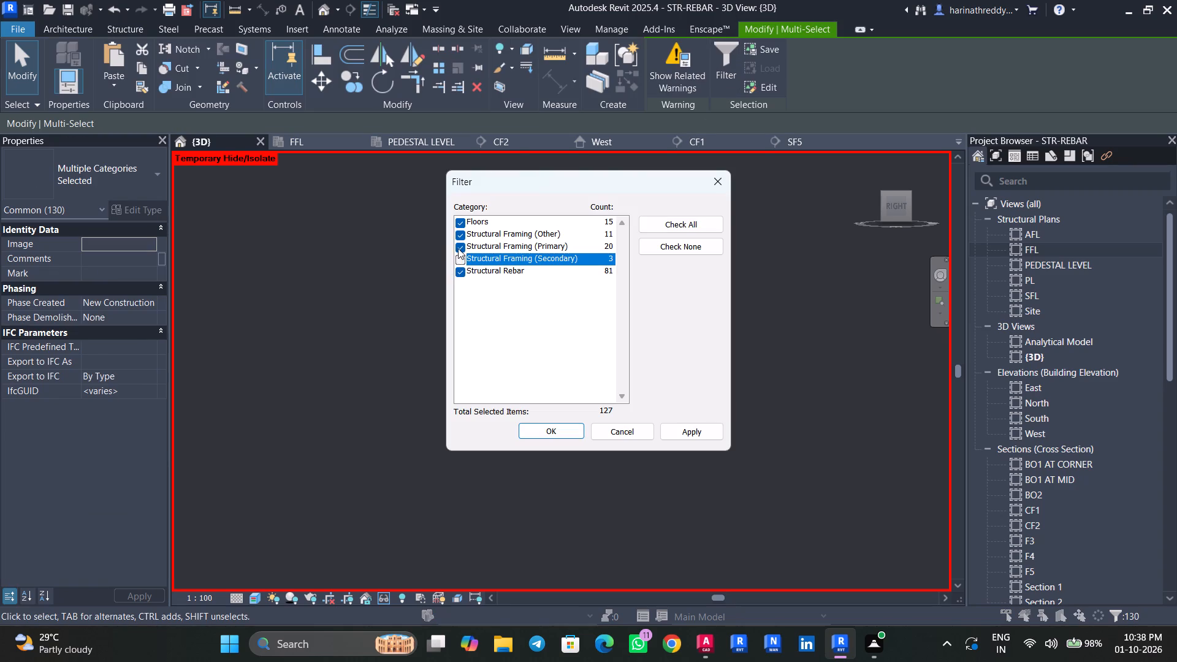
pyautogui.click(458, 246)
pyautogui.click(459, 235)
pyautogui.click(690, 432)
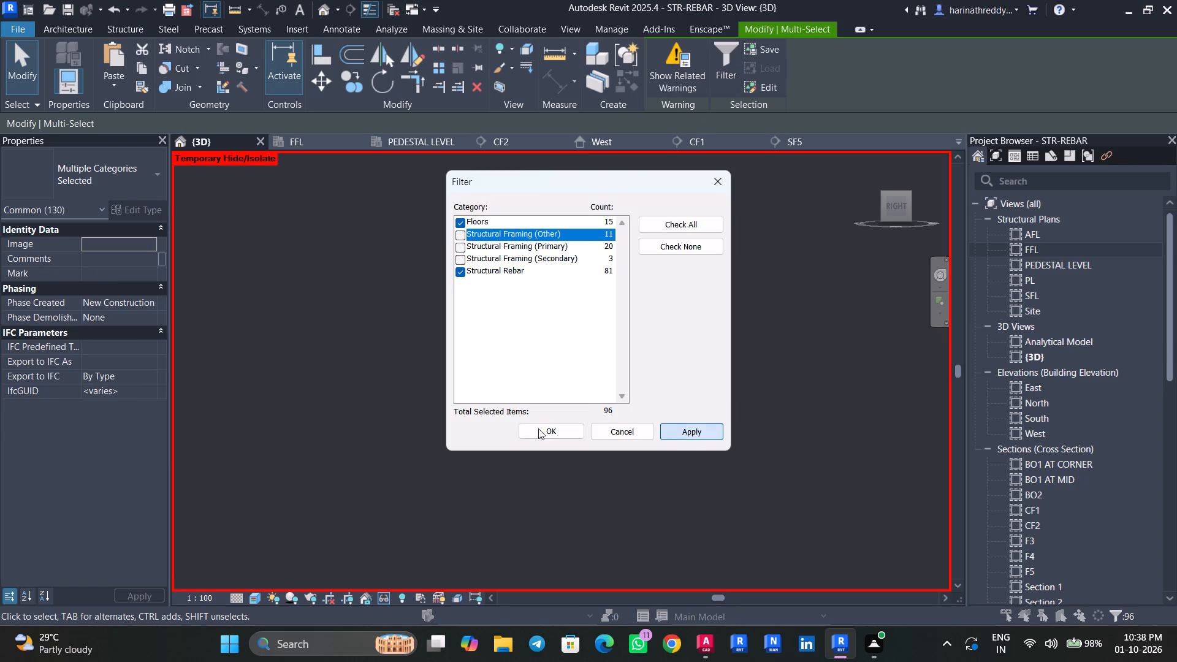
pyautogui.click(541, 431)
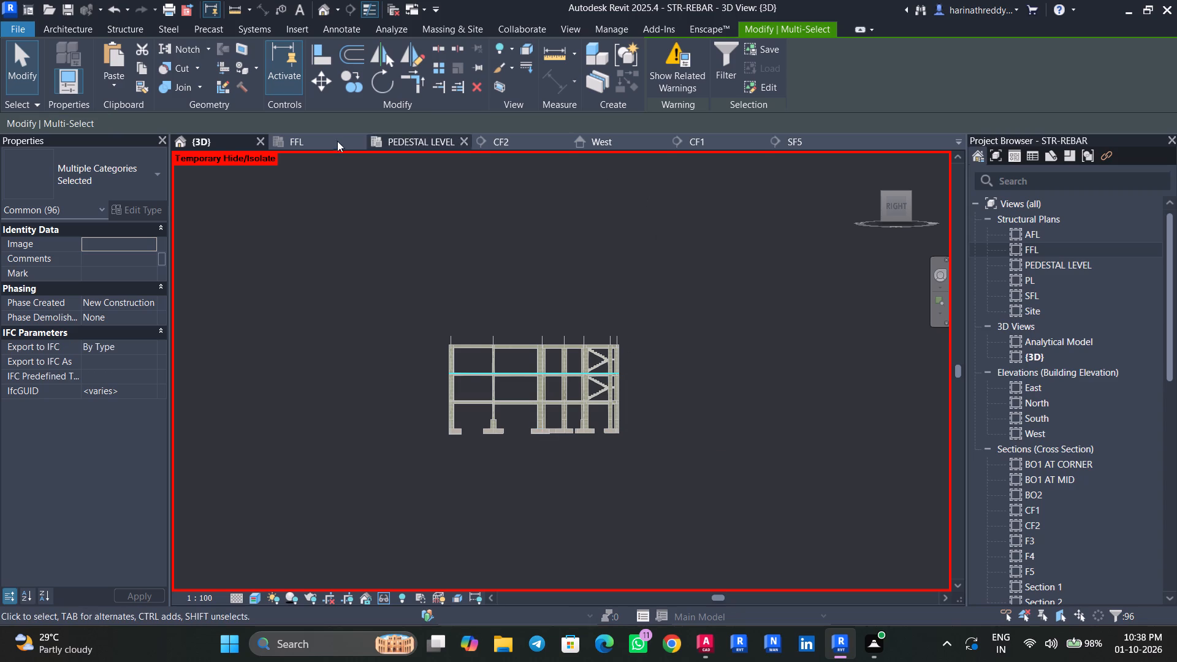
# Copy the selected FFL floors and rebar and paste them aligned to the SFL level.
pyautogui.doubleClick(147, 72)
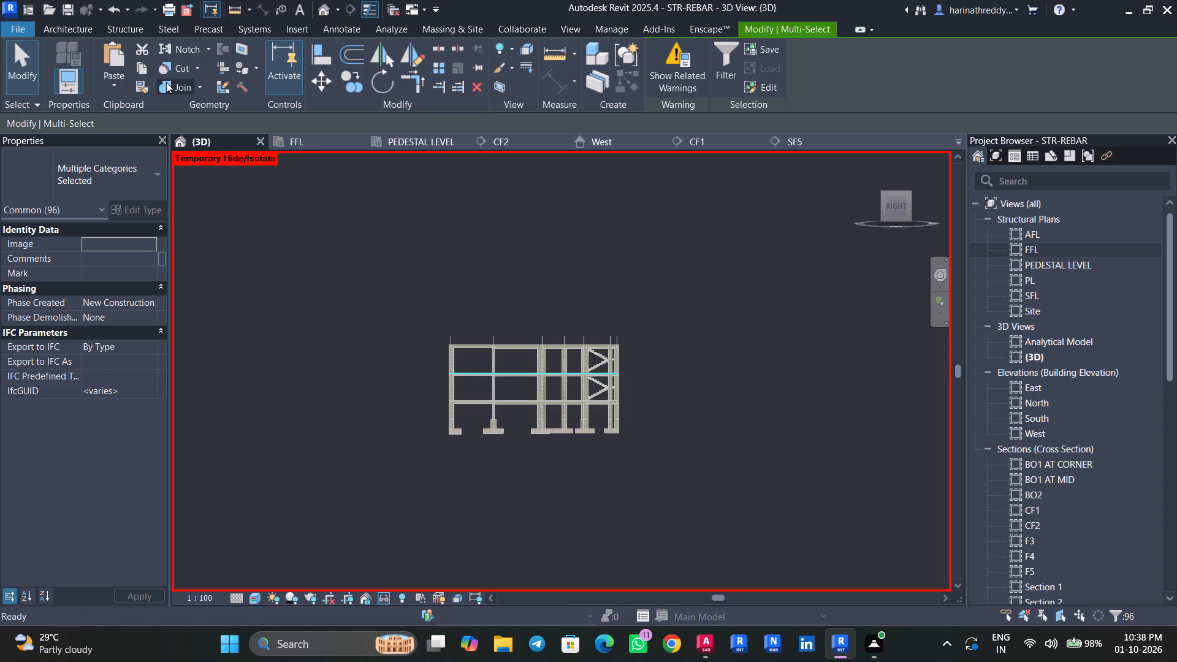
pyautogui.click(107, 86)
pyautogui.click(121, 137)
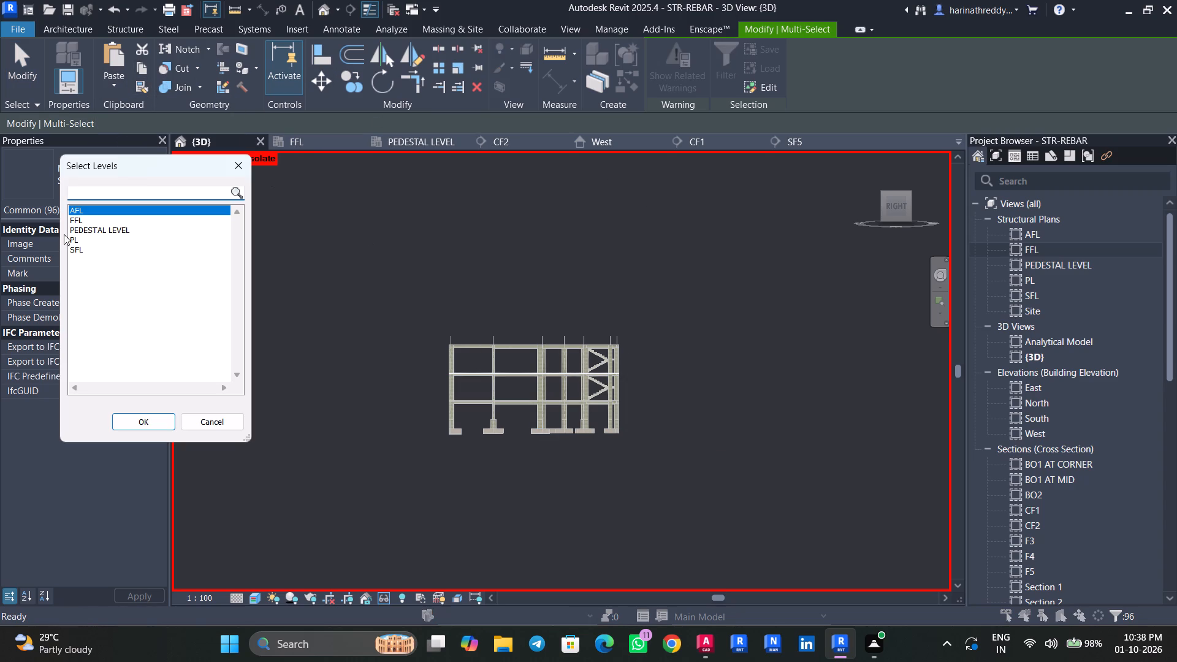
pyautogui.click(83, 250)
pyautogui.click(146, 424)
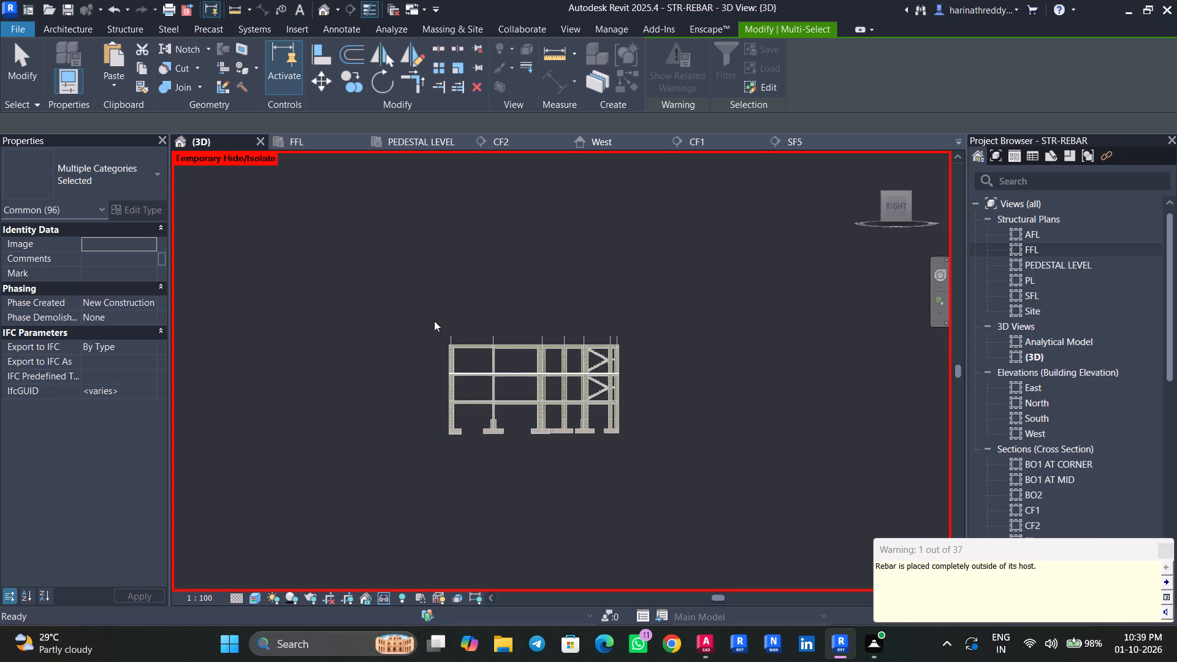
pyautogui.click(1167, 555)
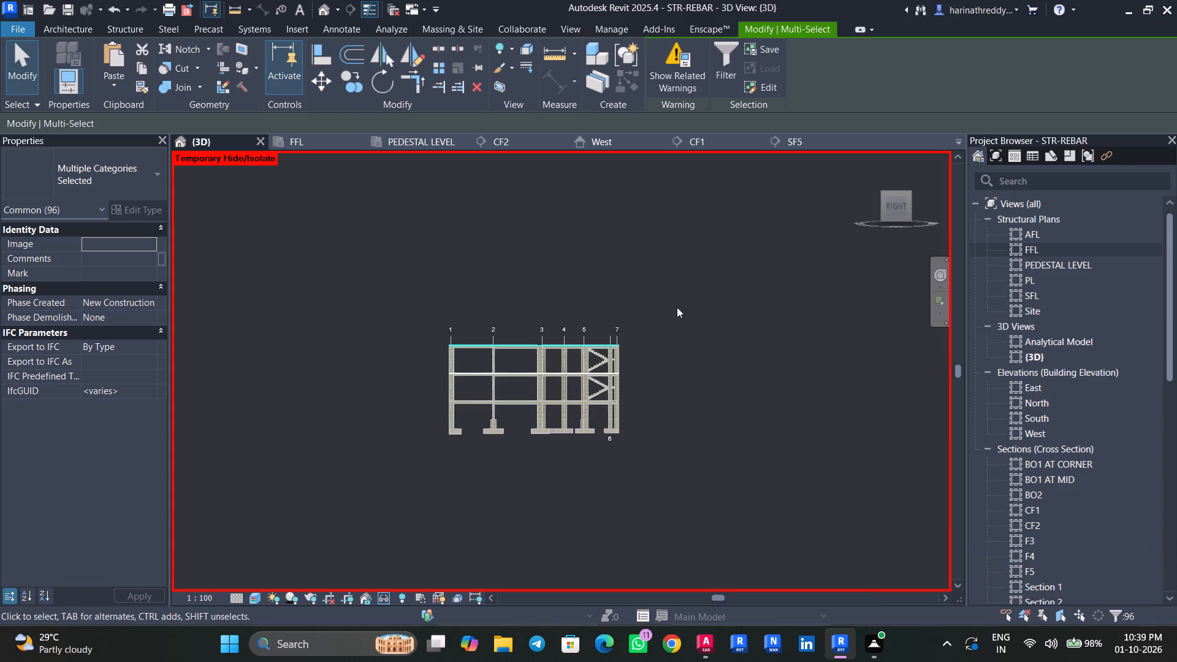
# Examine the pasted SFL slab reinforcement, checking the H16 cranked bars and H12 straight bars in the east-edge bay.
pyautogui.keyDown('shift'); pyautogui.moveTo(678, 308); pyautogui.dragTo(768, 472, button='middle'); pyautogui.keyUp('shift')
pyautogui.scroll(10, 560, 321)
pyautogui.press('Escape')
pyautogui.press('Escape')
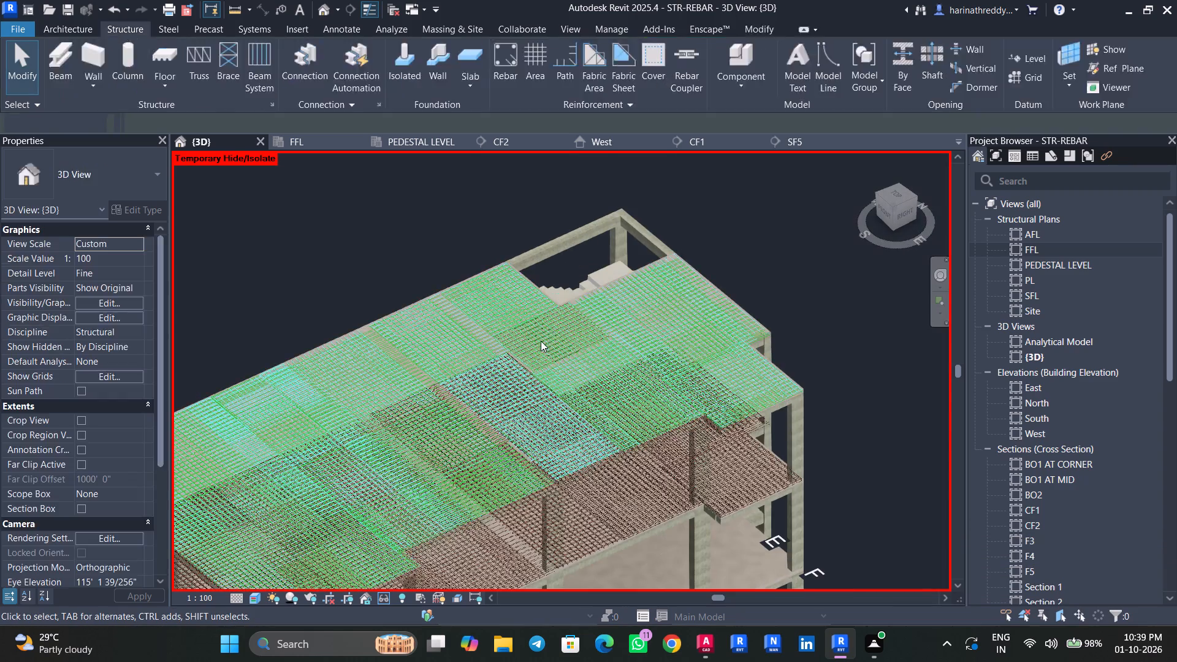
pyautogui.scroll(12, 497, 374)
pyautogui.scroll(-5, 457, 397)
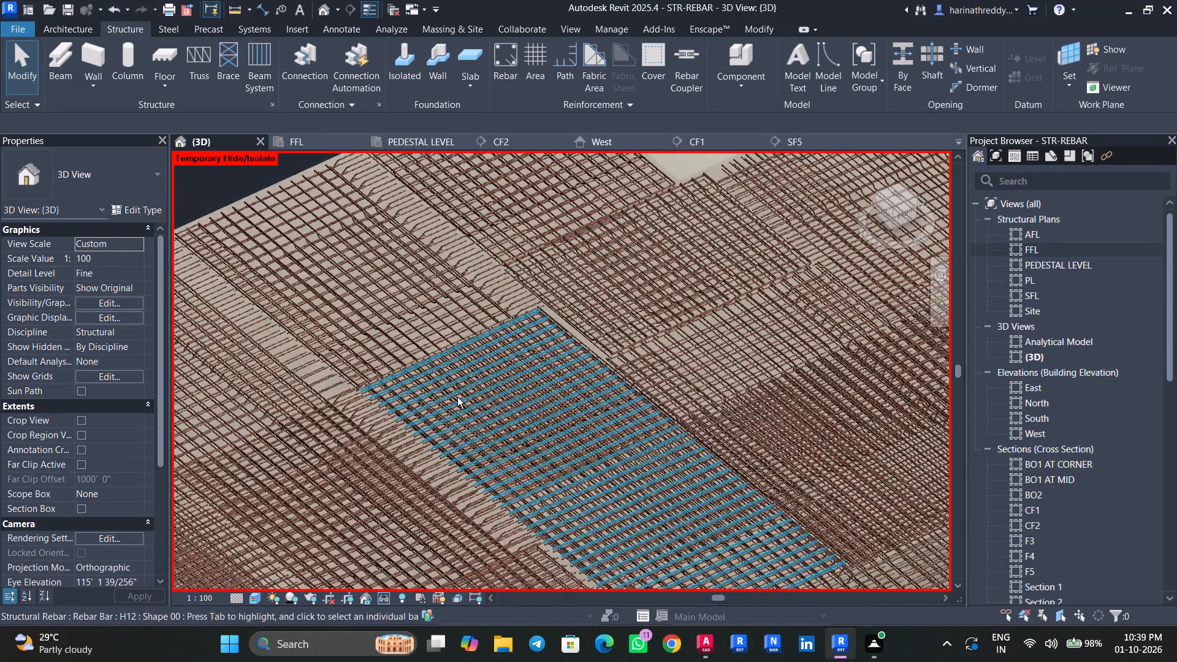
pyautogui.keyDown('shift'); pyautogui.moveTo(457, 397); pyautogui.dragTo(528, 408, button='middle'); pyautogui.keyUp('shift')
pyautogui.moveTo(528, 409); pyautogui.dragTo(787, 409, button='middle')
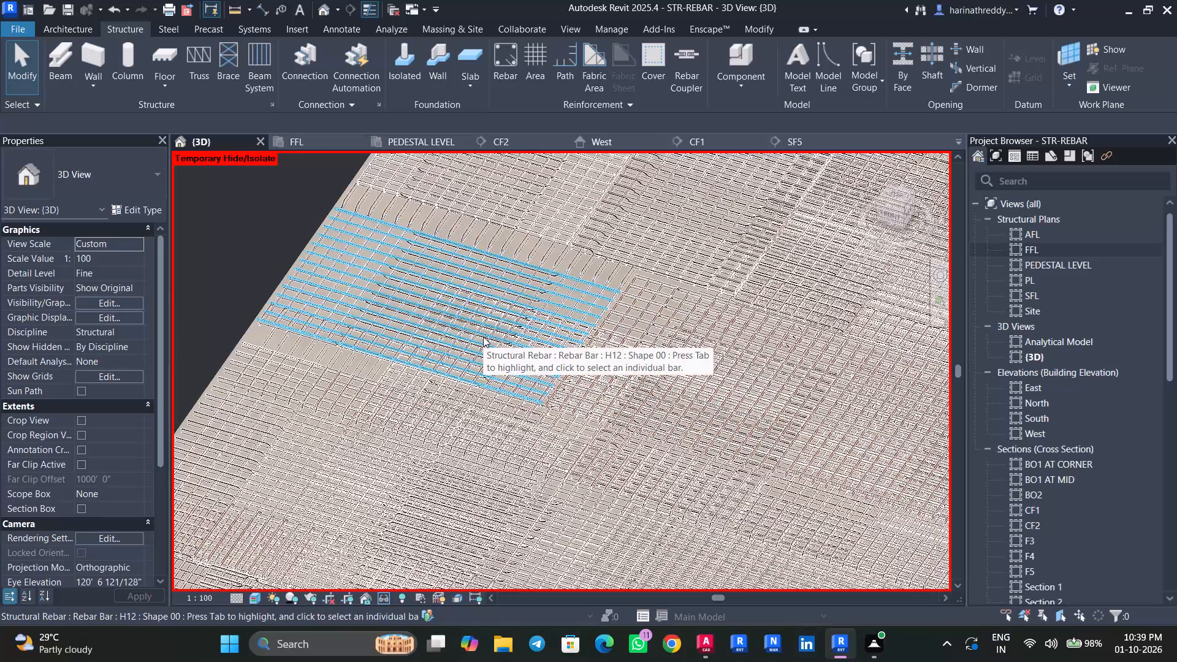
pyautogui.press('Escape')
pyautogui.press('Escape')
pyautogui.click(473, 235)
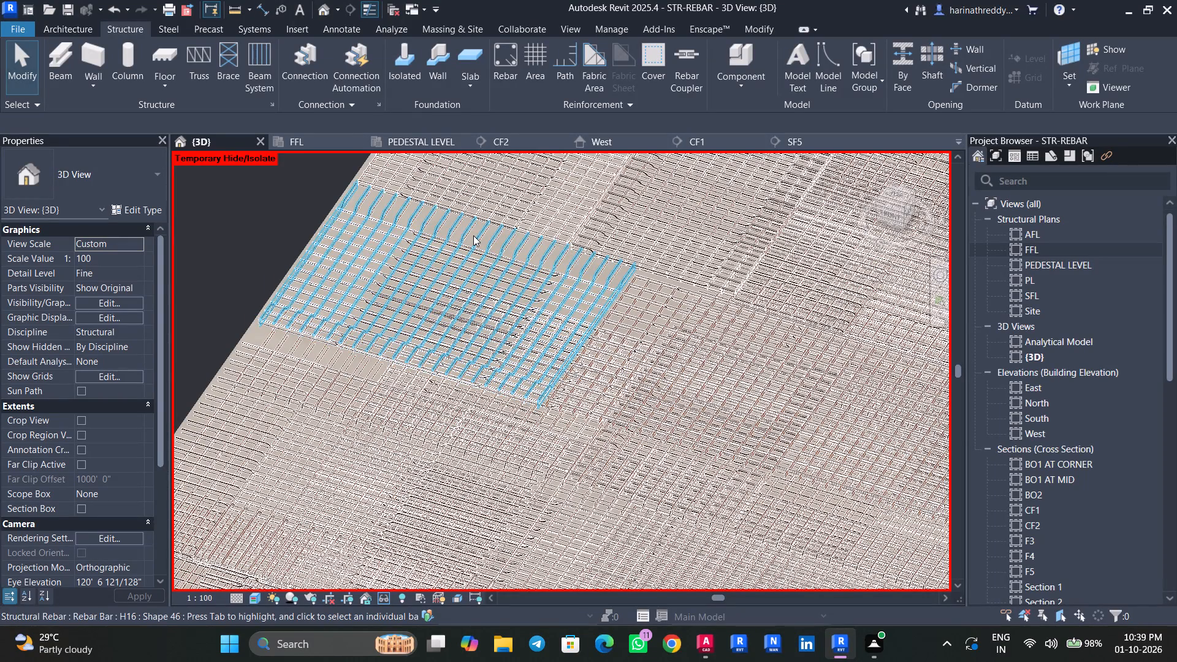
pyautogui.keyDown('shift'); pyautogui.moveTo(486, 276); pyautogui.dragTo(656, 379, button='middle'); pyautogui.keyUp('shift')
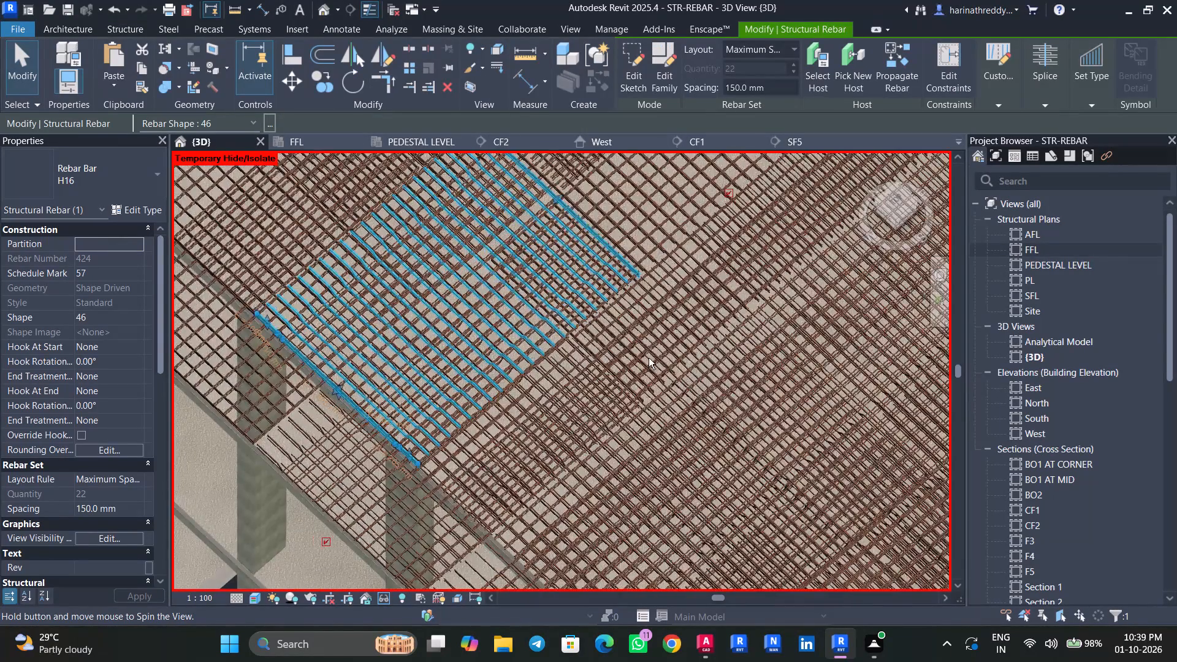
pyautogui.press('Escape')
pyautogui.press('Escape')
pyautogui.scroll(5, 402, 289)
pyautogui.scroll(-5, 359, 294)
pyautogui.click(359, 294)
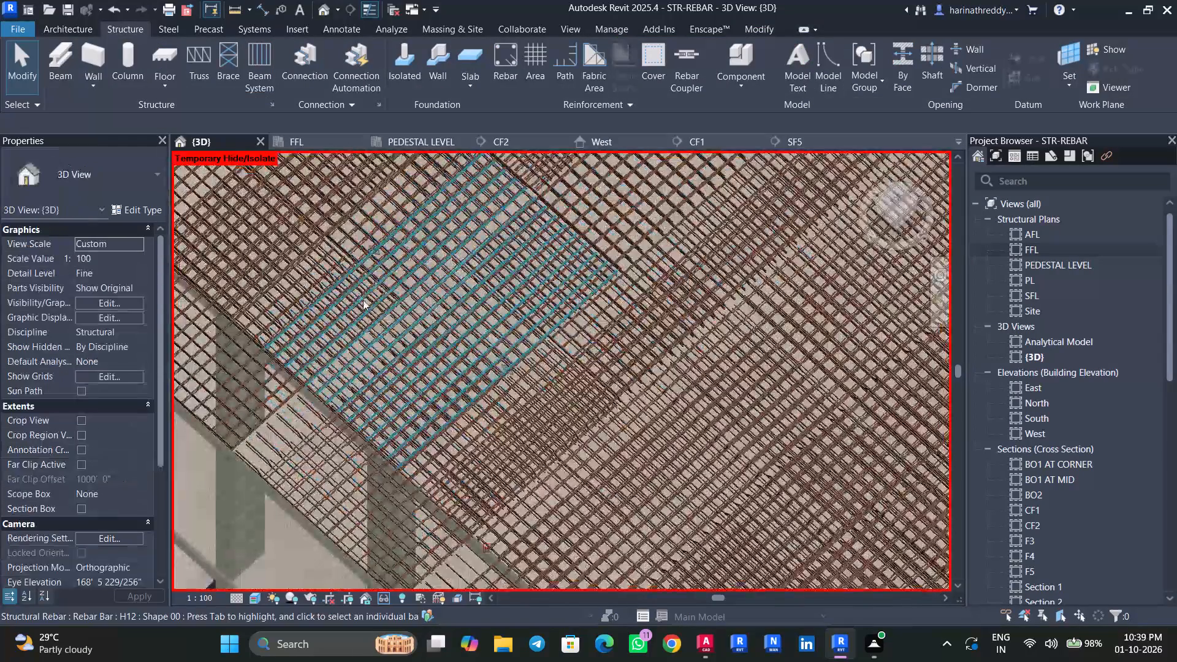
pyautogui.keyDown('shift'); pyautogui.moveTo(391, 344); pyautogui.dragTo(503, 273, button='middle'); pyautogui.keyUp('shift')
pyautogui.press('Escape')
pyautogui.press('Escape')
pyautogui.scroll(4, 341, 287)
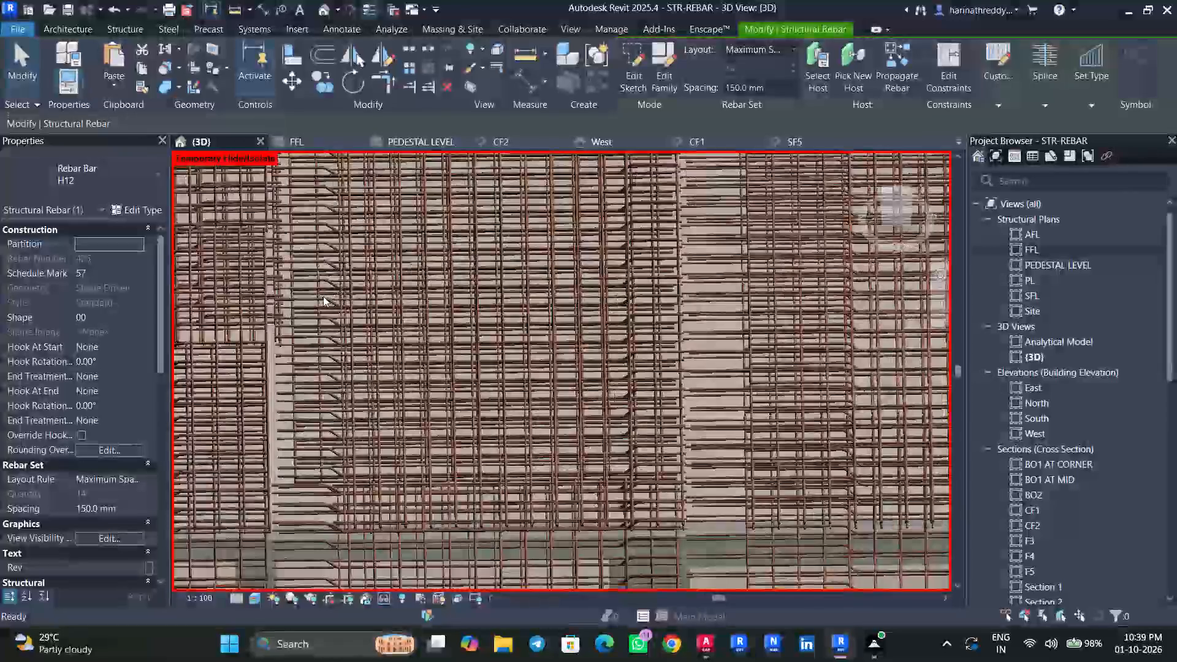
pyautogui.click(322, 296)
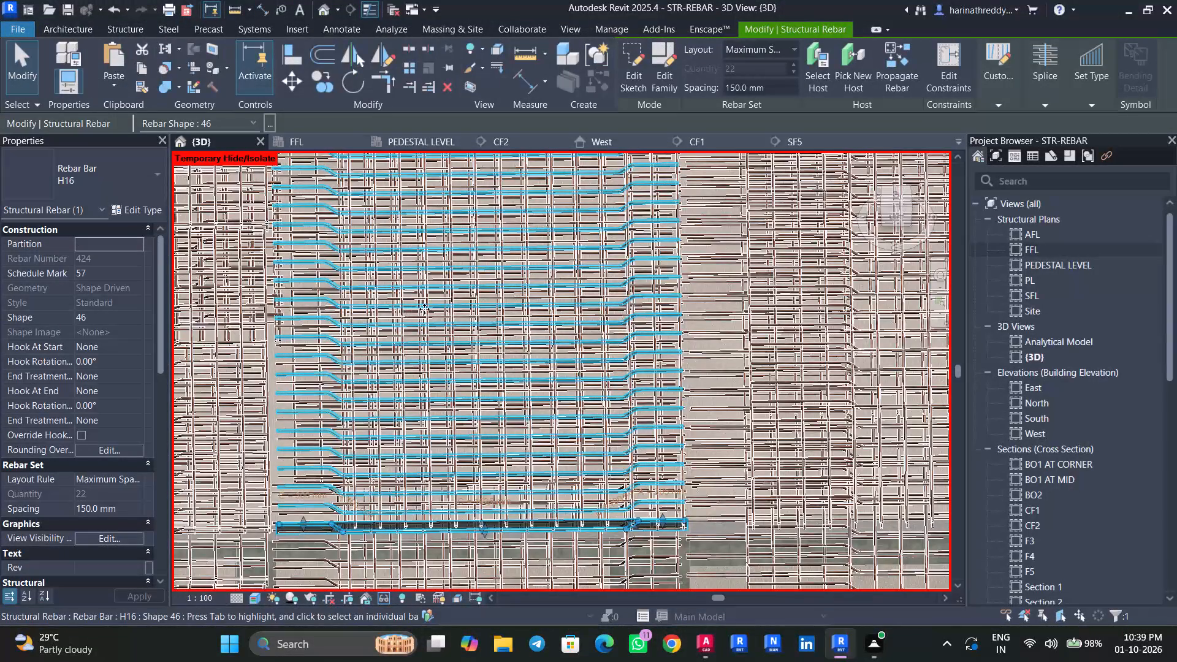
pyautogui.press('Escape')
pyautogui.press('Escape')
# Extend the H12 straight bar set in the SFL east-edge bay on both its south and north sides to 18 bars.
pyautogui.click(400, 305)
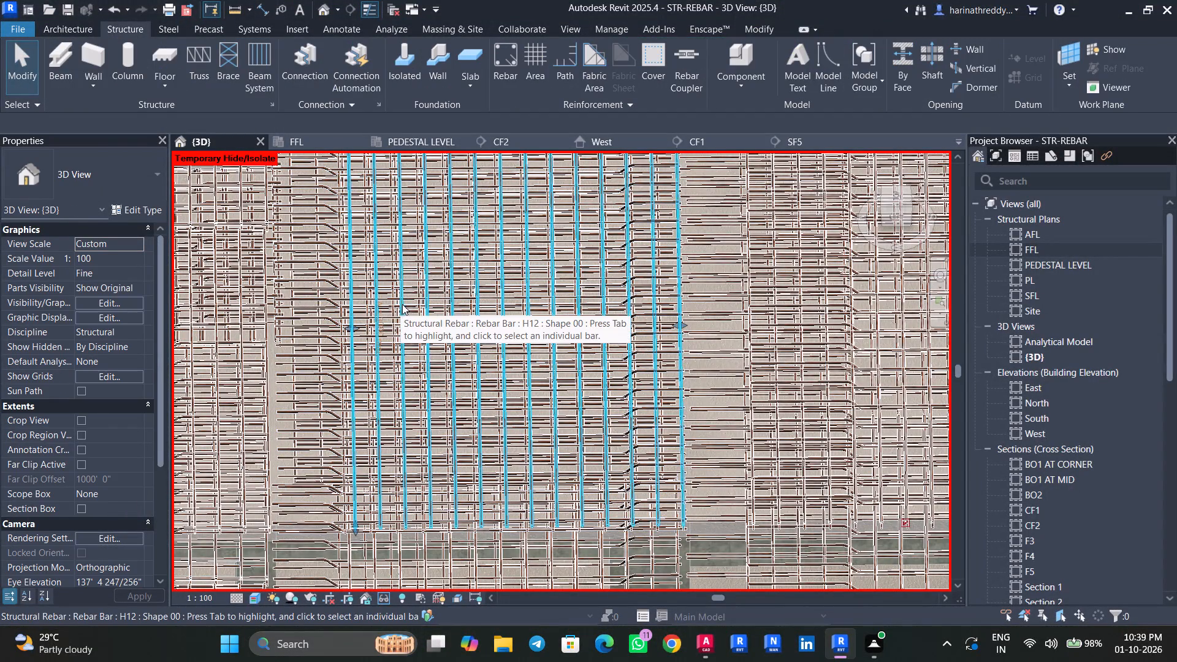
pyautogui.click(895, 199)
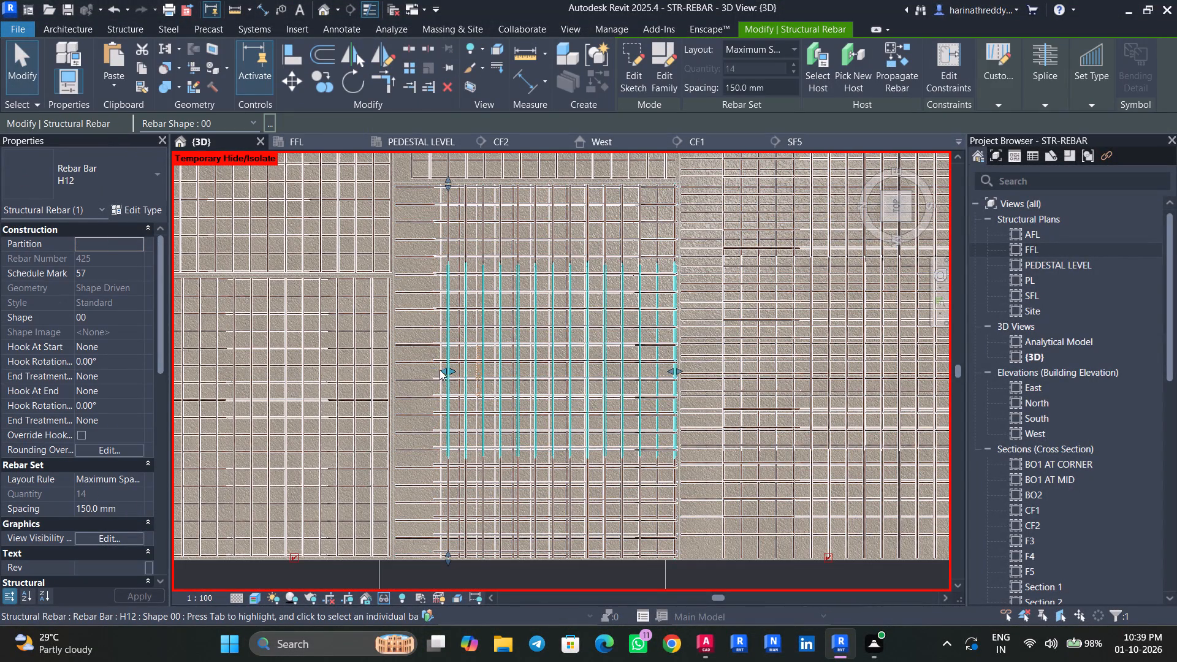
pyautogui.moveTo(443, 370); pyautogui.dragTo(404, 369)
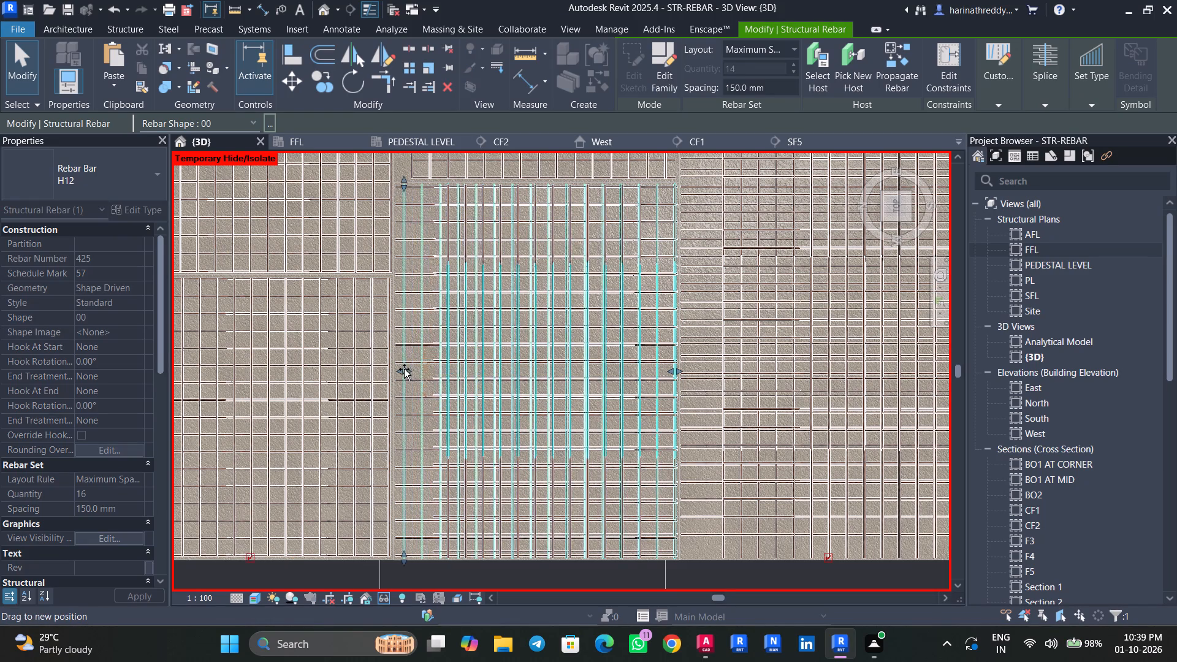
pyautogui.moveTo(404, 369); pyautogui.dragTo(408, 368)
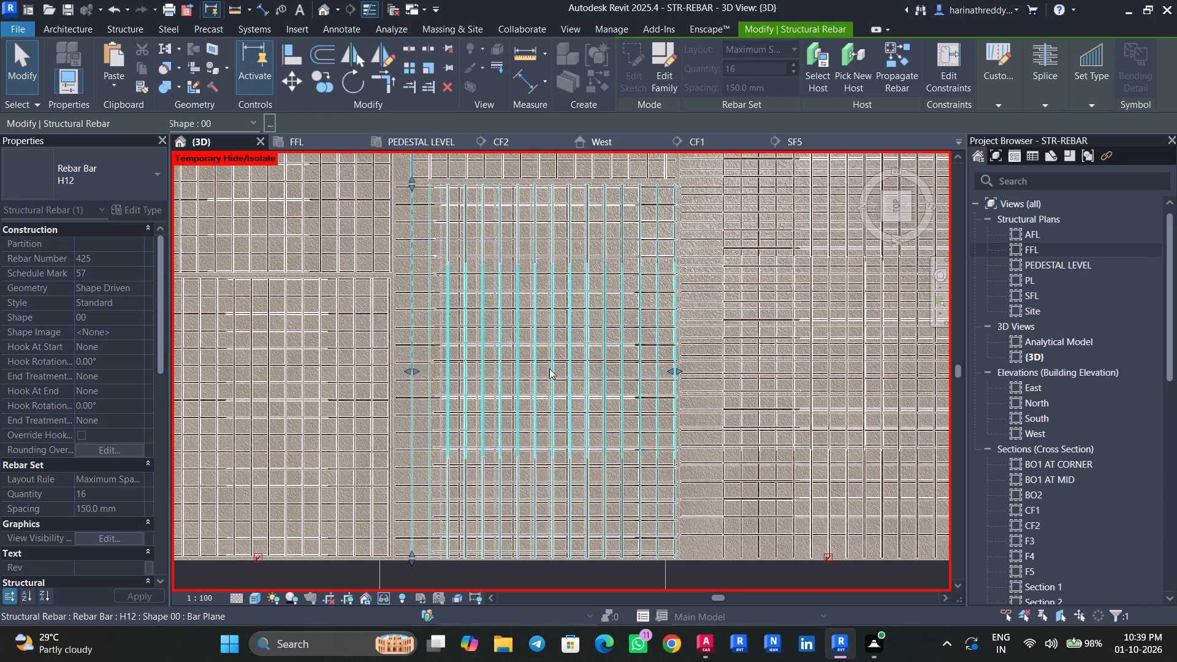
pyautogui.moveTo(680, 370); pyautogui.dragTo(704, 370)
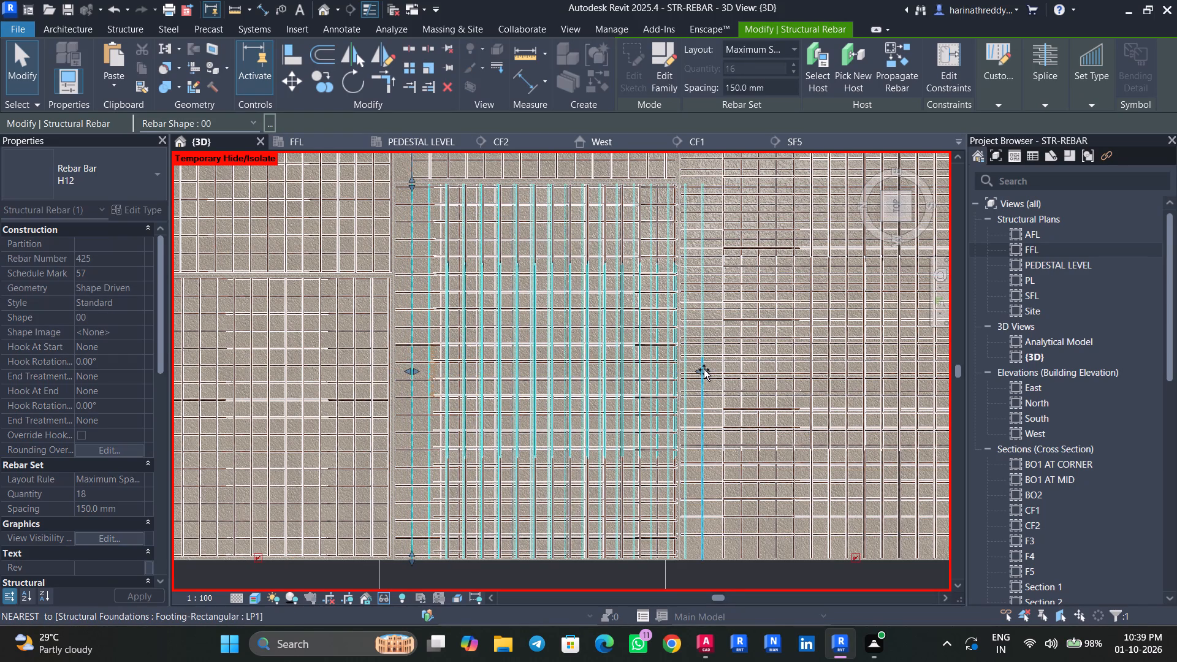
pyautogui.moveTo(704, 370); pyautogui.dragTo(706, 370)
# Examine the neighbouring H12 bar set and the surrounding SFL slab reinforcement from above and at an angle.
pyautogui.moveTo(617, 278); pyautogui.dragTo(581, 457, button='middle')
pyautogui.press('Escape')
pyautogui.press('Escape')
pyautogui.press('Escape')
pyautogui.click(572, 296)
pyautogui.scroll(-7, 572, 296)
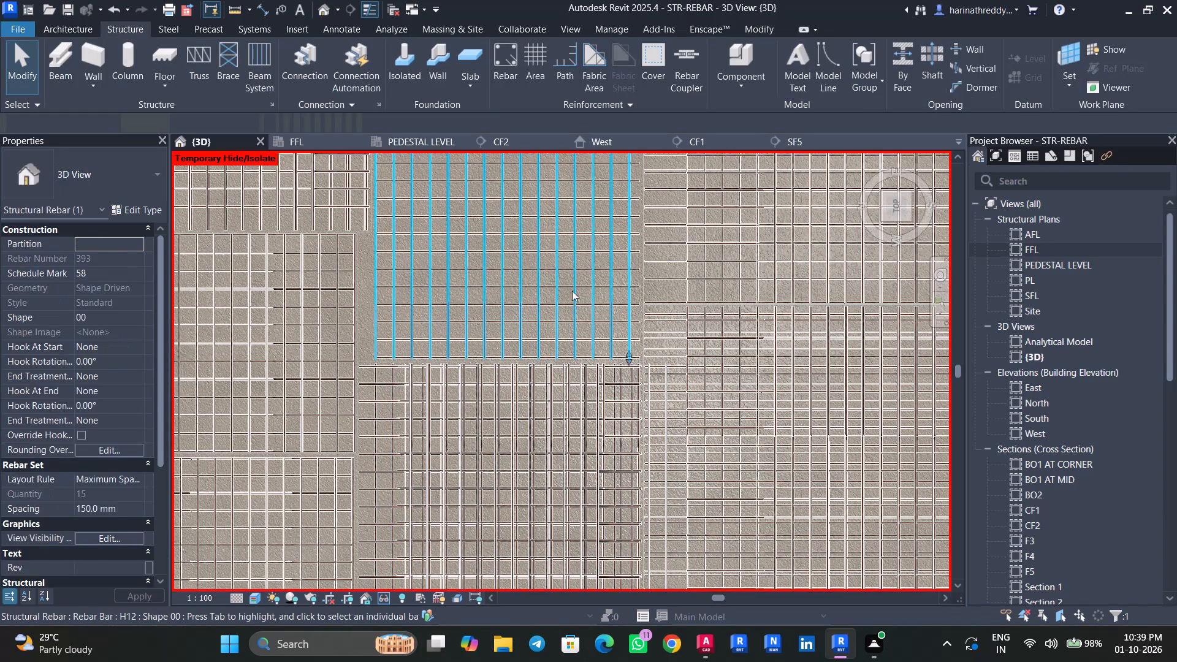
pyautogui.moveTo(566, 278); pyautogui.dragTo(557, 392, button='middle')
pyautogui.keyDown('shift'); pyautogui.moveTo(551, 394); pyautogui.dragTo(665, 158, button='middle'); pyautogui.keyUp('shift')
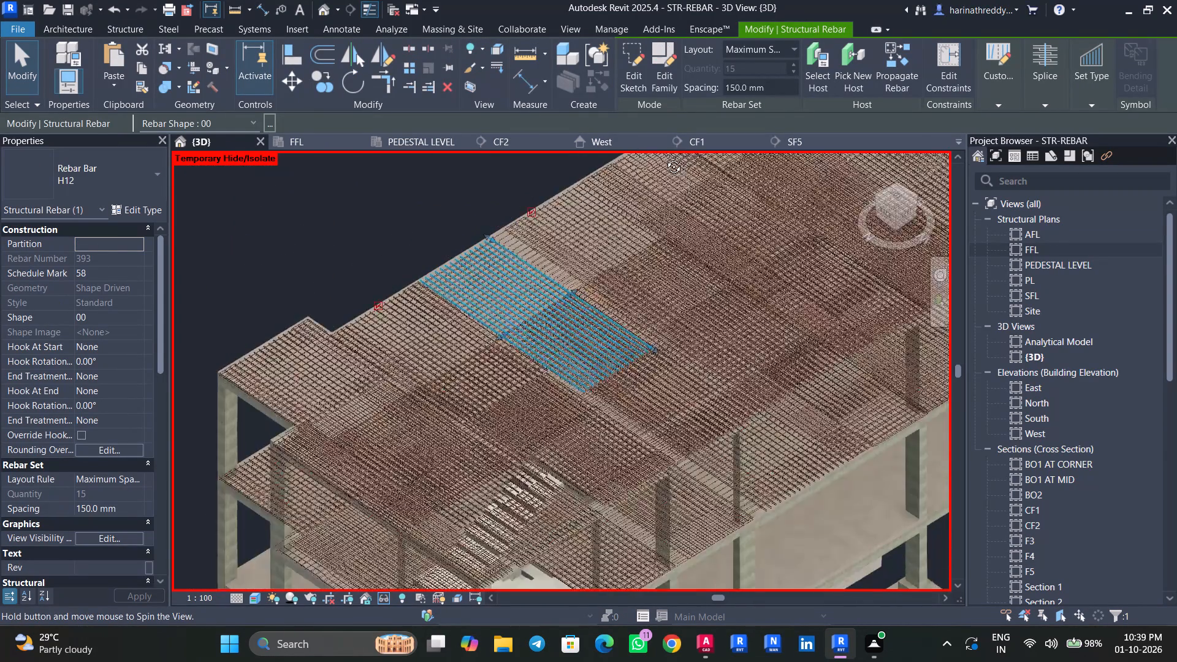
pyautogui.keyDown('shift'); pyautogui.moveTo(665, 158); pyautogui.dragTo(676, 132, button='middle'); pyautogui.keyUp('shift')
pyautogui.scroll(16, 539, 251)
pyautogui.press('Escape')
pyautogui.press('Escape')
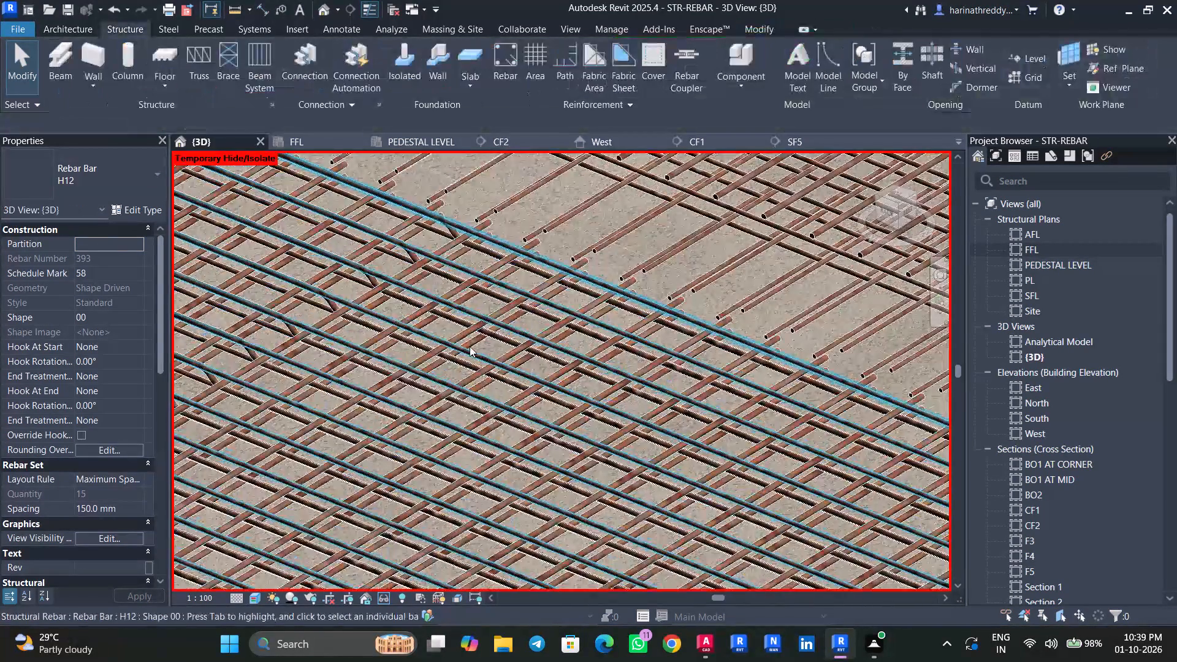
# Reset the temporary hide/isolate in the 3D view, with the whole structure in view from the west side.
pyautogui.scroll(-12, 470, 346)
pyautogui.scroll(-5, 623, 363)
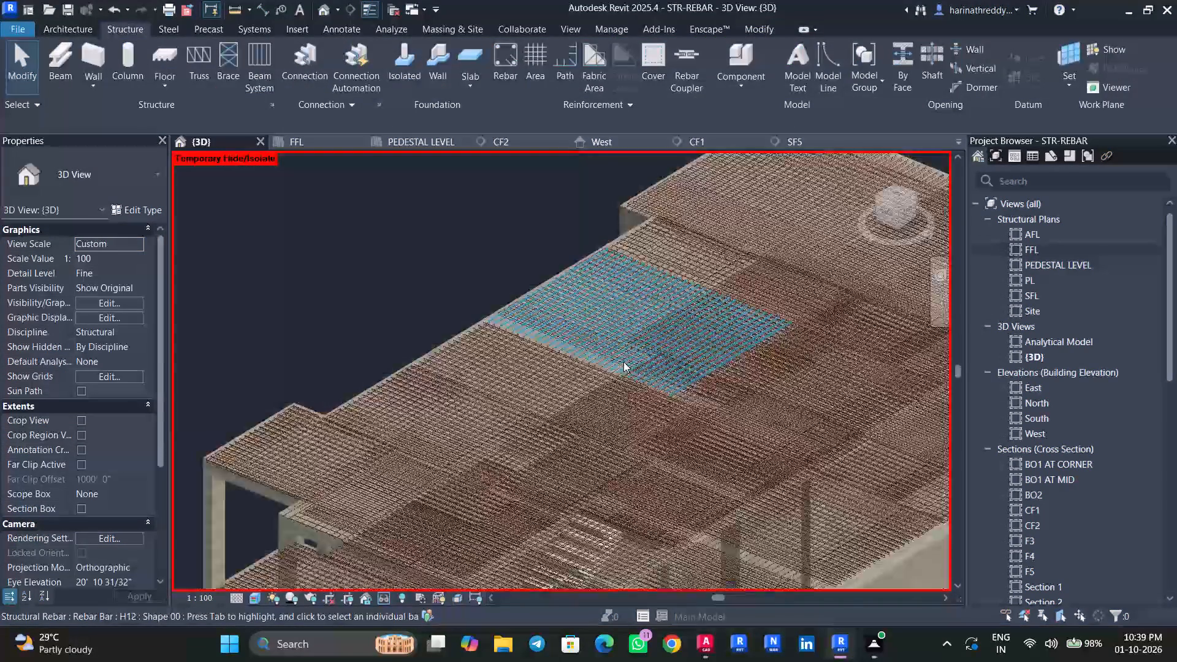
pyautogui.scroll(-1, 623, 362)
pyautogui.scroll(-3, 880, 548)
pyautogui.keyDown('shift'); pyautogui.moveTo(878, 548); pyautogui.dragTo(766, 520, button='middle'); pyautogui.keyUp('shift')
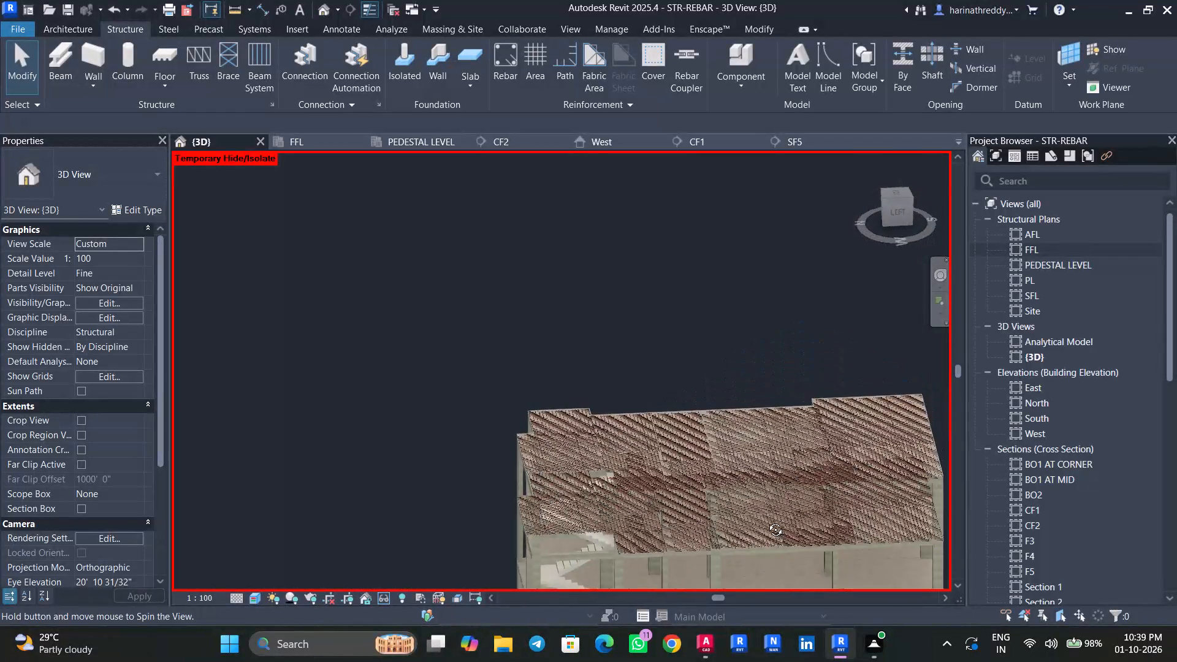
pyautogui.keyDown('shift'); pyautogui.moveTo(766, 520); pyautogui.dragTo(768, 520, button='middle'); pyautogui.keyUp('shift')
pyautogui.moveTo(753, 359); pyautogui.dragTo(636, 200, button='middle')
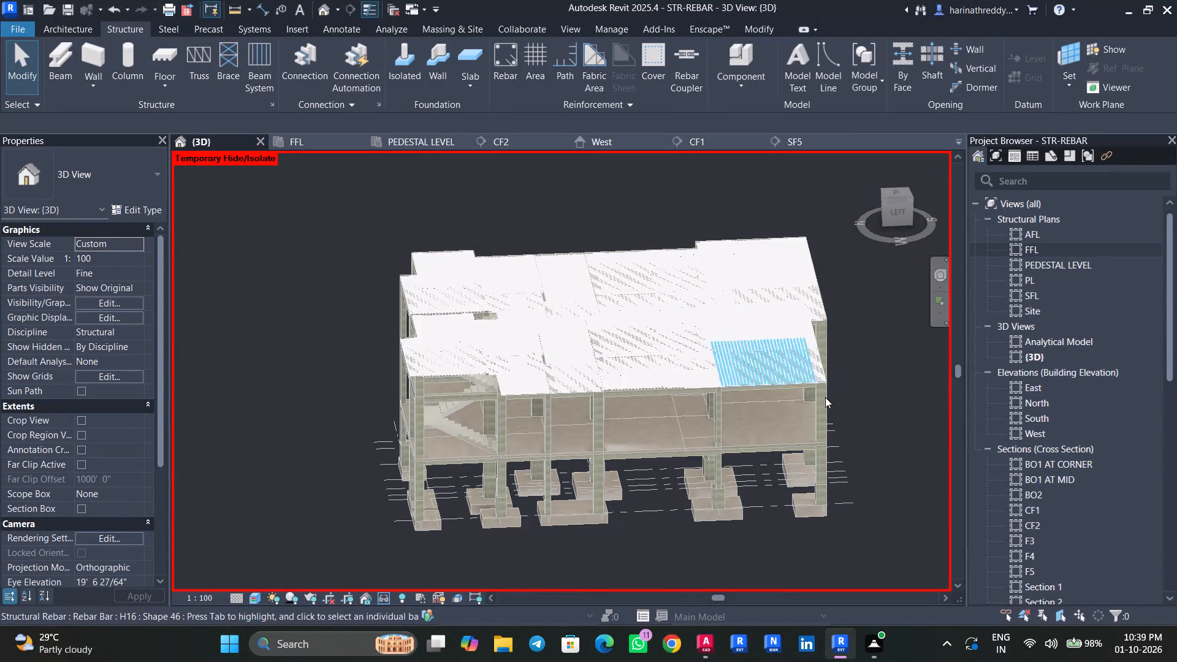
pyautogui.write('HR')
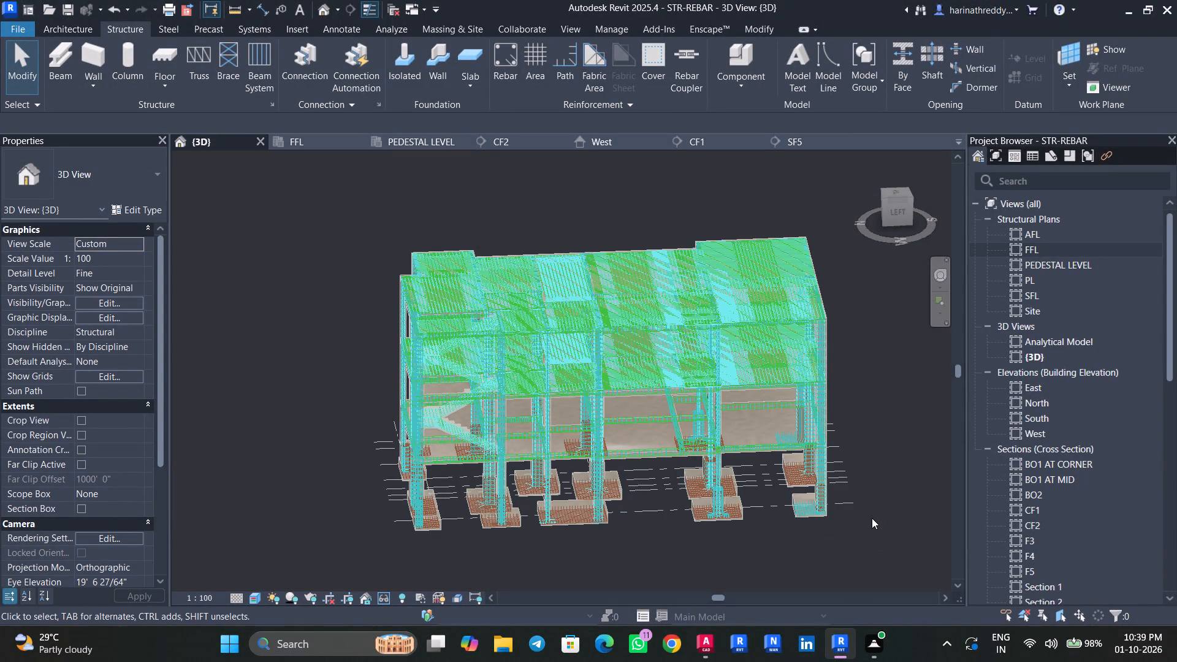
# Save the STR-REBAR project.
pyautogui.hotkey('ctrl', 's')
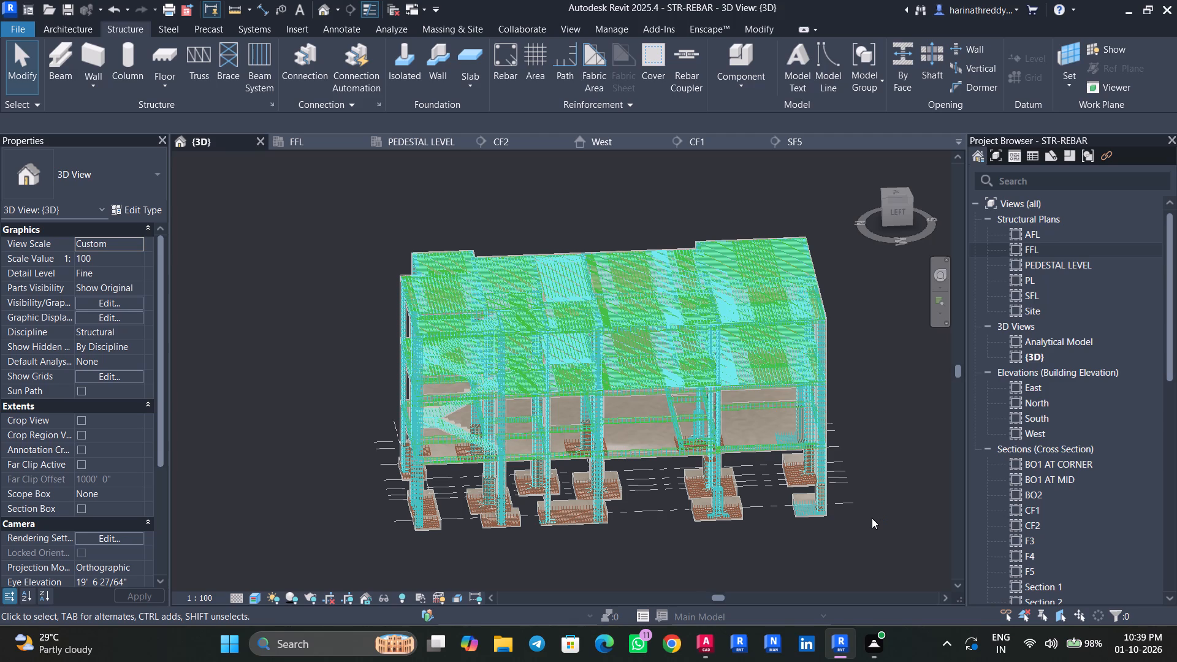
# Set the 3D view's visual style to Wireframe, seen from the west side of the structure.
pyautogui.scroll(5, 792, 413)
pyautogui.keyDown('shift'); pyautogui.moveTo(769, 534); pyautogui.dragTo(777, 503, button='middle'); pyautogui.keyUp('shift')
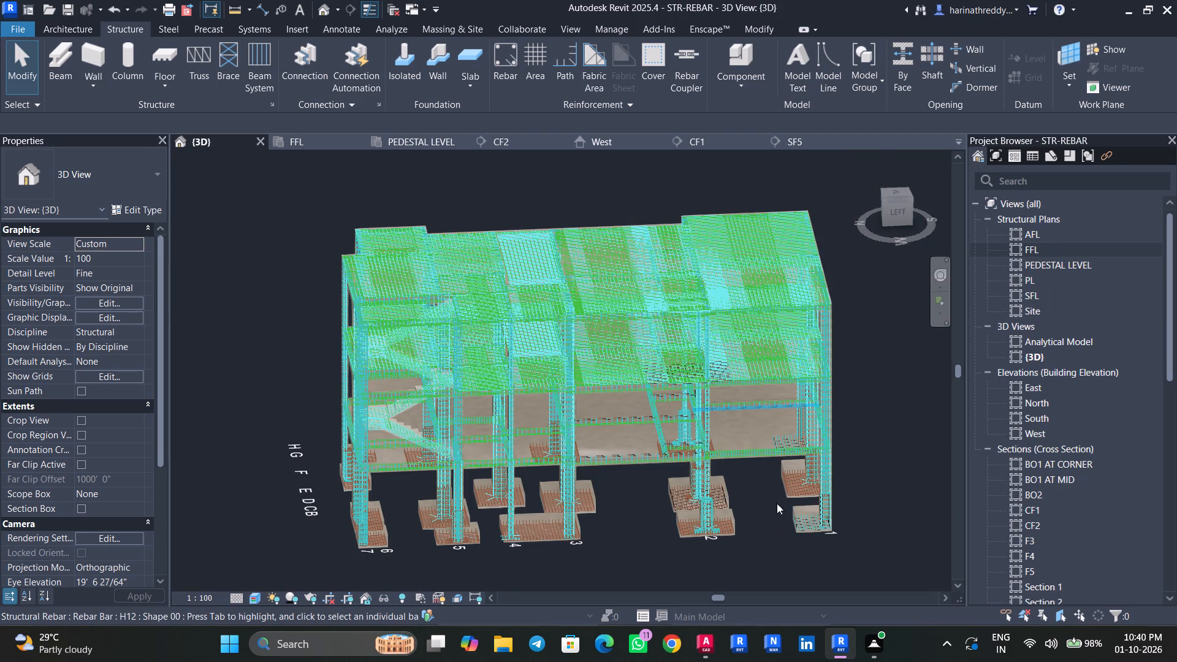
pyautogui.keyDown('shift'); pyautogui.moveTo(777, 503); pyautogui.dragTo(799, 455, button='middle'); pyautogui.keyUp('shift')
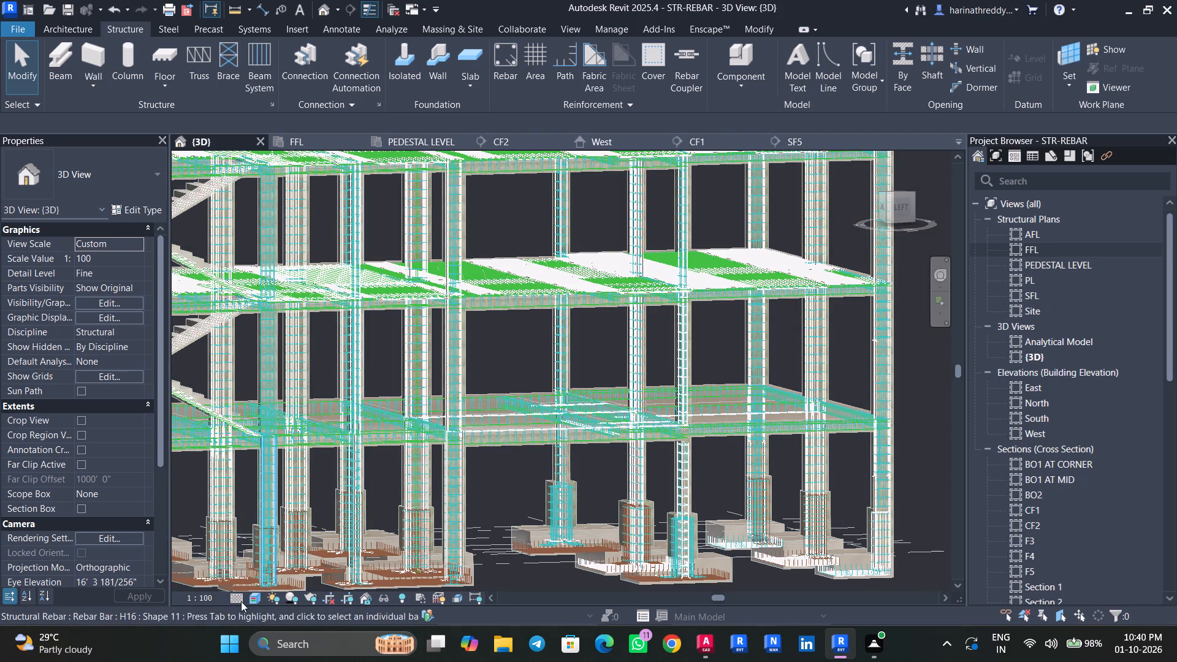
pyautogui.click(252, 598)
pyautogui.click(276, 517)
# Examine the wireframe reinforcement of the slabs, columns and plinth beams from the back corner of the structure.
pyautogui.scroll(1, 829, 505)
pyautogui.scroll(-10, 829, 505)
pyautogui.keyDown('shift'); pyautogui.moveTo(479, 438); pyautogui.dragTo(566, 520, button='middle'); pyautogui.keyUp('shift')
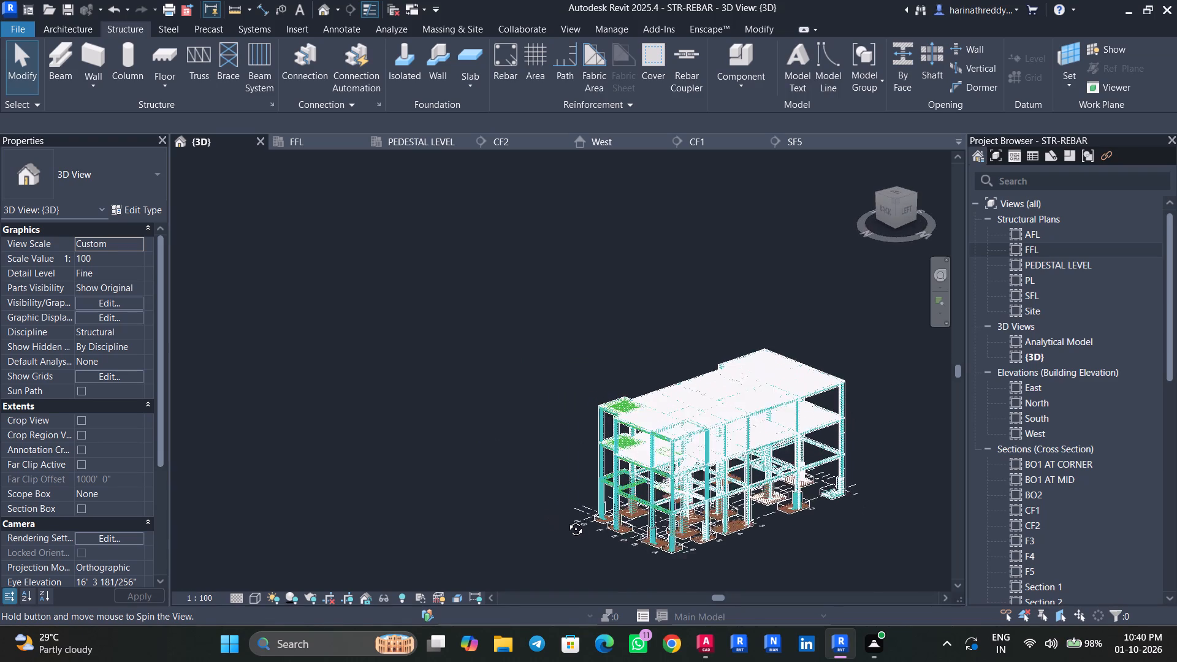
pyautogui.keyDown('shift'); pyautogui.moveTo(566, 520); pyautogui.dragTo(578, 522, button='middle'); pyautogui.keyUp('shift')
pyautogui.scroll(11, 638, 419)
pyautogui.scroll(-1, 628, 417)
pyautogui.scroll(6, 628, 417)
pyautogui.scroll(-3, 449, 463)
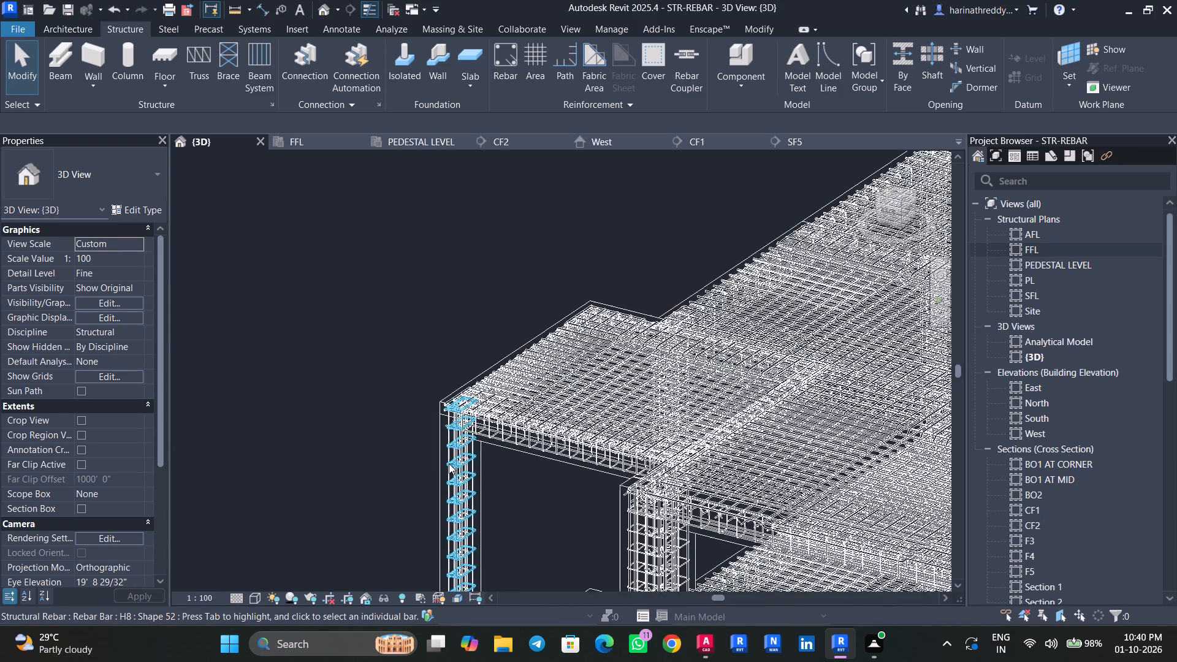
pyautogui.scroll(-4, 449, 463)
pyautogui.moveTo(371, 469); pyautogui.dragTo(422, 305, button='middle')
pyautogui.scroll(7, 561, 512)
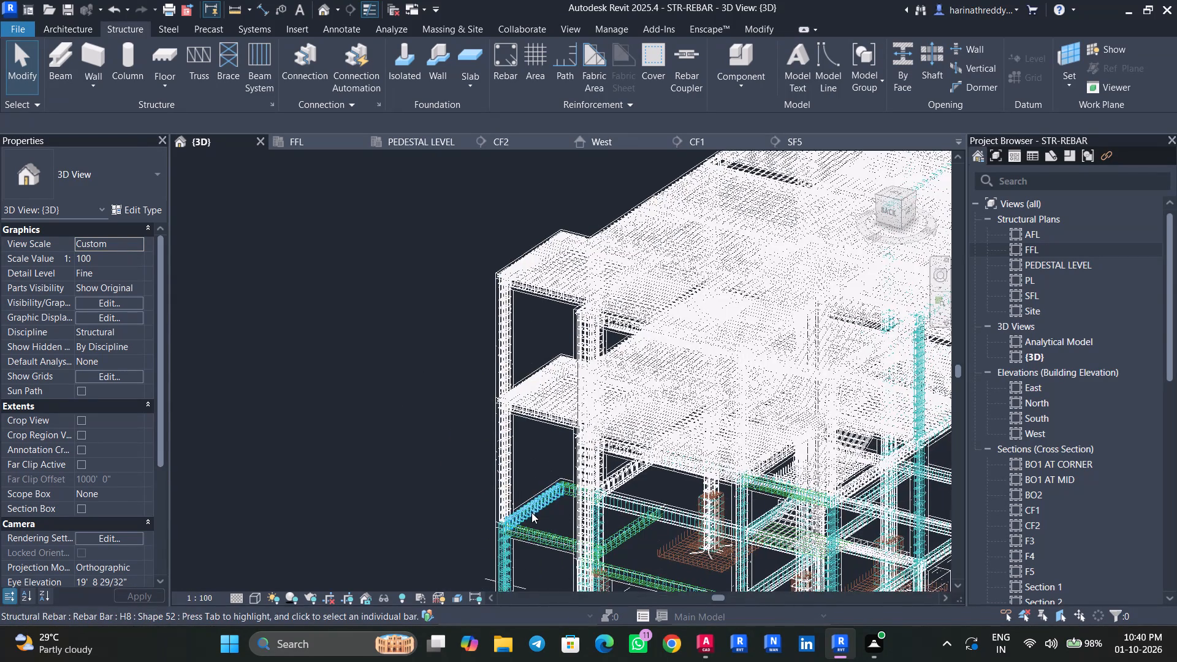
pyautogui.scroll(6, 531, 512)
pyautogui.moveTo(558, 520); pyautogui.dragTo(494, 451, button='middle')
pyautogui.scroll(-16, 490, 451)
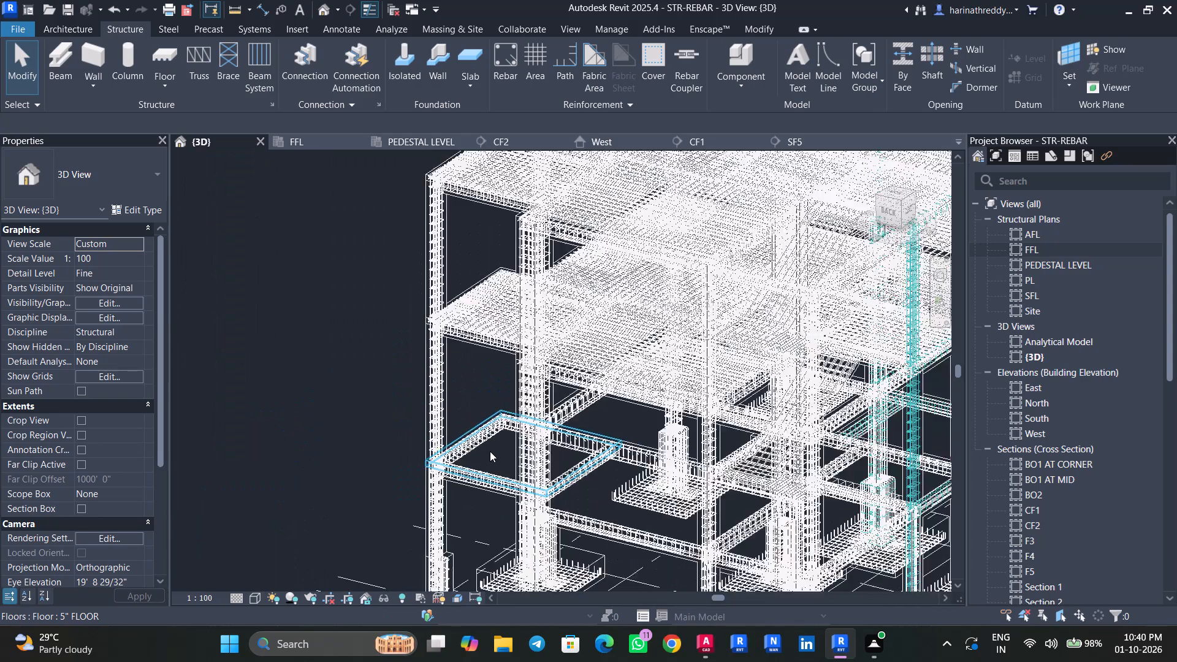
pyautogui.scroll(-1, 490, 451)
pyautogui.scroll(13, 704, 442)
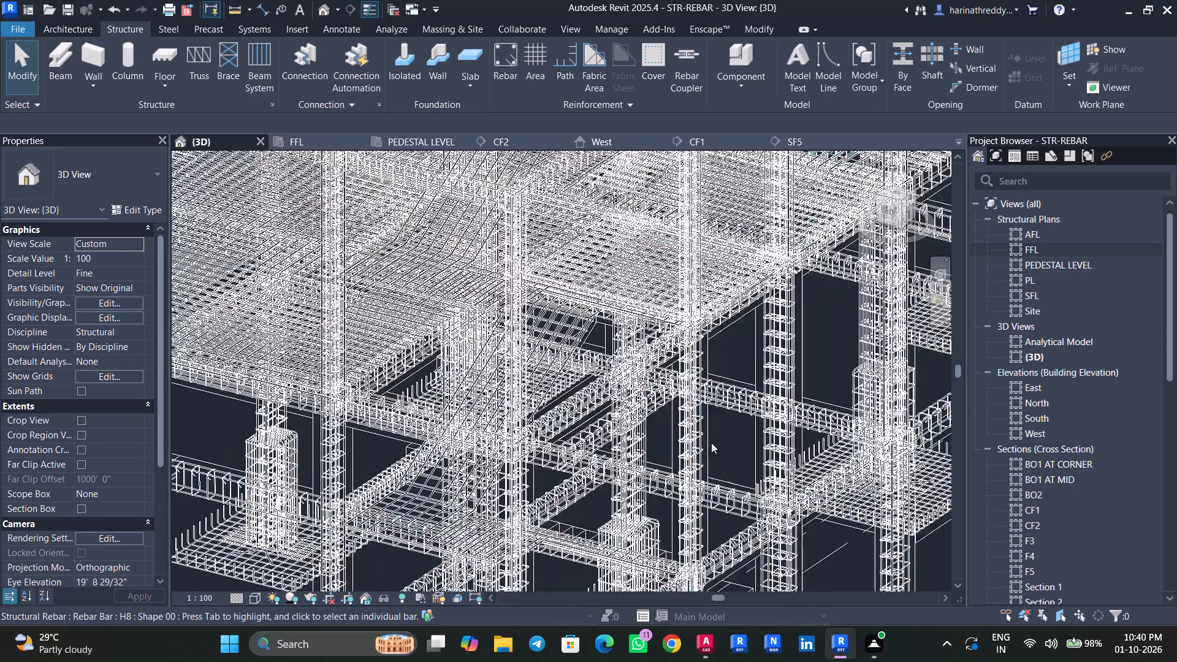
pyautogui.scroll(-13, 712, 443)
pyautogui.press('Escape')
pyautogui.press('Escape')
pyautogui.press('Escape')
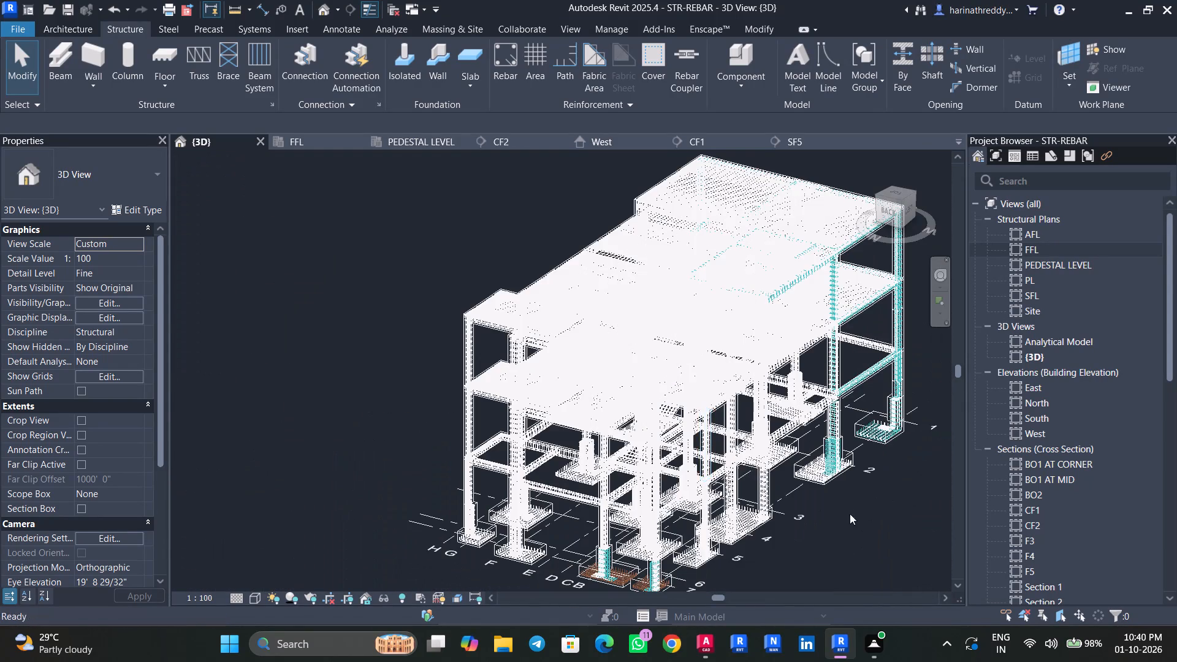
# Examine the footing, pedestal and column reinforcement near grids 1 and 2 and along grids A to E.
pyautogui.scroll(17, 841, 457)
pyautogui.moveTo(850, 502); pyautogui.dragTo(577, 517, button='middle')
pyautogui.scroll(-2, 712, 493)
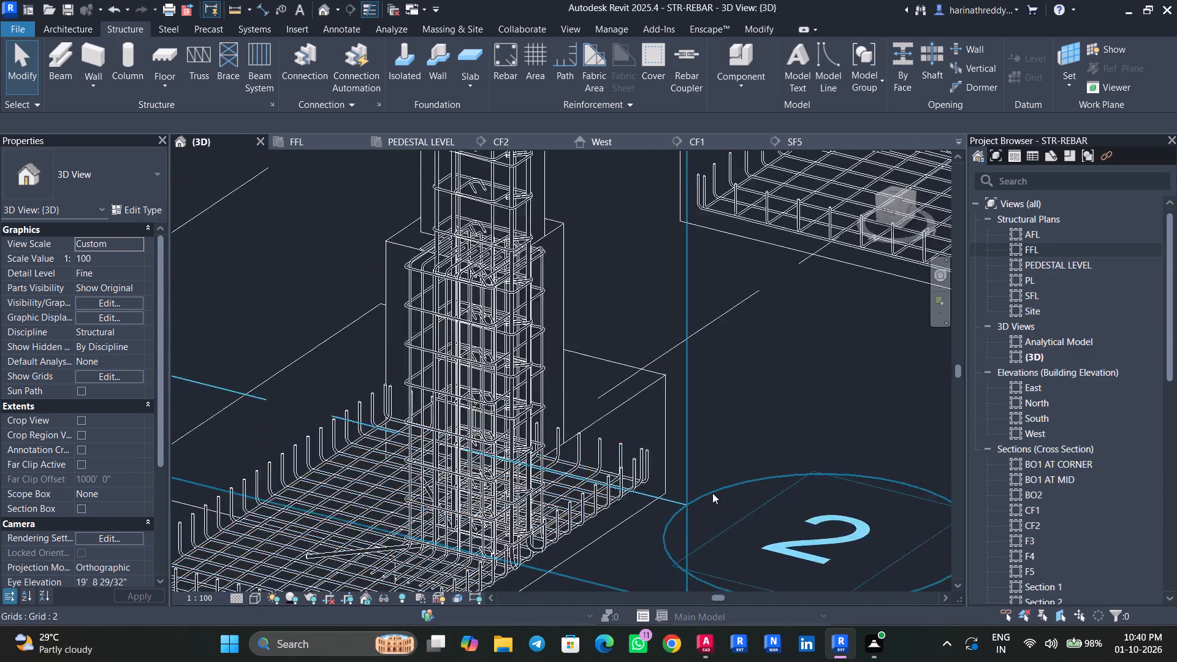
pyautogui.scroll(-7, 712, 493)
pyautogui.moveTo(758, 443); pyautogui.dragTo(714, 474, button='middle')
pyautogui.scroll(3, 780, 372)
pyautogui.scroll(4, 739, 420)
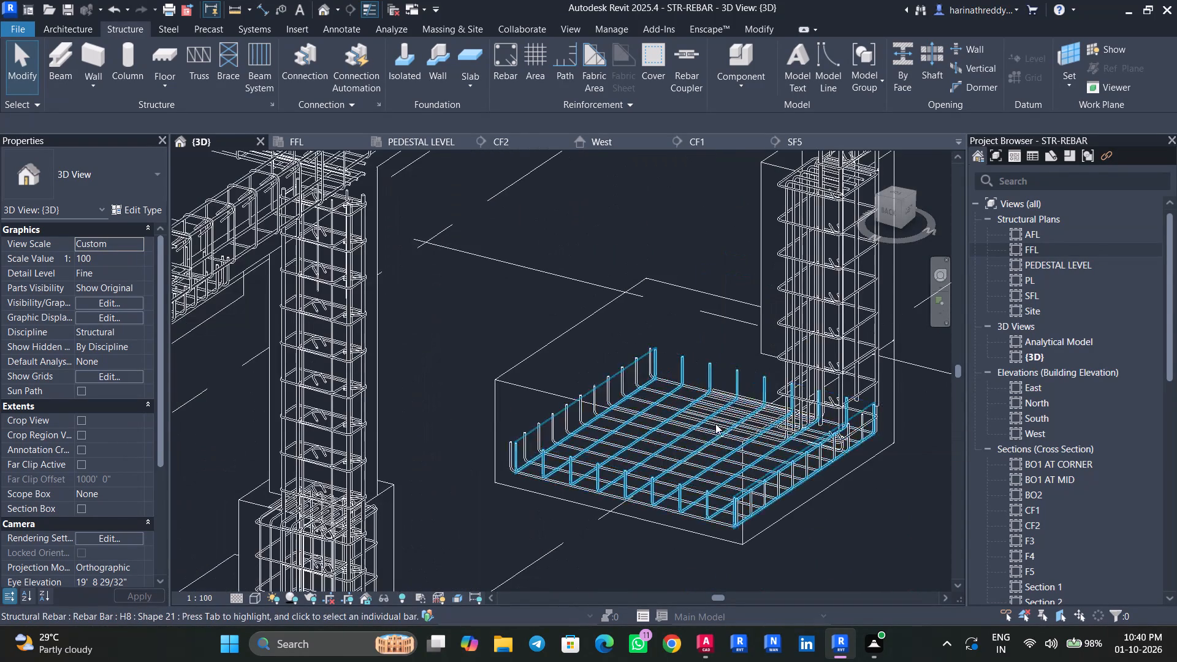
pyautogui.press('Escape')
pyautogui.press('Escape')
pyautogui.scroll(4, 722, 400)
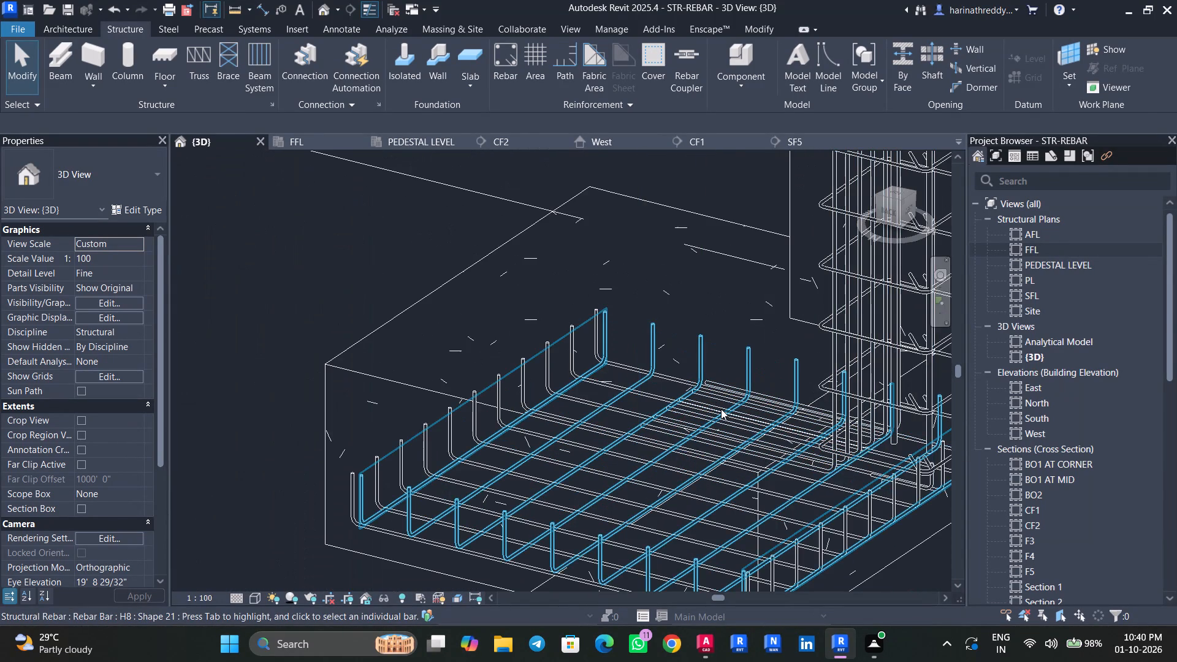
pyautogui.press('Tab')
pyautogui.scroll(1, 721, 409)
pyautogui.scroll(-1, 721, 409)
pyautogui.scroll(3, 721, 409)
pyautogui.press('Tab')
pyautogui.press('Tab')
pyautogui.press('Tab')
pyautogui.press('Tab')
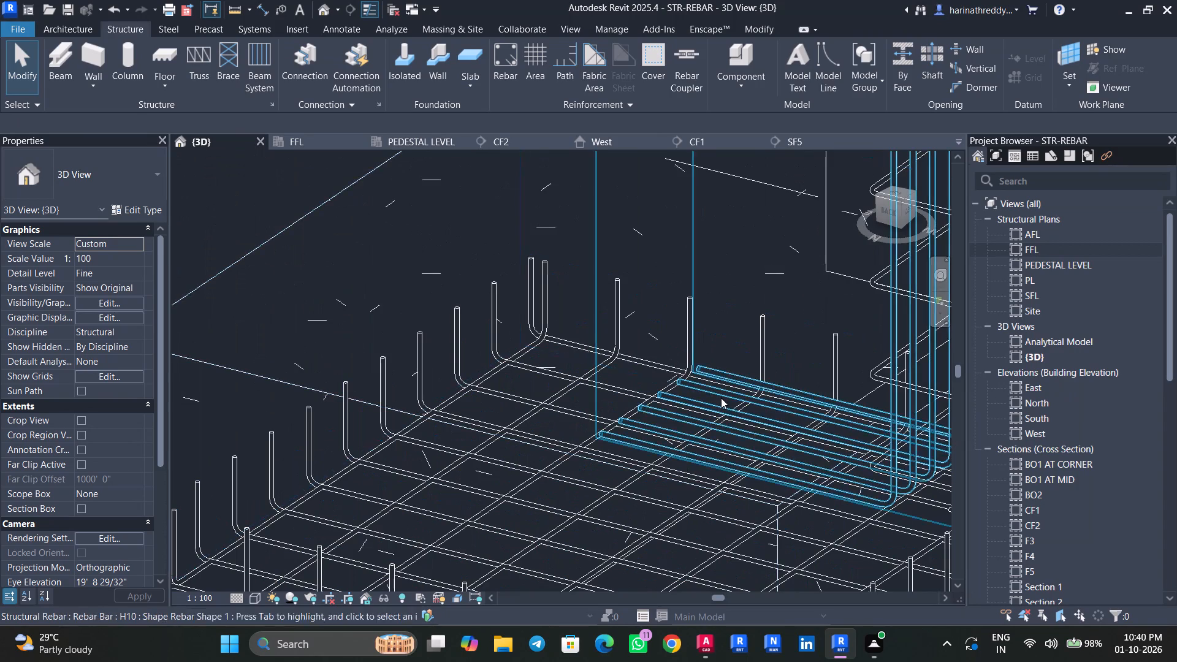
pyautogui.press('Tab')
pyautogui.scroll(-16, 721, 398)
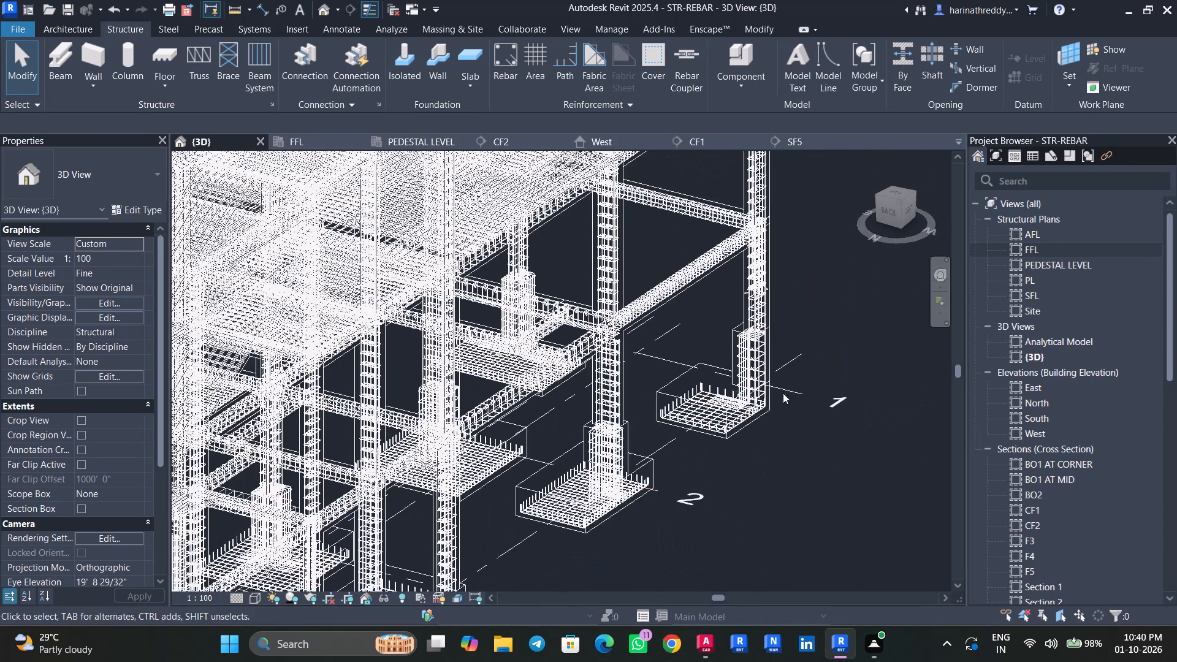
pyautogui.scroll(6, 759, 381)
pyautogui.scroll(-1, 757, 373)
pyautogui.scroll(5, 758, 373)
pyautogui.press('Escape')
pyautogui.press('Escape')
pyautogui.scroll(-5, 838, 322)
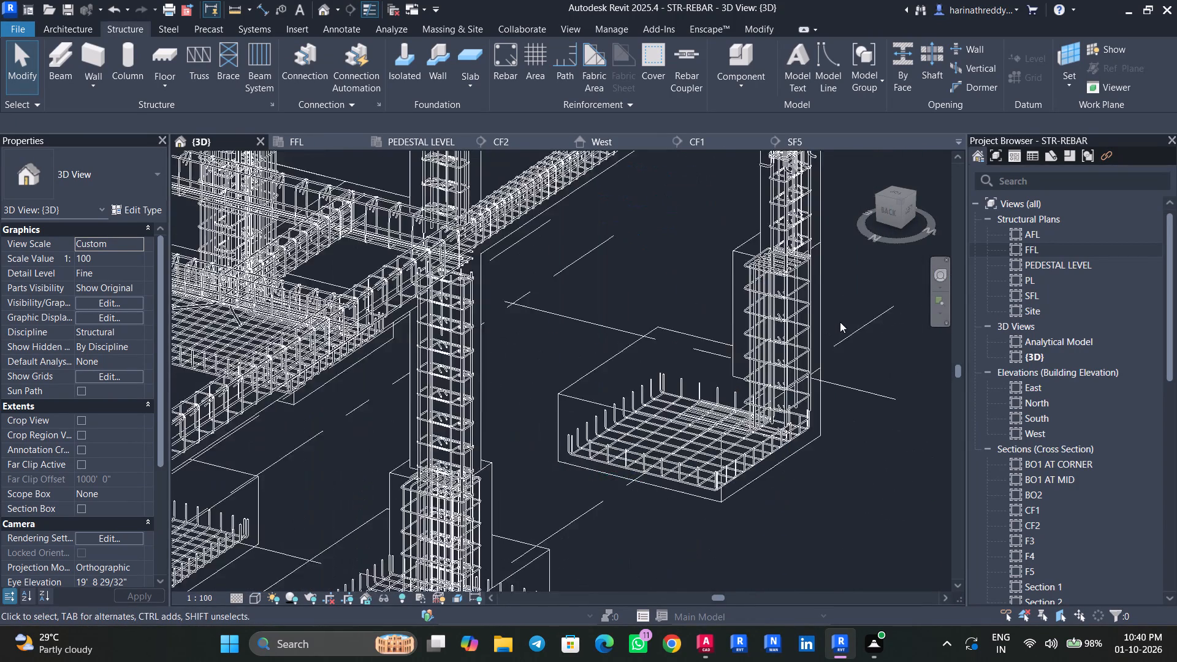
pyautogui.scroll(-17, 840, 322)
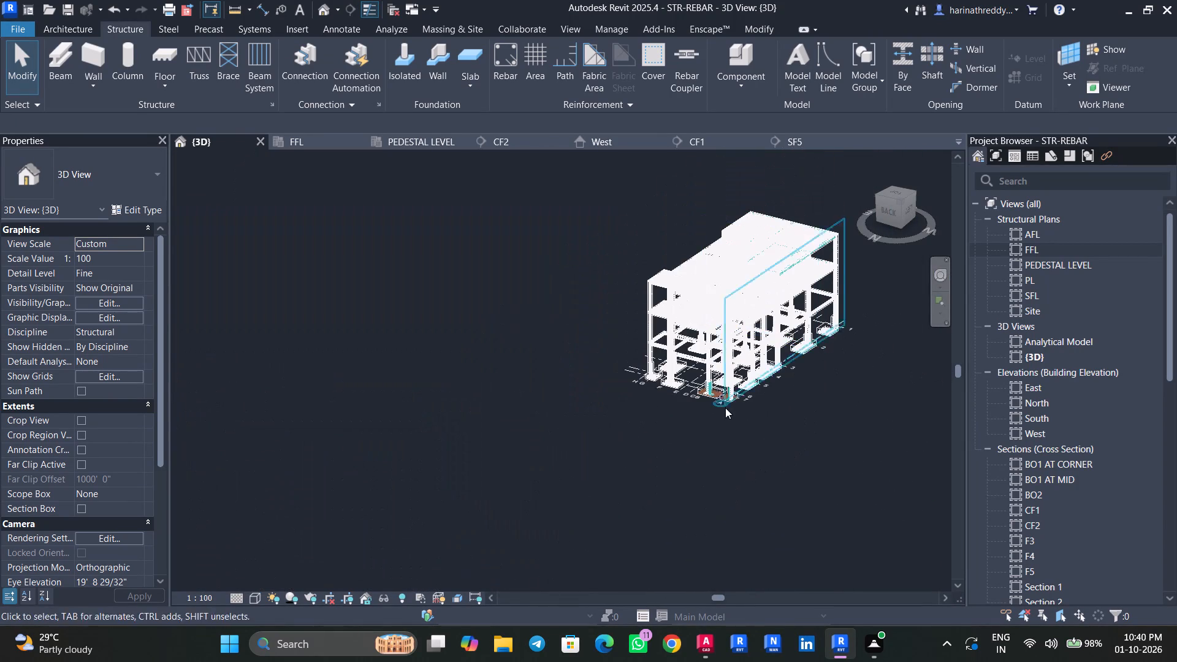
pyautogui.scroll(18, 725, 403)
pyautogui.scroll(-1, 700, 396)
pyautogui.scroll(6, 700, 396)
pyautogui.scroll(-8, 698, 396)
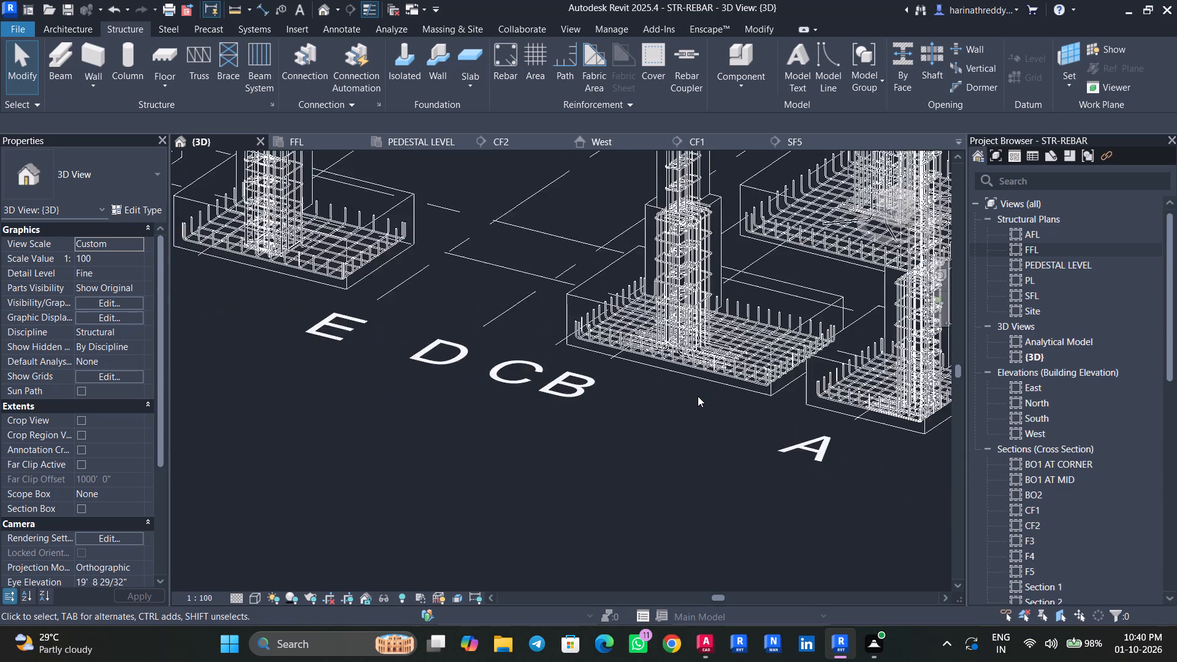
pyautogui.scroll(-8, 698, 396)
pyautogui.moveTo(698, 395); pyautogui.dragTo(679, 469, button='middle')
pyautogui.press('Escape')
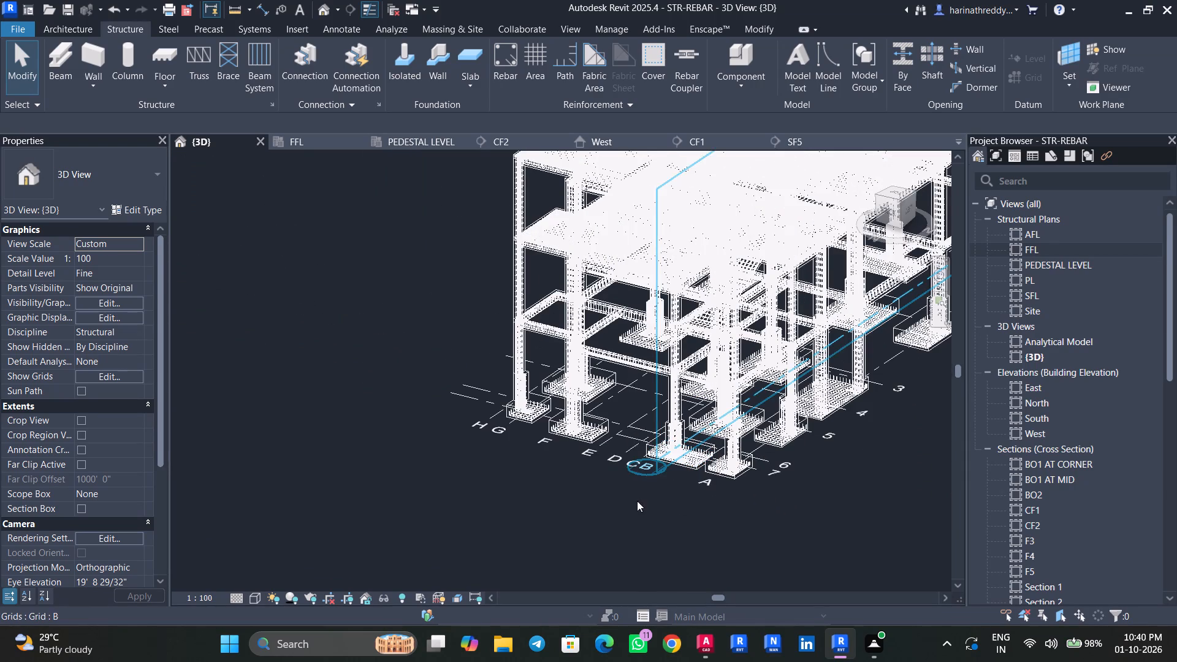
pyautogui.press('Escape')
pyautogui.press('Escape')
pyautogui.scroll(-4, 482, 509)
# Save the STR-REBAR project.
pyautogui.hotkey('ctrl', 's')
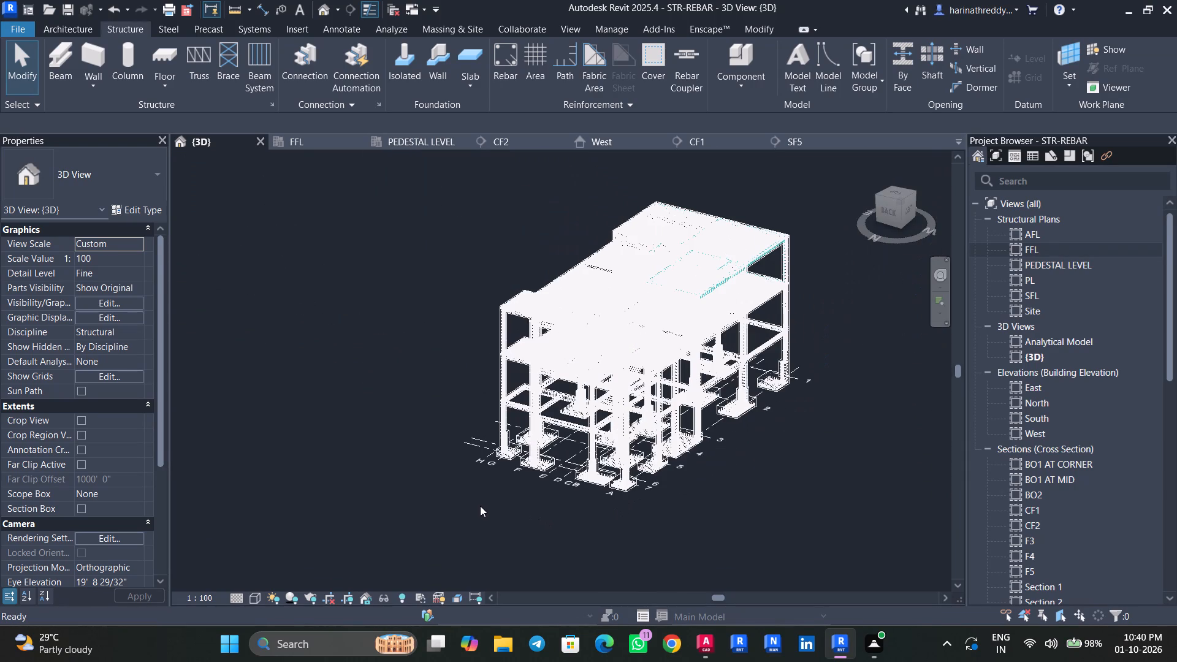
# Examine the slab, beam and column reinforcement where the upper floor edges meet the columns.
pyautogui.scroll(7, 762, 261)
pyautogui.scroll(-1, 763, 260)
pyautogui.scroll(9, 763, 260)
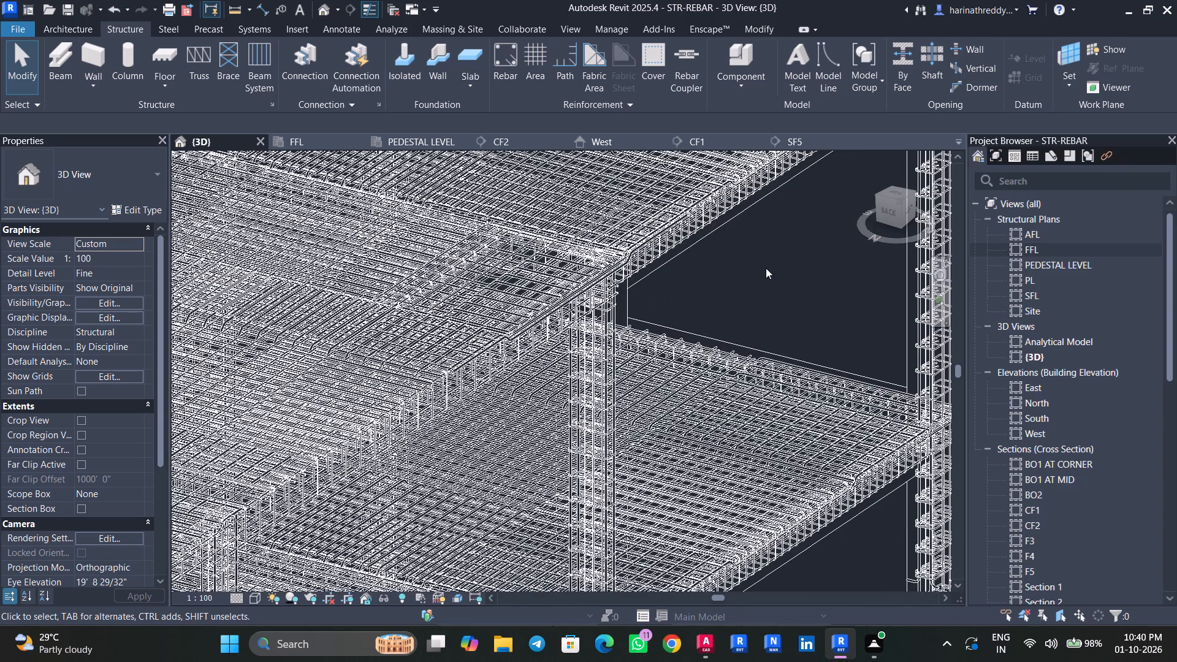
pyautogui.scroll(3, 756, 272)
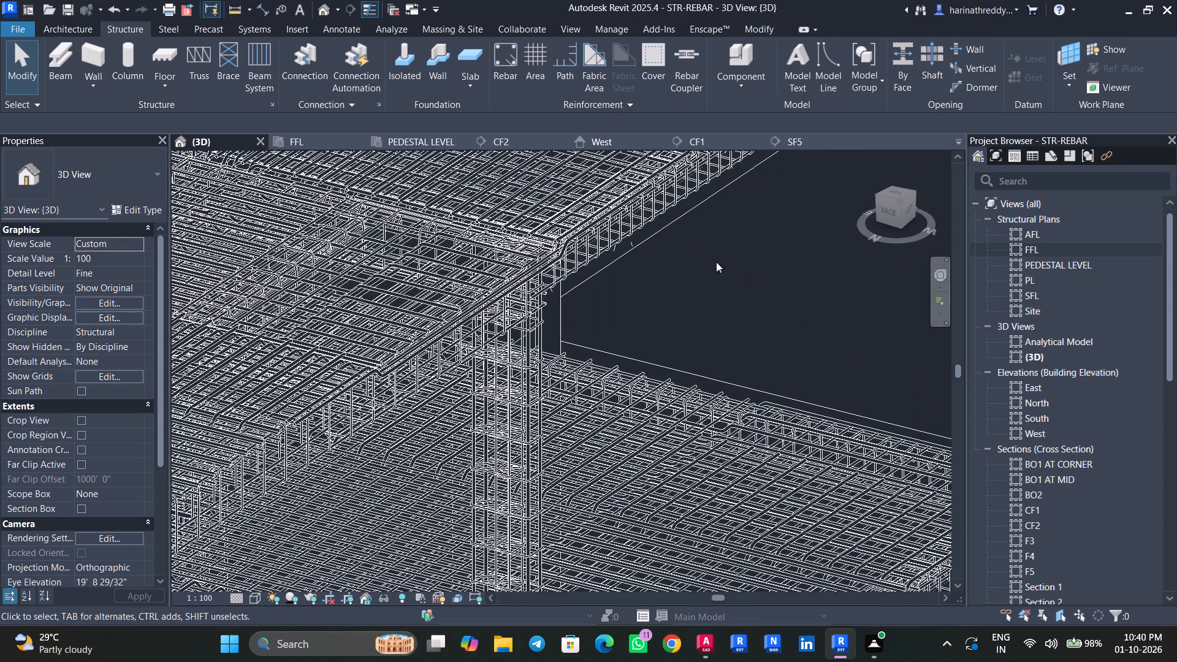
pyautogui.scroll(-4, 675, 276)
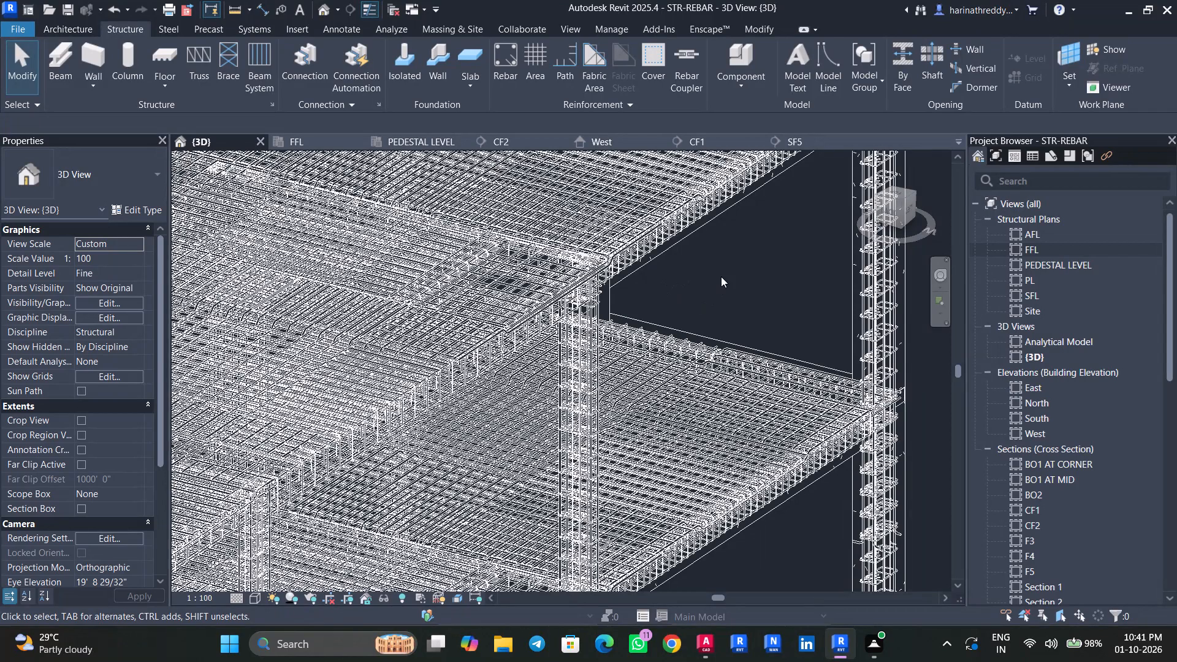
pyautogui.scroll(-12, 721, 276)
pyautogui.scroll(-2, 853, 314)
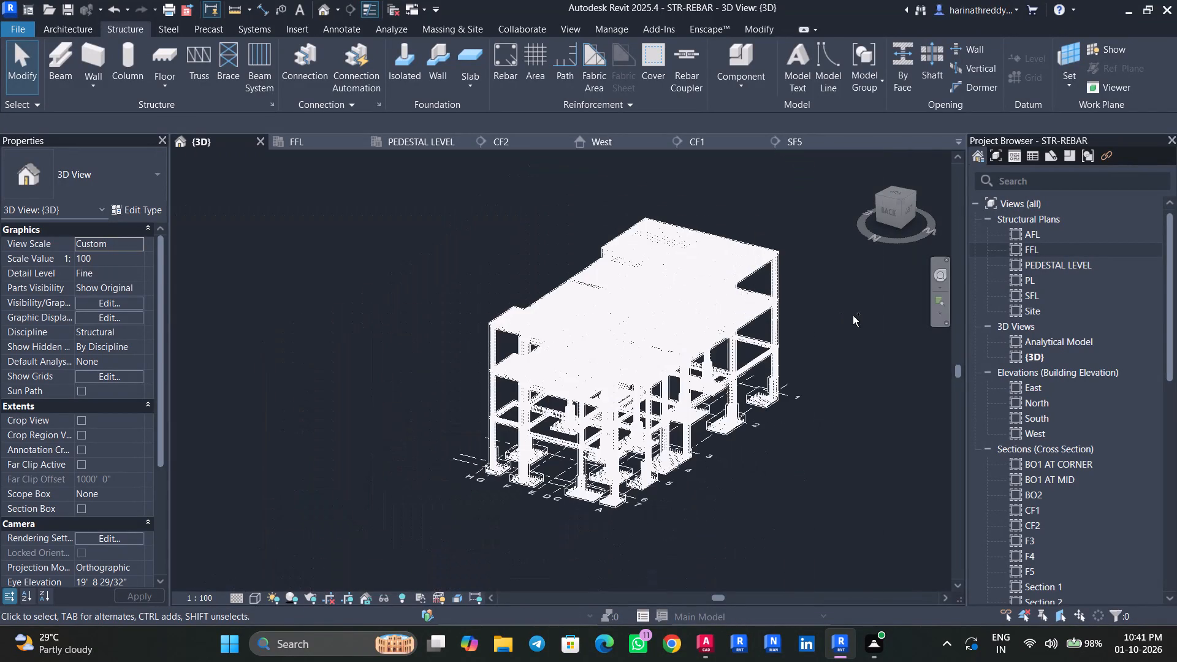
# Save the STR-REBAR project with the whole structure in view.
pyautogui.hotkey('ctrl', 's')
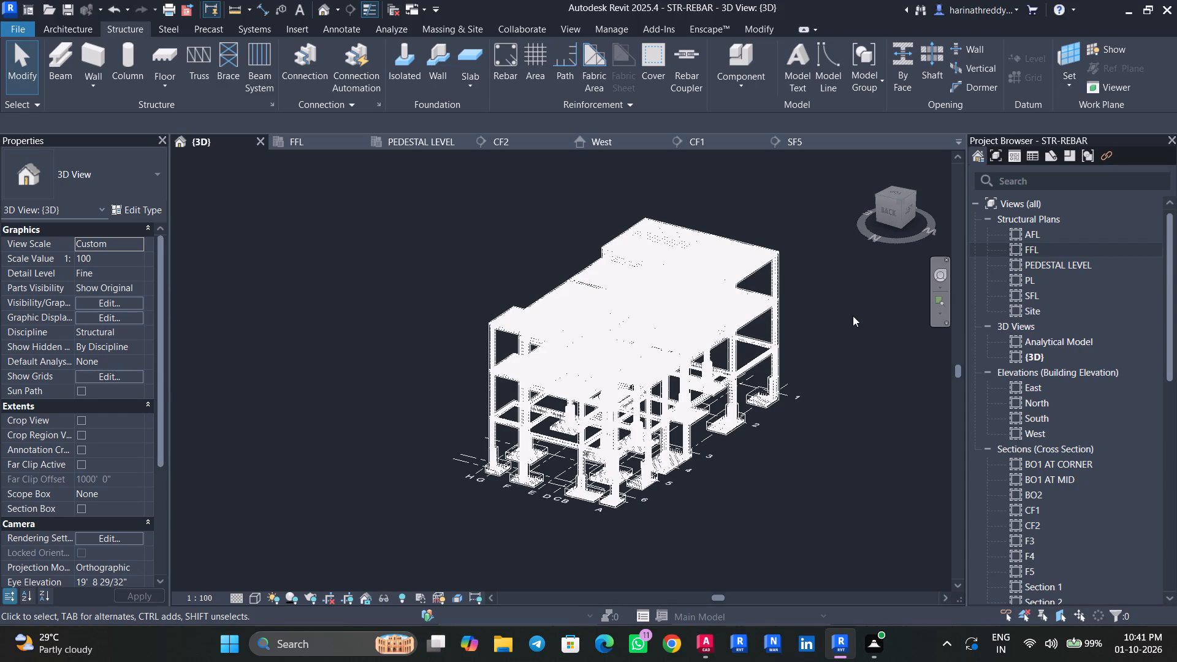
# Save the STR-REBAR project again.
pyautogui.scroll(3, 587, 483)
pyautogui.scroll(-1, 587, 483)
pyautogui.scroll(7, 587, 483)
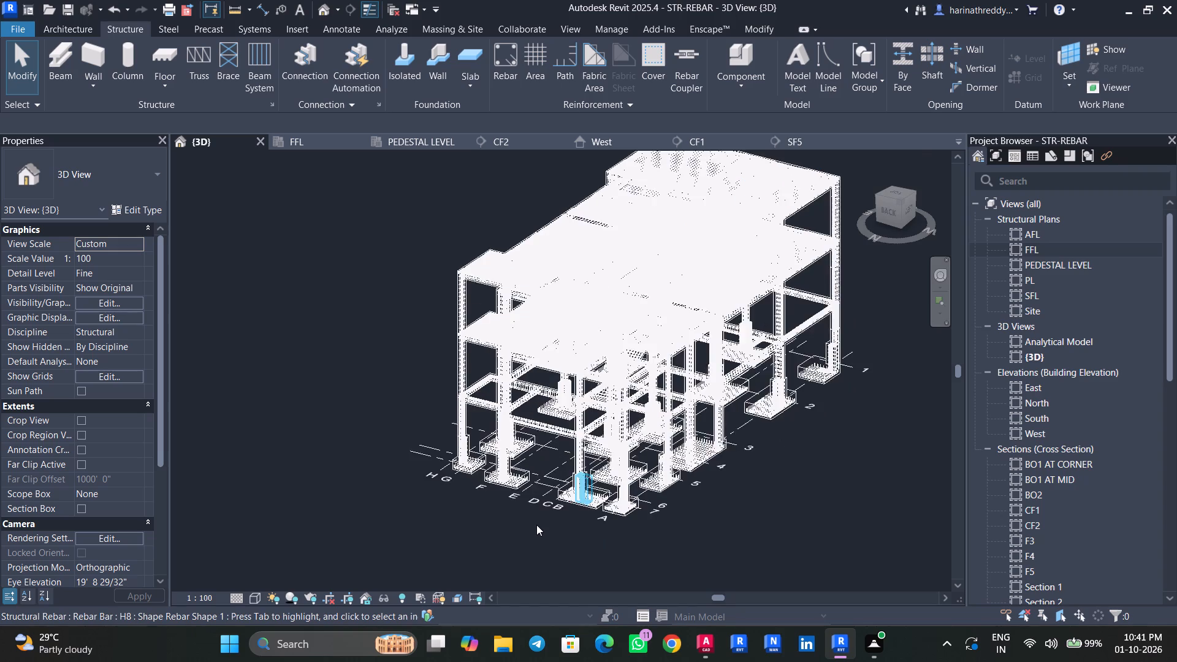
pyautogui.hotkey('ctrl', 's')
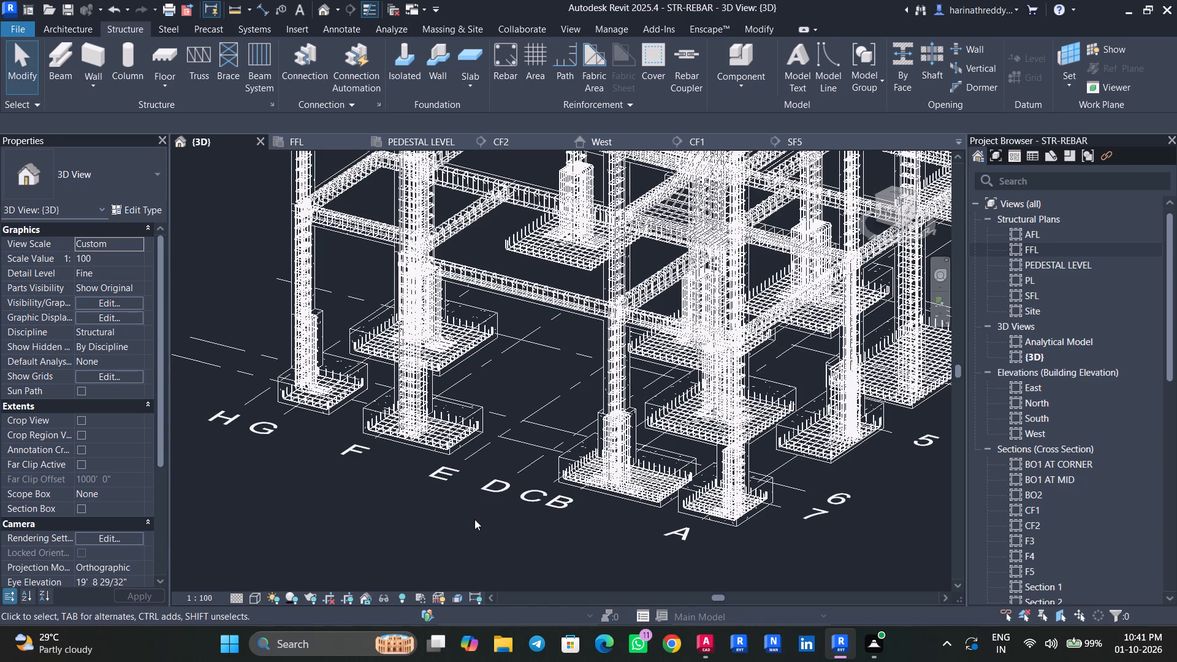
# Examine the plinth-level beam and column reinforcement around the 5" FLOOR slab from another side of the structure.
pyautogui.scroll(-6, 538, 501)
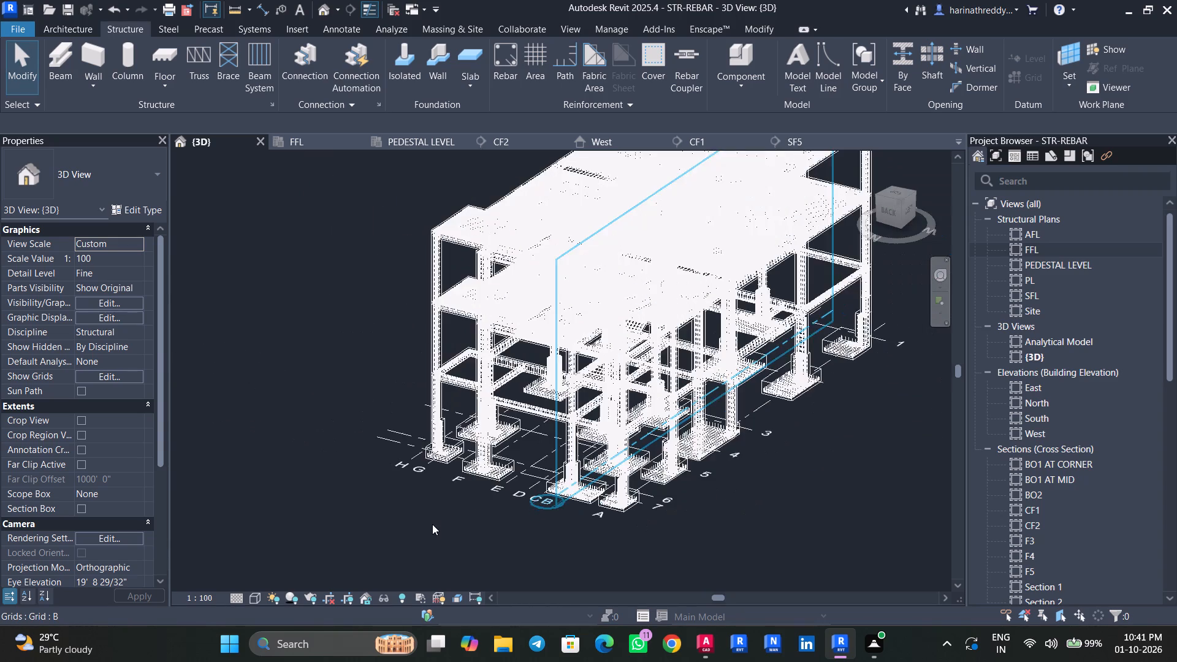
pyautogui.scroll(-4, 432, 524)
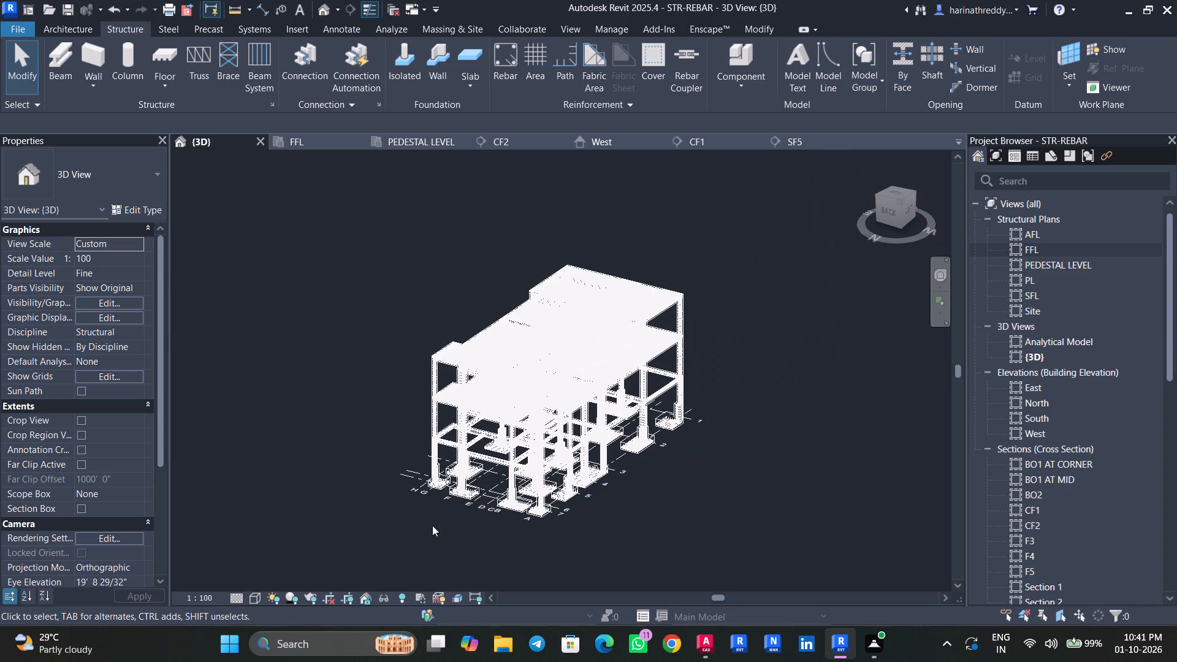
pyautogui.keyDown('shift'); pyautogui.moveTo(422, 555); pyautogui.dragTo(628, 535, button='middle'); pyautogui.keyUp('shift')
pyautogui.scroll(10, 398, 430)
pyautogui.scroll(8, 384, 373)
pyautogui.moveTo(336, 372); pyautogui.dragTo(337, 435, button='middle')
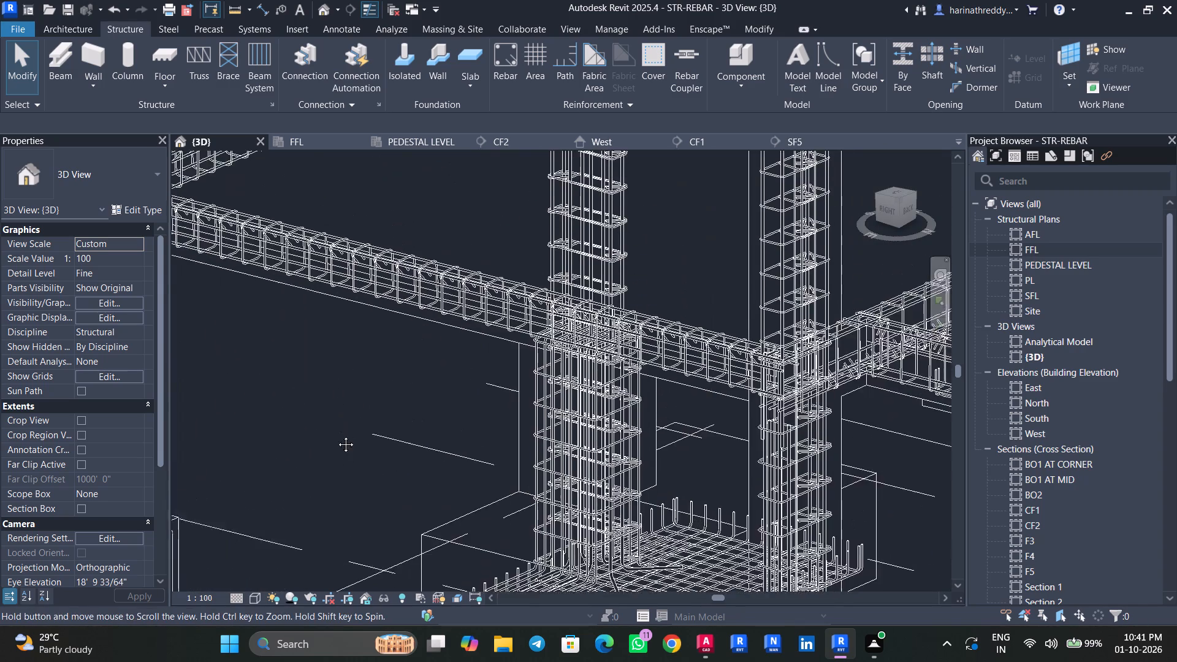
pyautogui.moveTo(337, 435); pyautogui.dragTo(337, 442, button='middle')
pyautogui.scroll(-3, 337, 442)
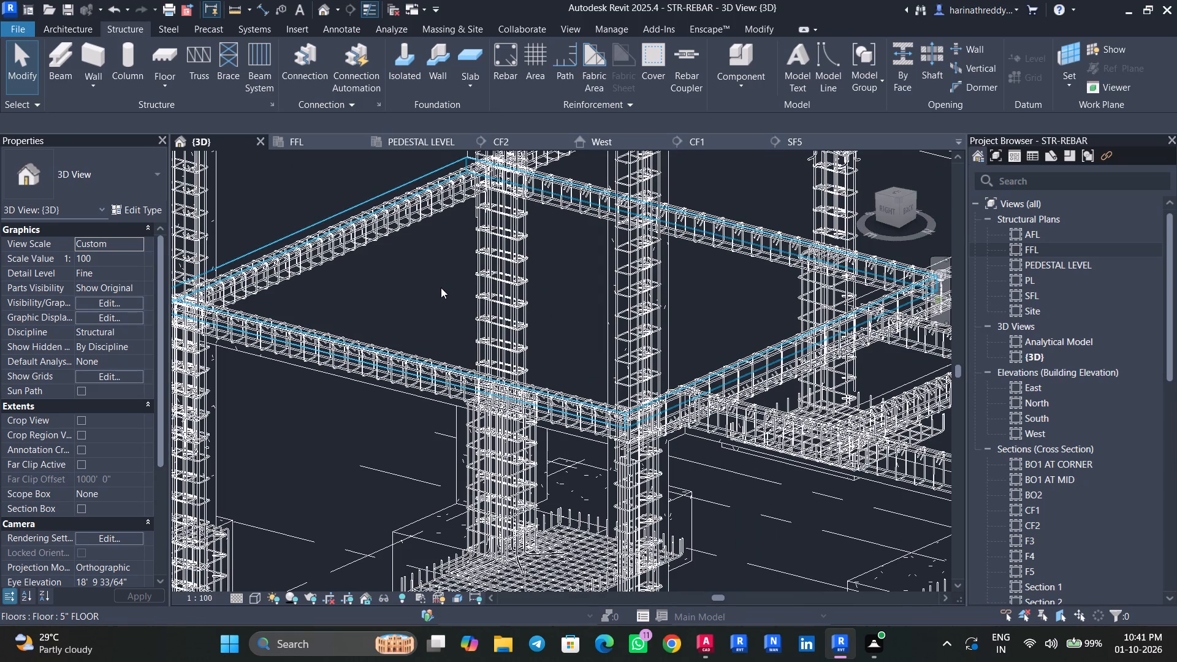
pyautogui.scroll(1, 424, 284)
pyautogui.scroll(-1, 424, 284)
pyautogui.scroll(3, 424, 284)
pyautogui.moveTo(400, 276); pyautogui.dragTo(459, 367, button='middle')
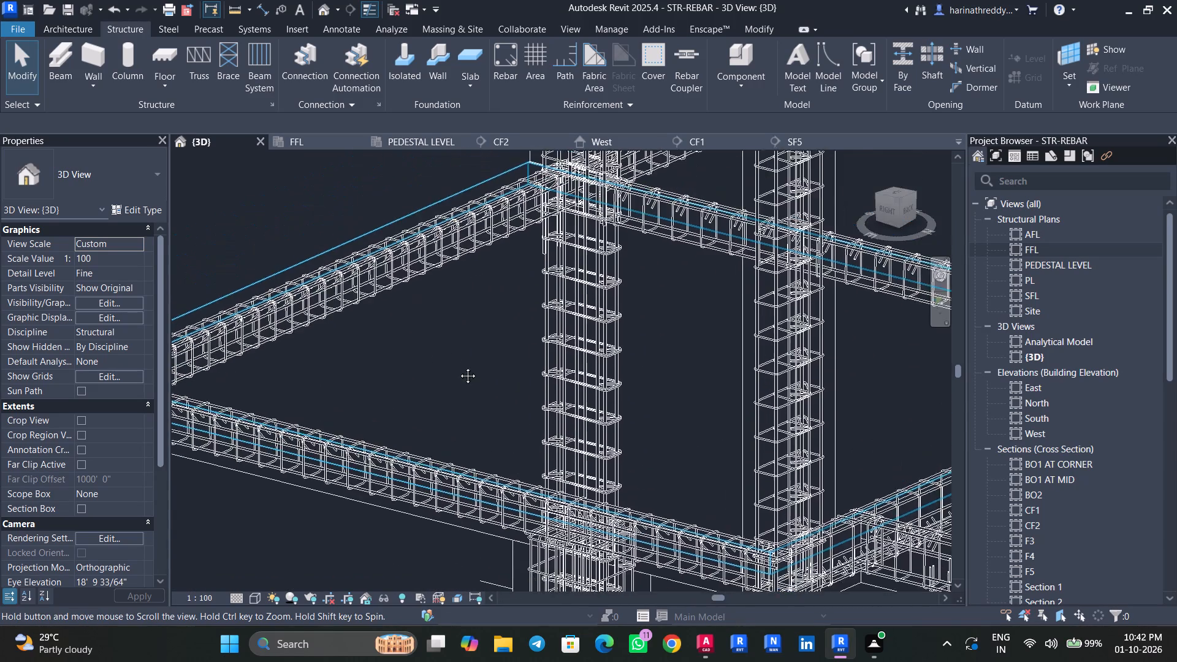
pyautogui.moveTo(459, 367); pyautogui.dragTo(463, 370, button='middle')
pyautogui.scroll(1, 463, 370)
pyautogui.scroll(2, 387, 305)
pyautogui.scroll(-1, 387, 305)
pyautogui.scroll(1, 387, 305)
pyautogui.click(347, 242)
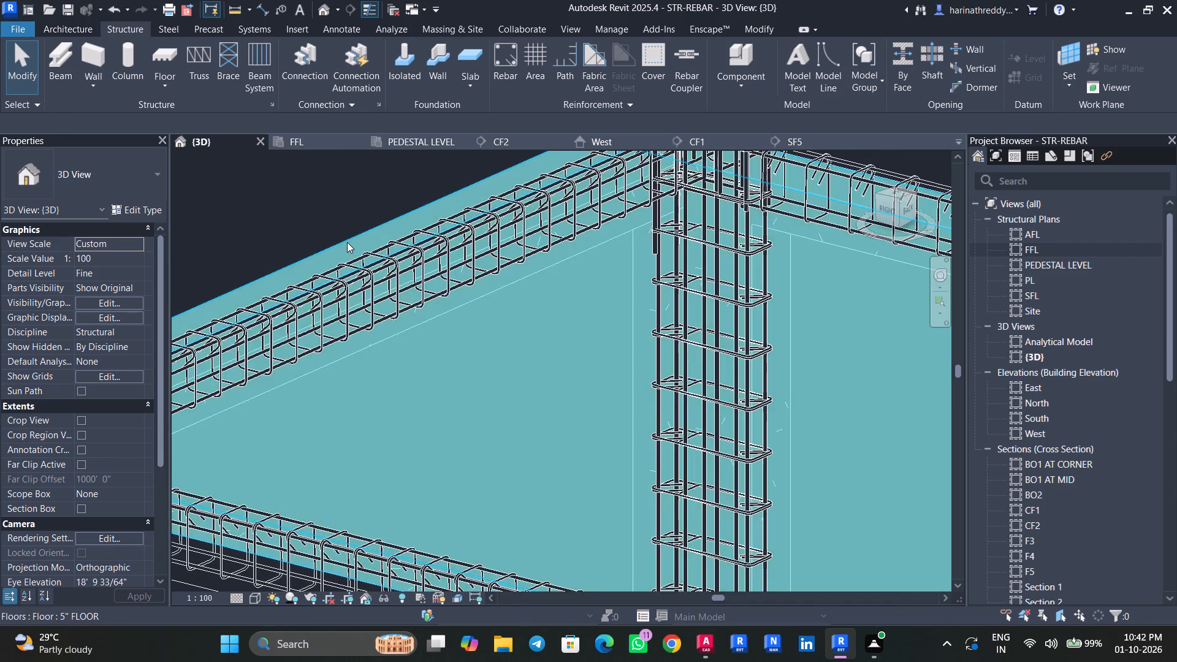
pyautogui.scroll(-4, 347, 242)
pyautogui.press('Escape')
pyautogui.press('Escape')
pyautogui.press('Escape')
pyautogui.press('Escape')
pyautogui.scroll(-7, 292, 477)
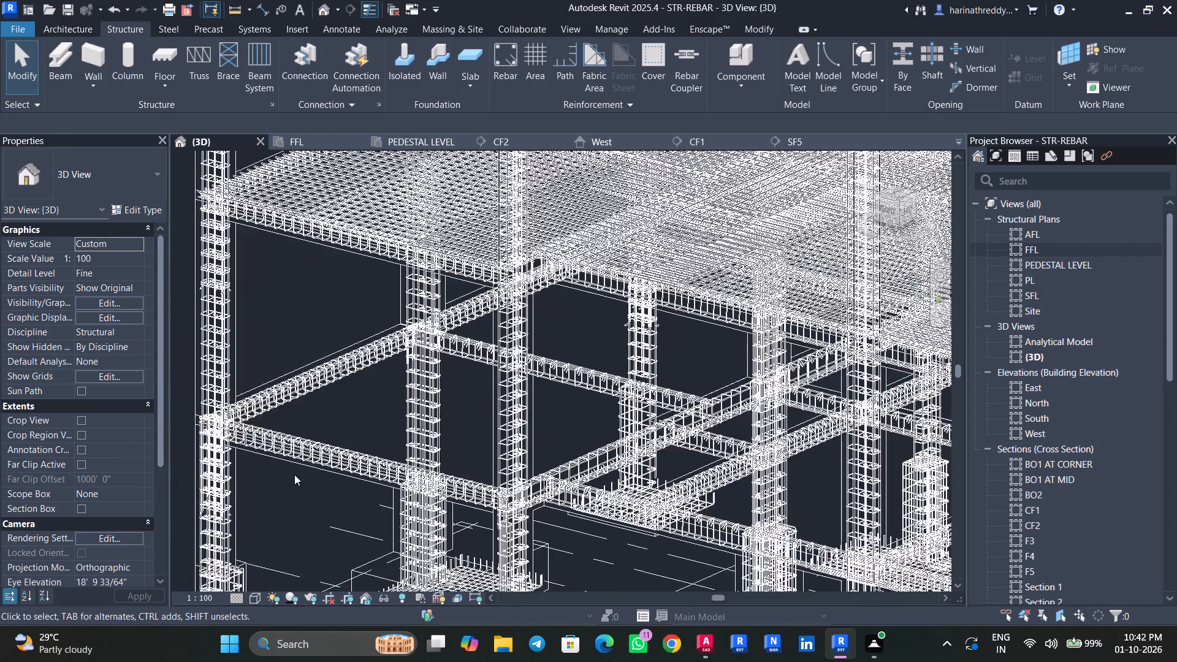
pyautogui.scroll(-7, 287, 498)
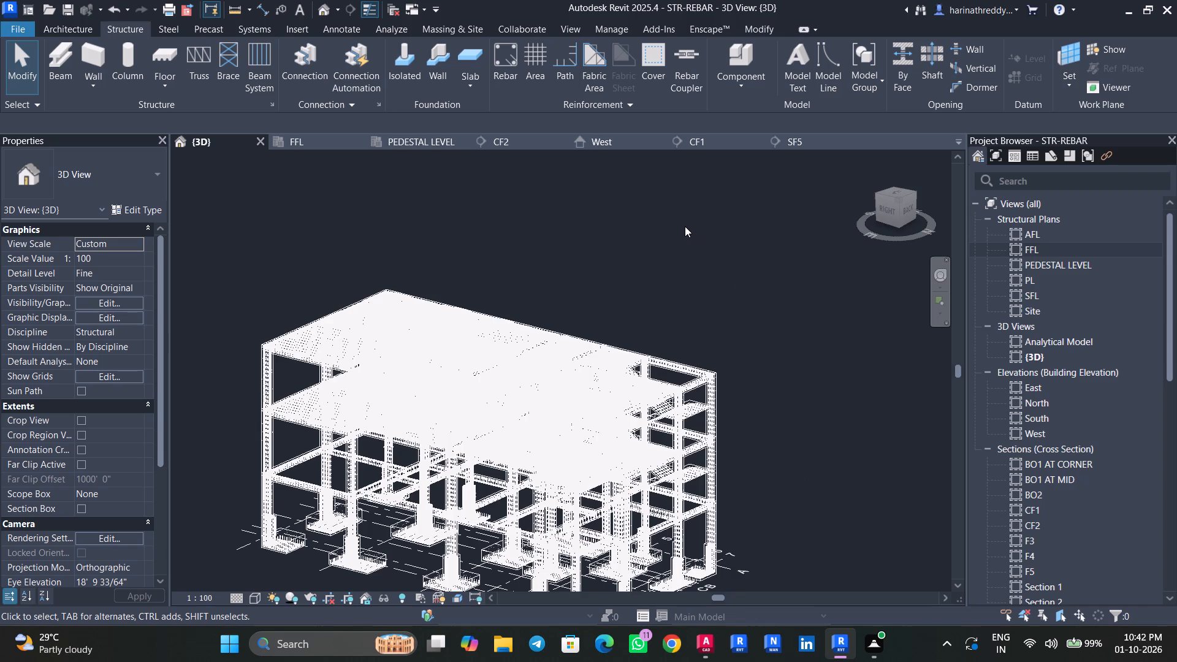
# Examine the H12 rebar set in the stair landing and how it meets the flight bars, from several sides.
pyautogui.scroll(-1, 658, 478)
pyautogui.scroll(10, 660, 478)
pyautogui.scroll(5, 710, 487)
pyautogui.press('Escape')
pyautogui.press('Escape')
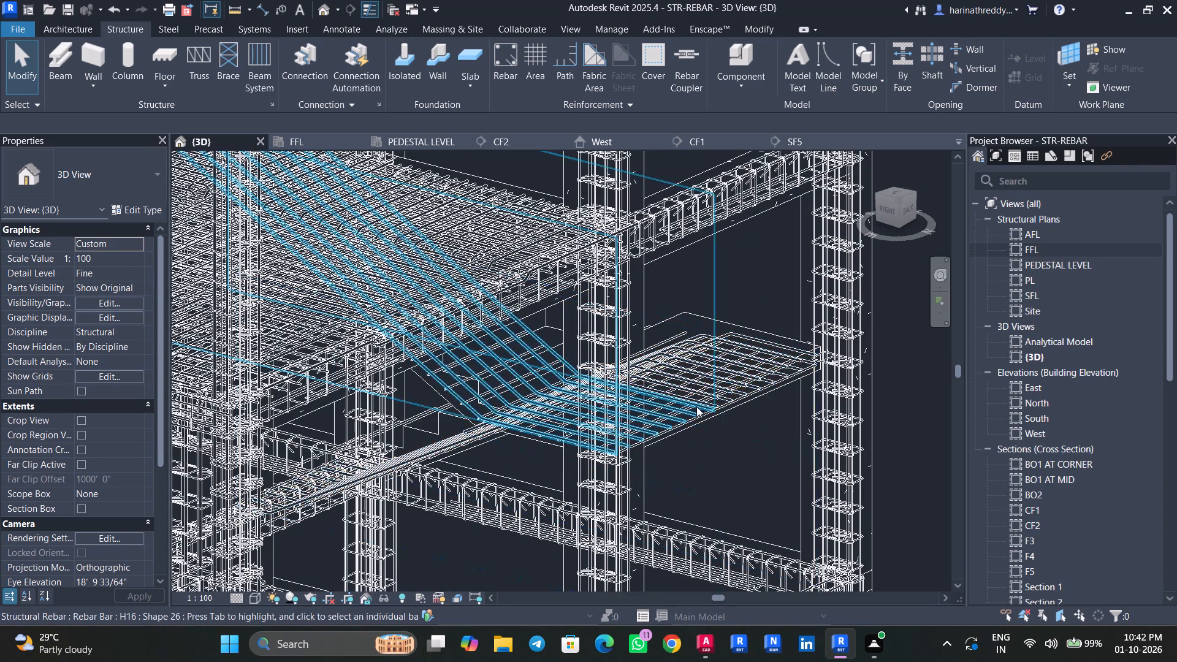
pyautogui.click(734, 382)
pyautogui.press('3')
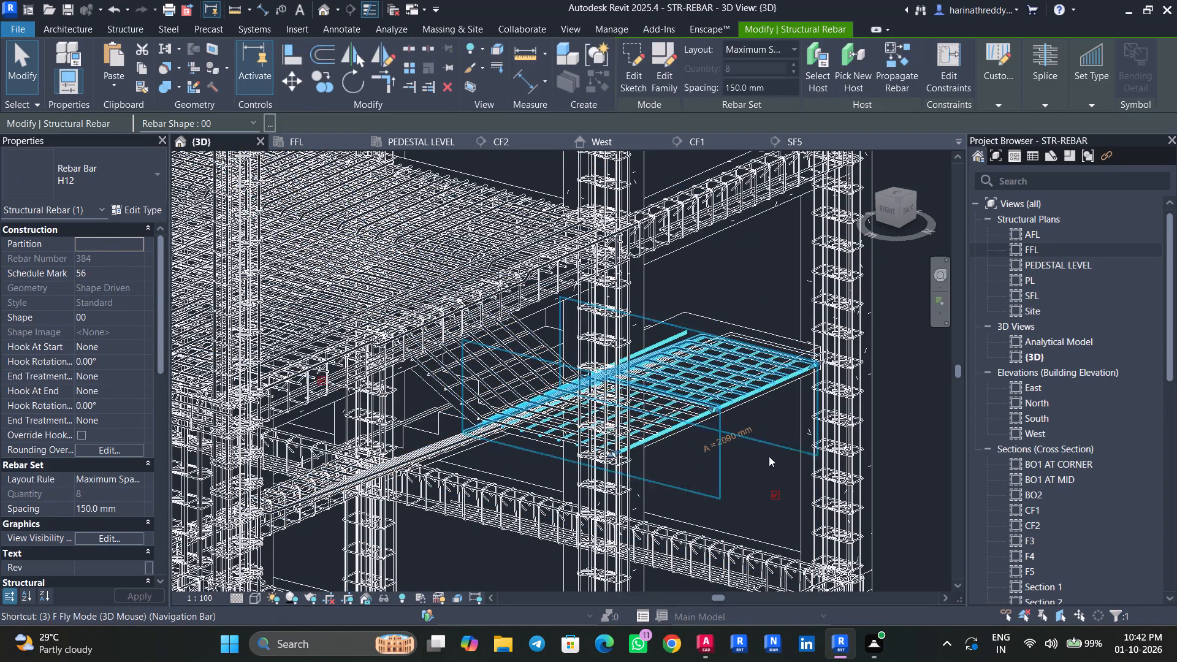
pyautogui.keyDown('shift'); pyautogui.moveTo(771, 458); pyautogui.dragTo(658, 567, button='middle'); pyautogui.keyUp('shift')
pyautogui.hotkey('shift', '+')
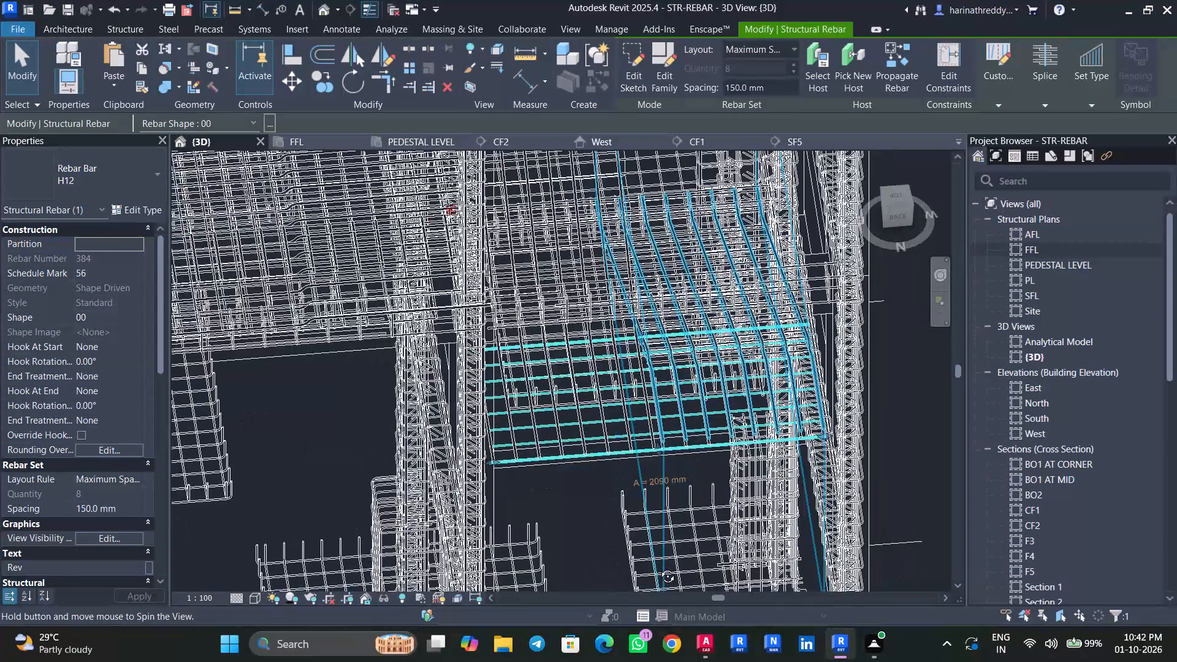
pyautogui.press('Escape')
pyautogui.press('Escape')
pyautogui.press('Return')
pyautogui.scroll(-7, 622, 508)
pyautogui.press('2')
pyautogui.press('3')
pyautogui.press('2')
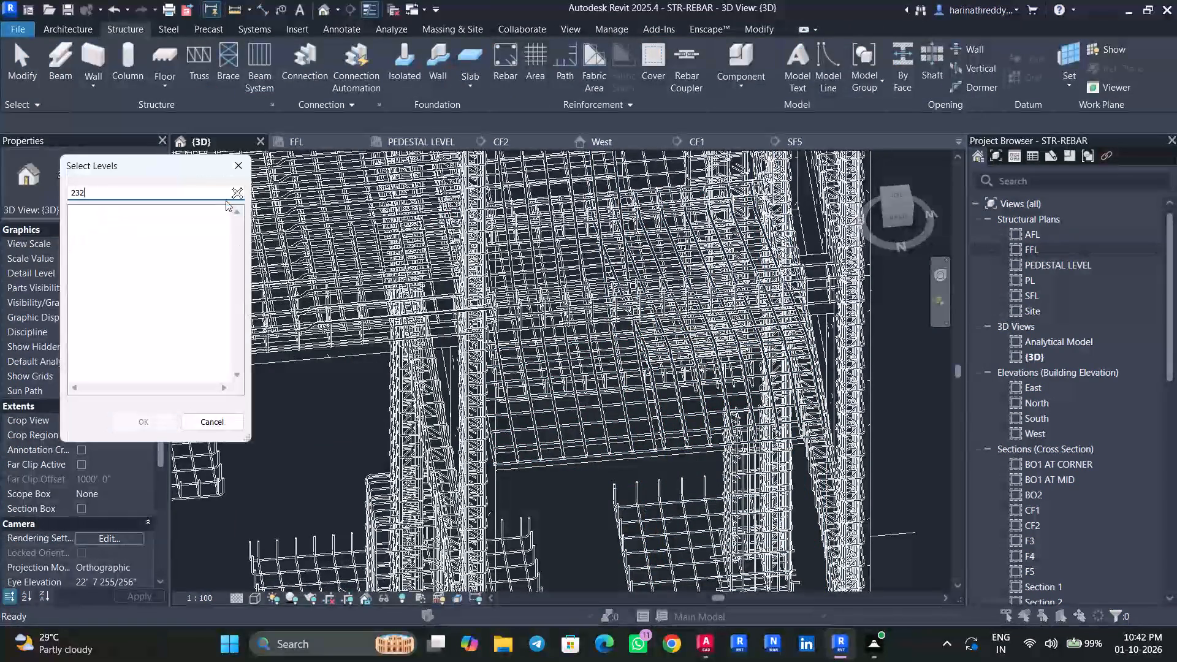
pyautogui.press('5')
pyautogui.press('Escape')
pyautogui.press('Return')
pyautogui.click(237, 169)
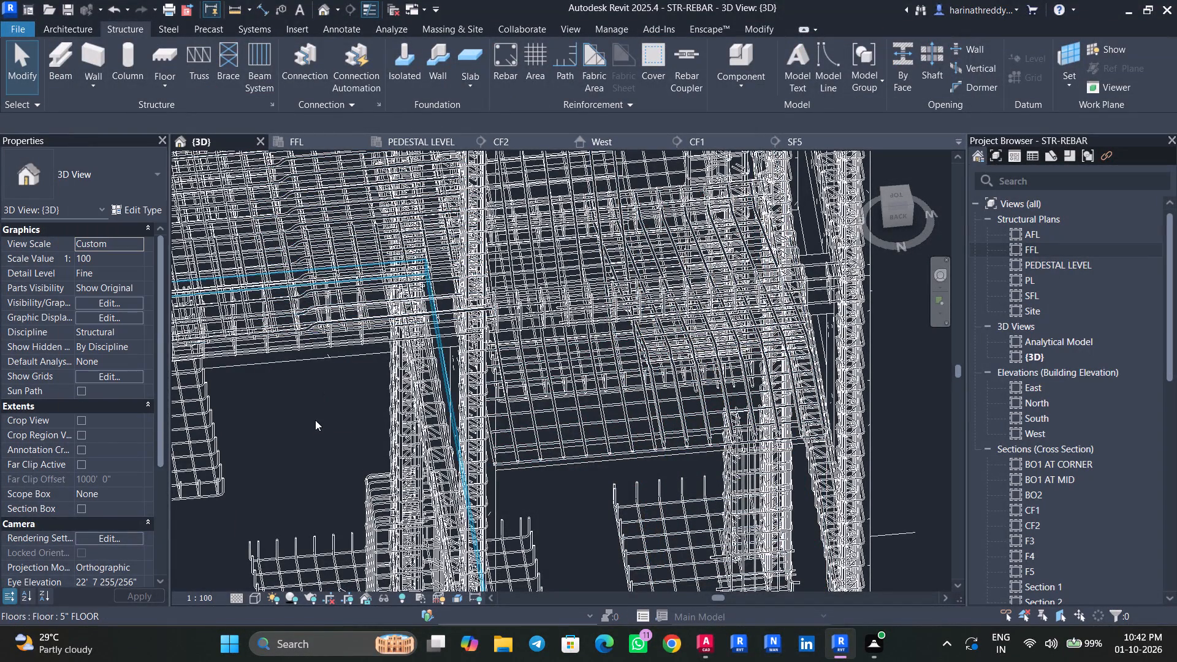
# Save the STR-REBAR project.
pyautogui.scroll(-9, 312, 427)
pyautogui.keyDown('shift'); pyautogui.moveTo(620, 485); pyautogui.dragTo(680, 387, button='middle'); pyautogui.keyUp('shift')
pyautogui.moveTo(560, 439); pyautogui.dragTo(789, 371, button='middle')
pyautogui.hotkey('ctrl', 's')
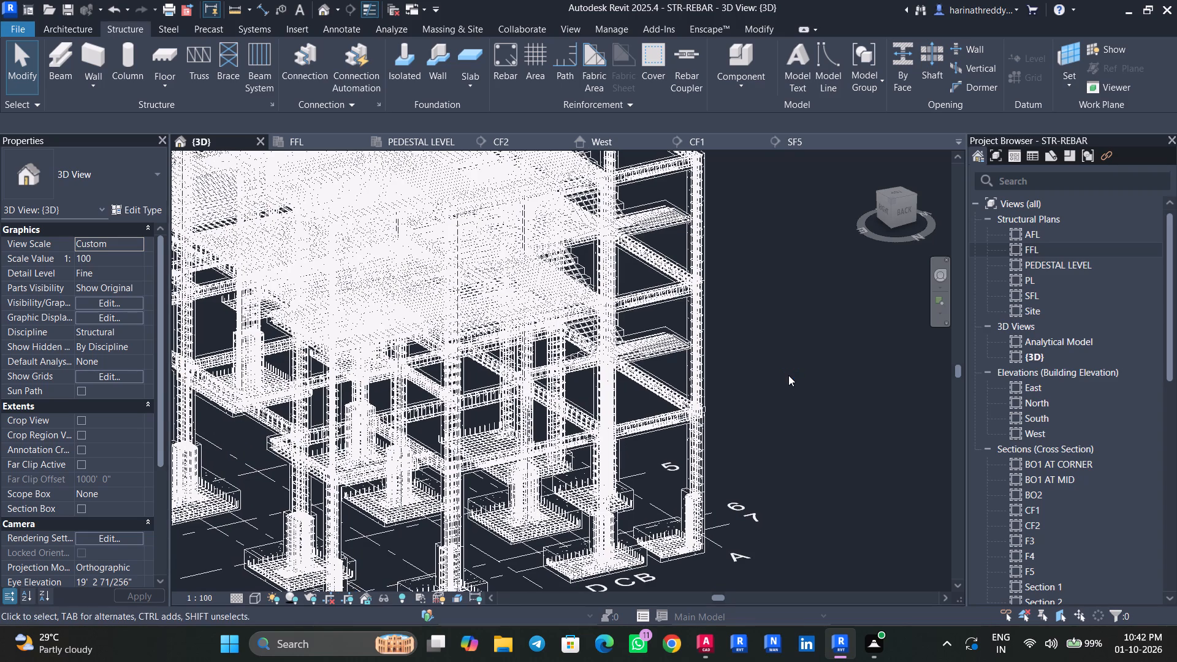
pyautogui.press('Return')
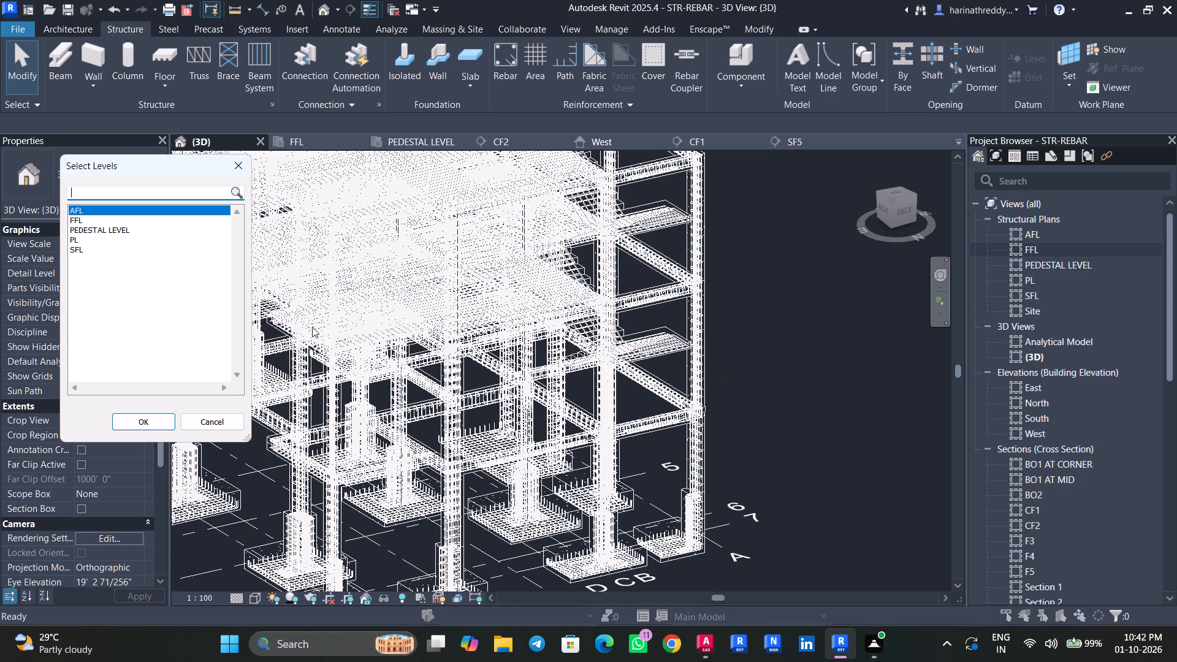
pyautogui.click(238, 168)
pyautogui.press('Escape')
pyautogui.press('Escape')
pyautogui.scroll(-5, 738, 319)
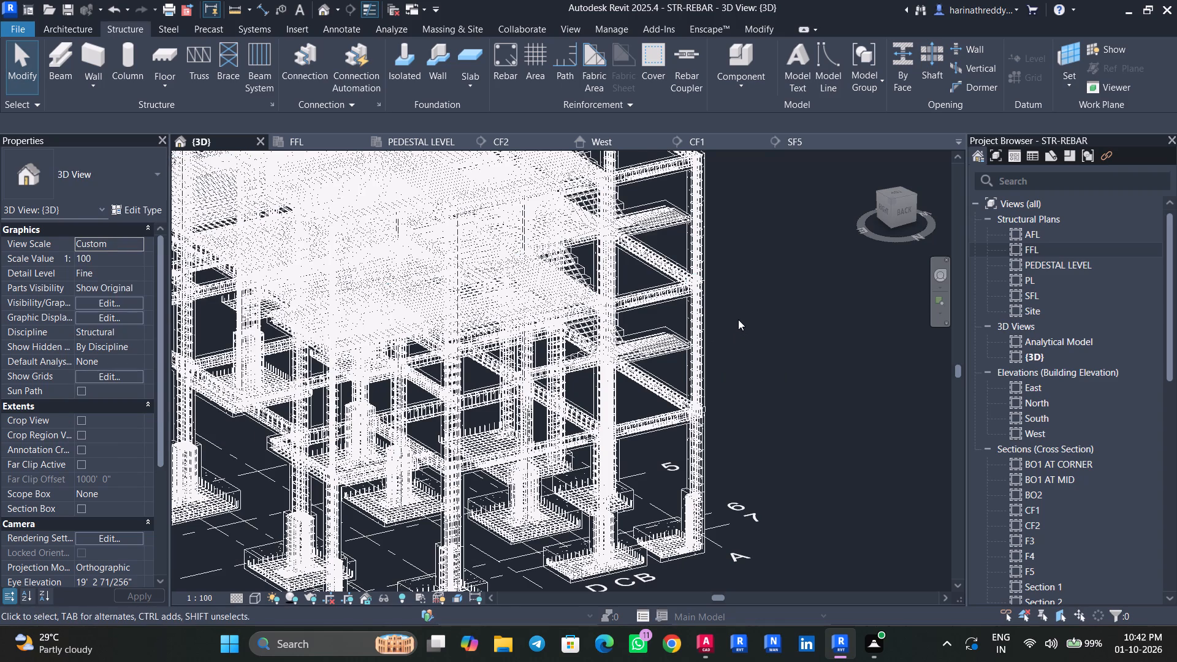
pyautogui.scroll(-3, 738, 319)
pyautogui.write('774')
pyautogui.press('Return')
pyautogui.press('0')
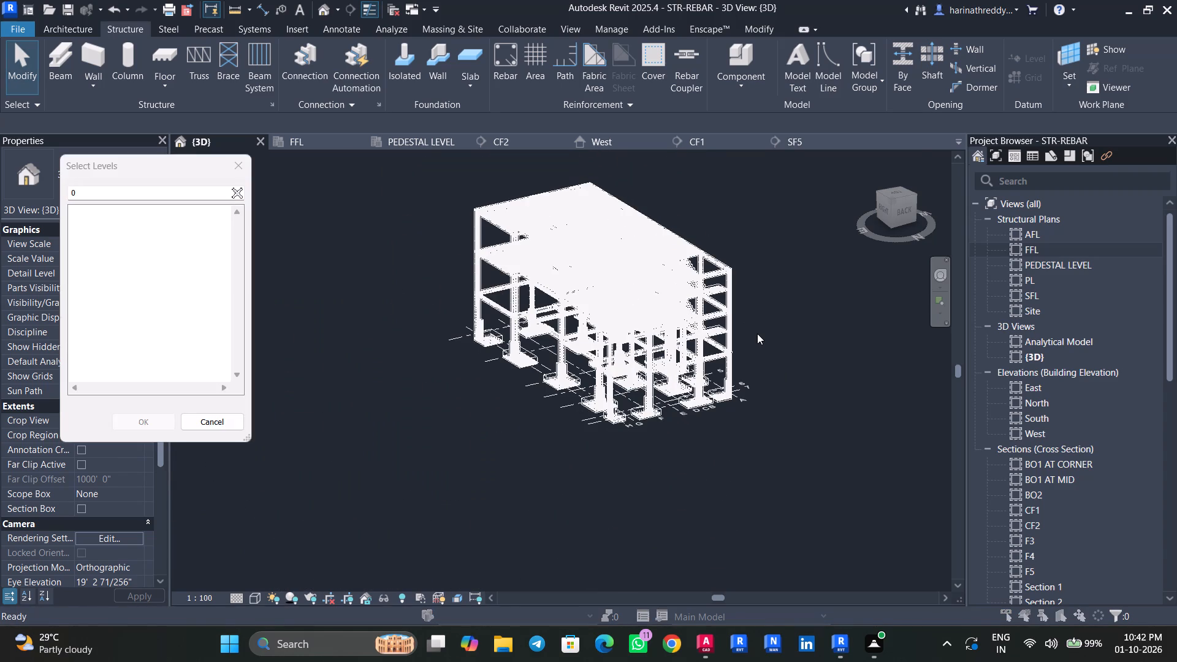
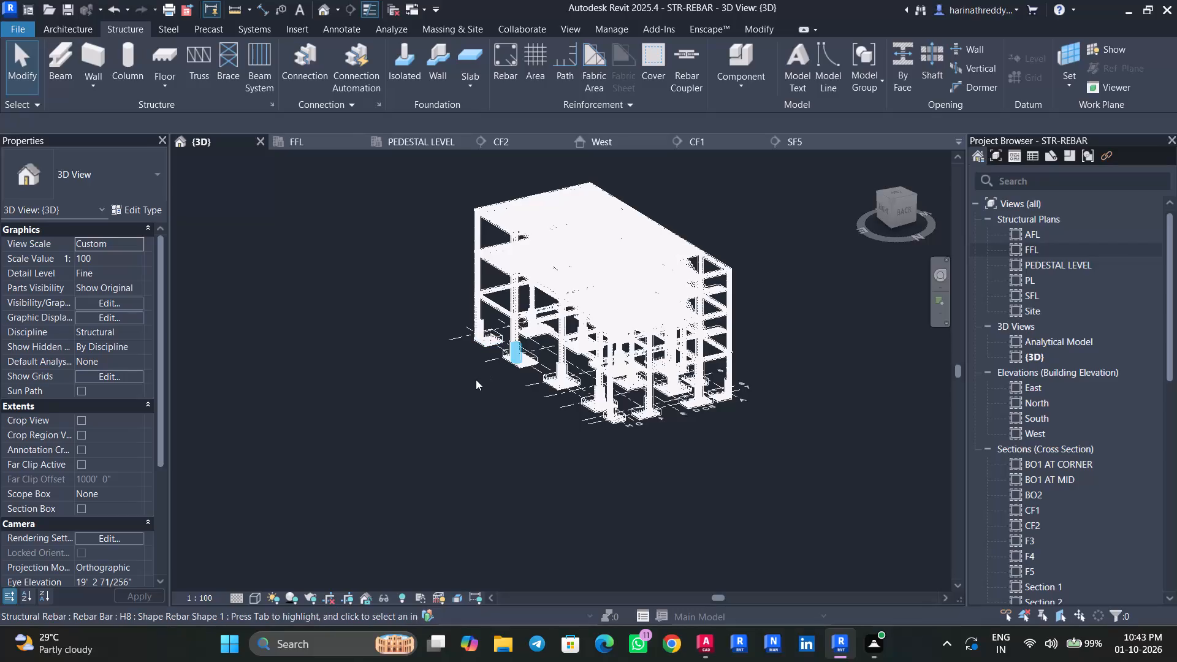
# Examine the reinforcement mats and pedestal cages of the footings along the outer edge of the structure.
pyautogui.scroll(-2, 475, 379)
pyautogui.scroll(2, 475, 379)
pyautogui.moveTo(455, 373); pyautogui.dragTo(362, 443, button='middle')
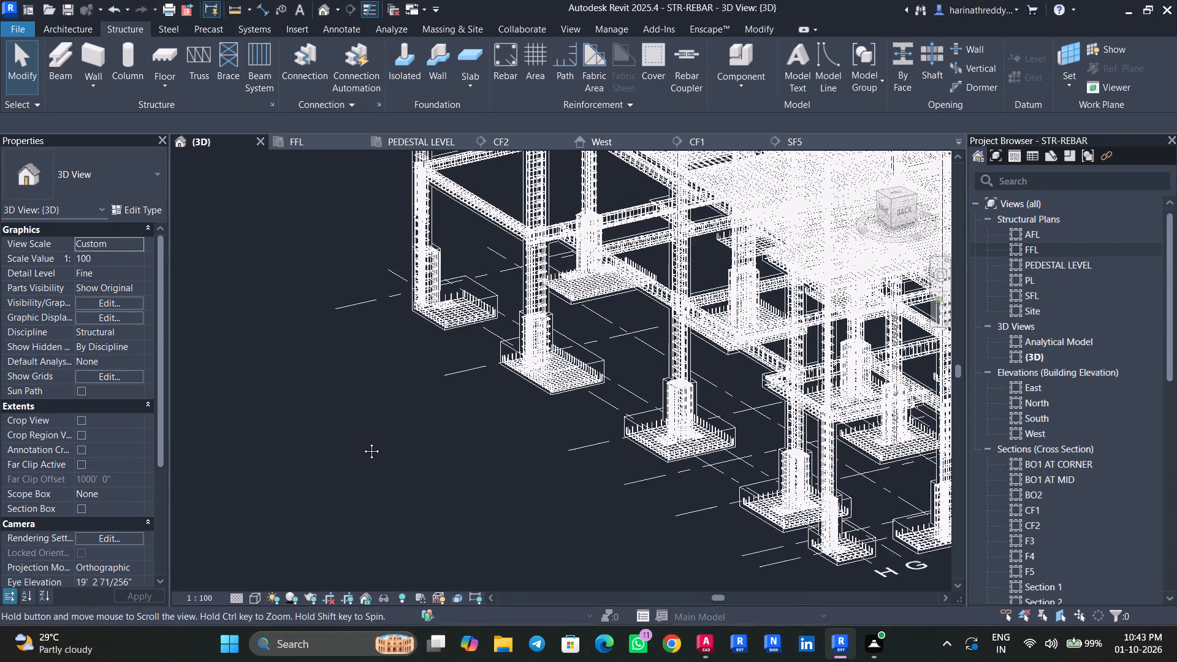
pyautogui.scroll(8, 413, 376)
pyautogui.moveTo(414, 375); pyautogui.dragTo(385, 416, button='middle')
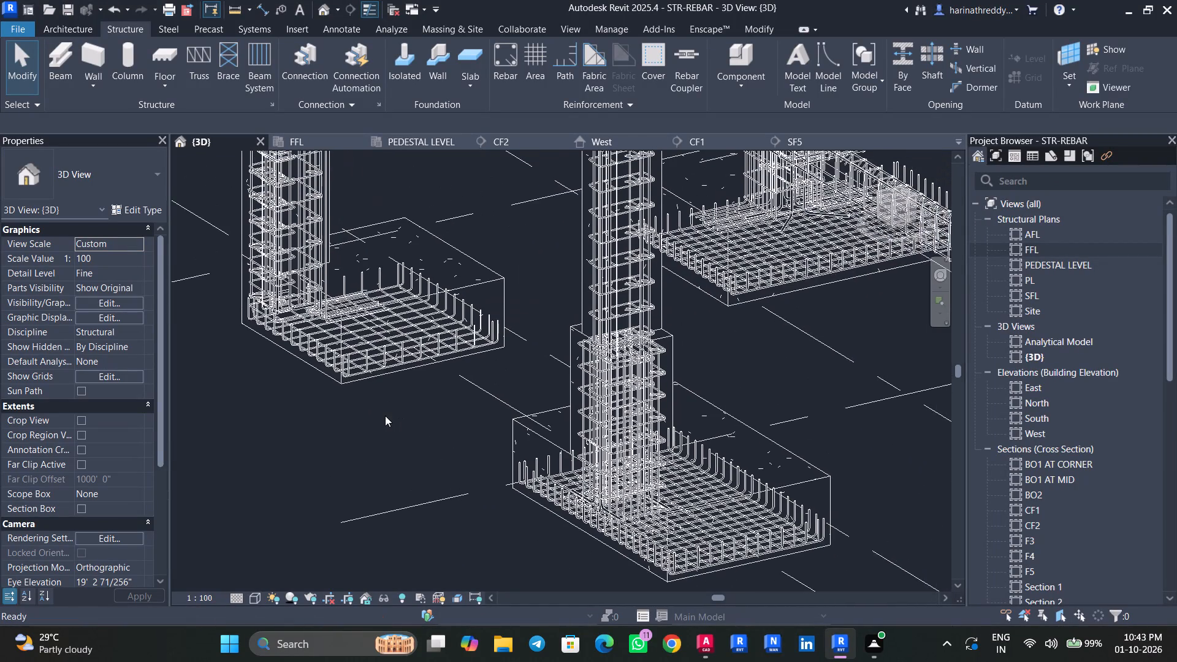
pyautogui.scroll(6, 326, 294)
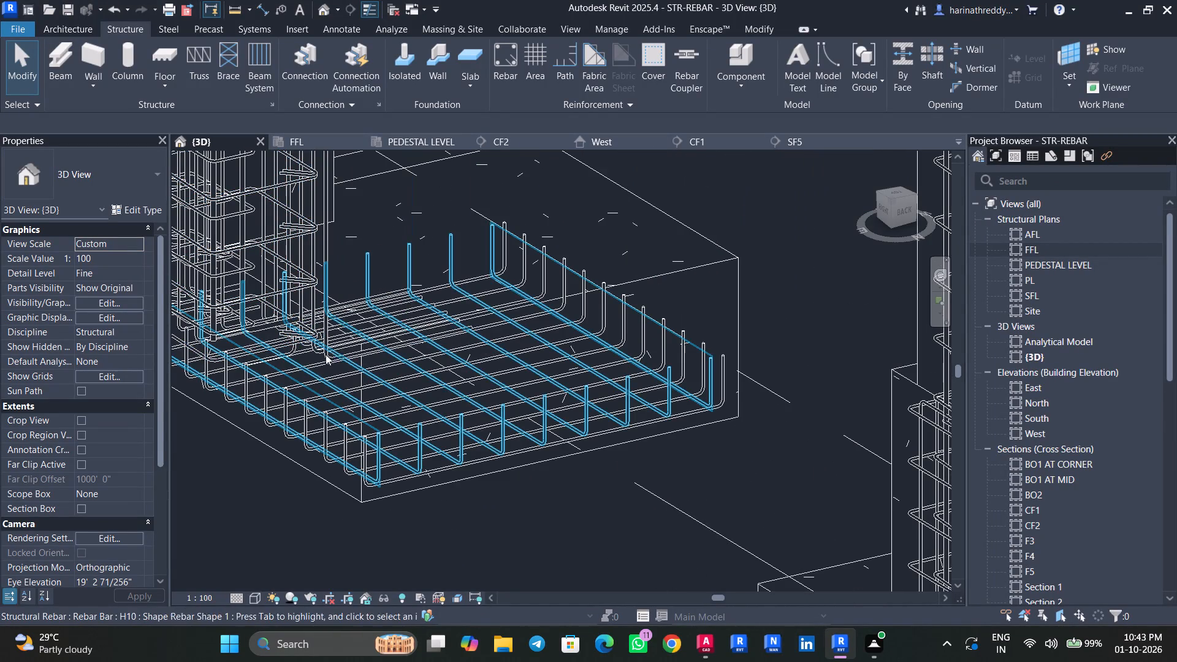
pyautogui.scroll(-2, 333, 351)
pyautogui.scroll(1, 333, 351)
pyautogui.scroll(-7, 333, 351)
pyautogui.moveTo(279, 410); pyautogui.dragTo(368, 487, button='middle')
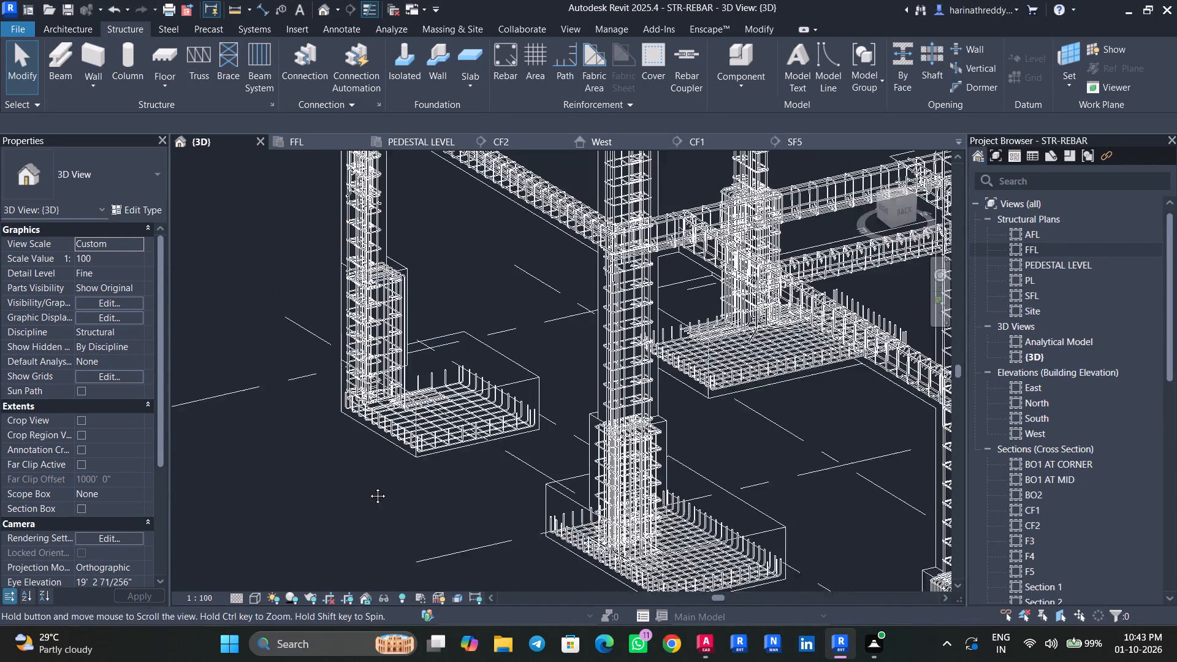
pyautogui.moveTo(368, 487); pyautogui.dragTo(369, 487, button='middle')
pyautogui.scroll(-4, 357, 482)
pyautogui.scroll(4, 623, 472)
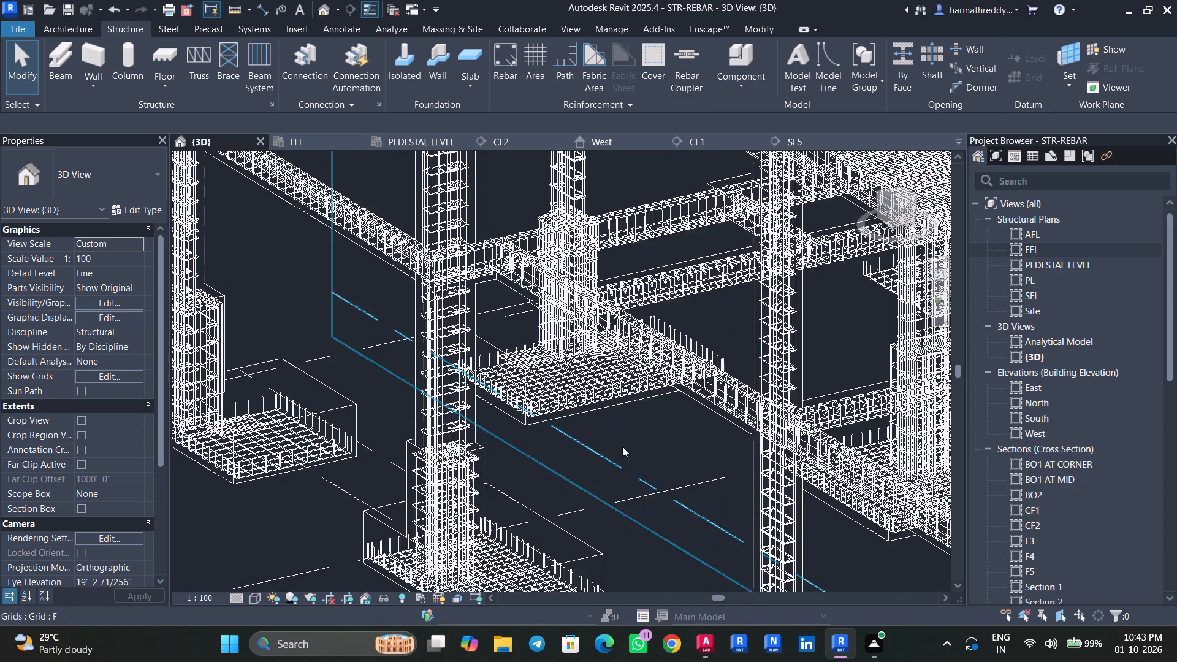
# Examine the plinth-level beam reinforcement and its junction with the column bars above footing CF1.
pyautogui.scroll(5, 621, 446)
pyautogui.keyDown('shift'); pyautogui.moveTo(614, 439); pyautogui.dragTo(638, 430, button='middle'); pyautogui.keyUp('shift')
pyautogui.moveTo(543, 539); pyautogui.dragTo(806, 385, button='middle')
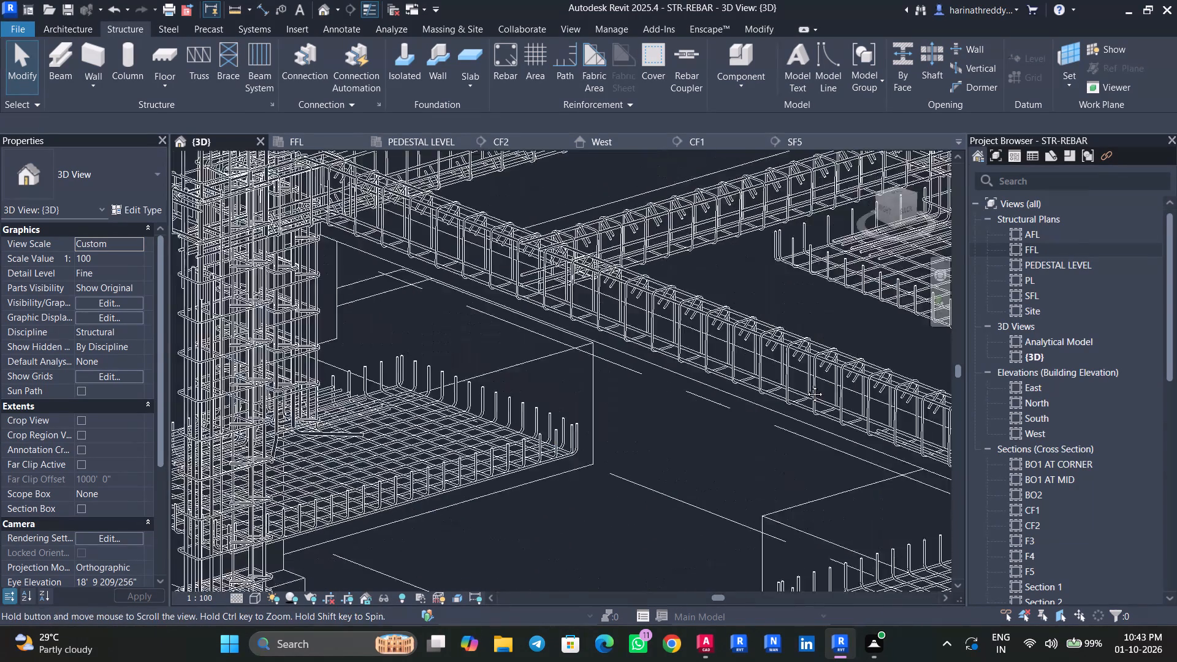
pyautogui.moveTo(806, 385); pyautogui.dragTo(827, 368, button='middle')
pyautogui.keyDown('shift'); pyautogui.scroll(1, 658, 422); pyautogui.keyUp('shift')
pyautogui.keyDown('shift'); pyautogui.moveTo(665, 431); pyautogui.dragTo(717, 430, button='middle'); pyautogui.keyUp('shift')
pyautogui.moveTo(503, 469); pyautogui.dragTo(848, 270, button='middle')
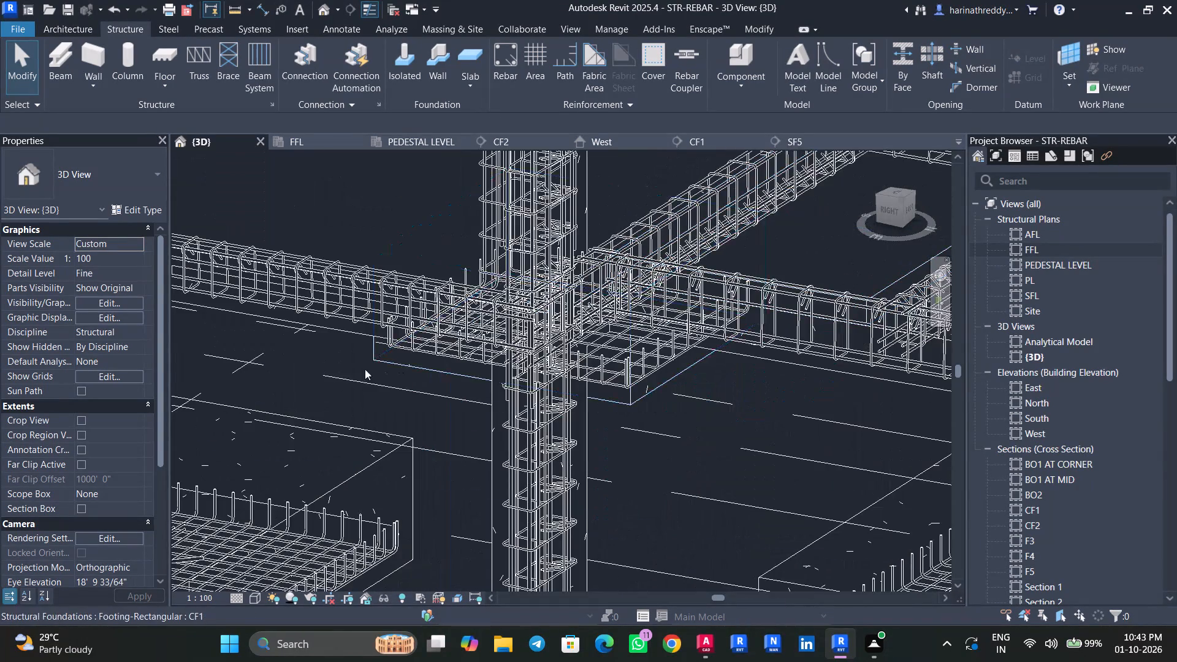
pyautogui.scroll(-2, 387, 392)
pyautogui.keyDown('shift'); pyautogui.moveTo(390, 422); pyautogui.dragTo(557, 416, button='middle'); pyautogui.keyUp('shift')
pyautogui.scroll(-11, 557, 416)
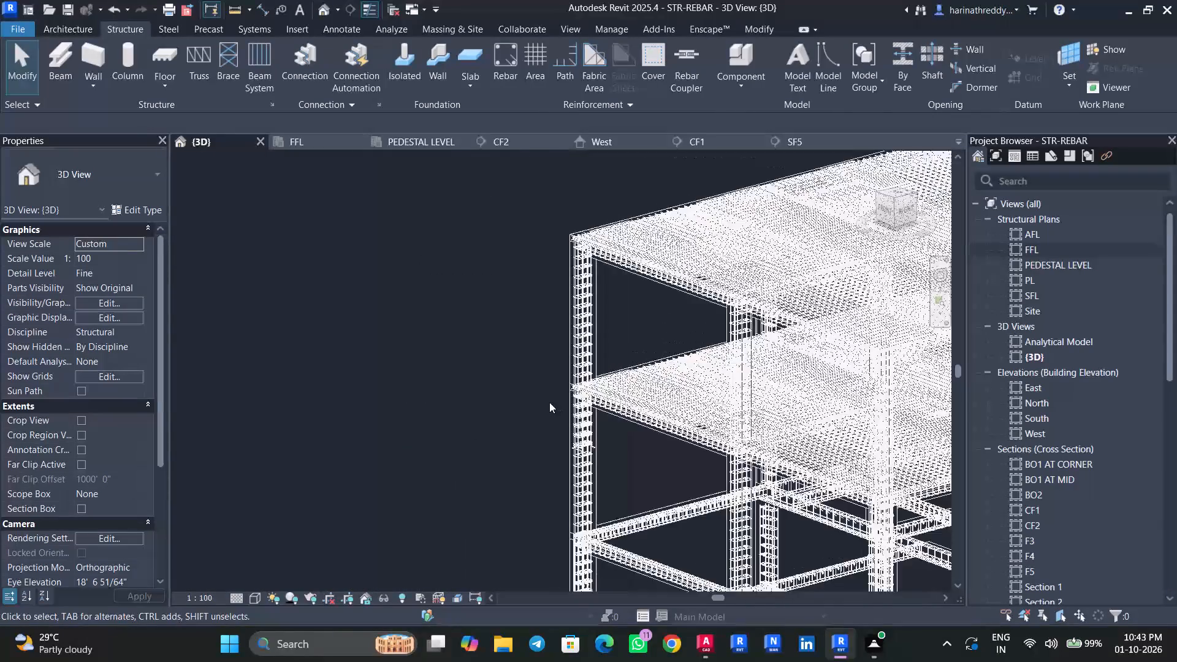
# In front view, lower the bottom leg of the eight-bar H10 pedestal set in footing SF1, making its vertical length 1420 mm.
pyautogui.moveTo(538, 411); pyautogui.dragTo(373, 183, button='middle')
pyautogui.scroll(11, 508, 387)
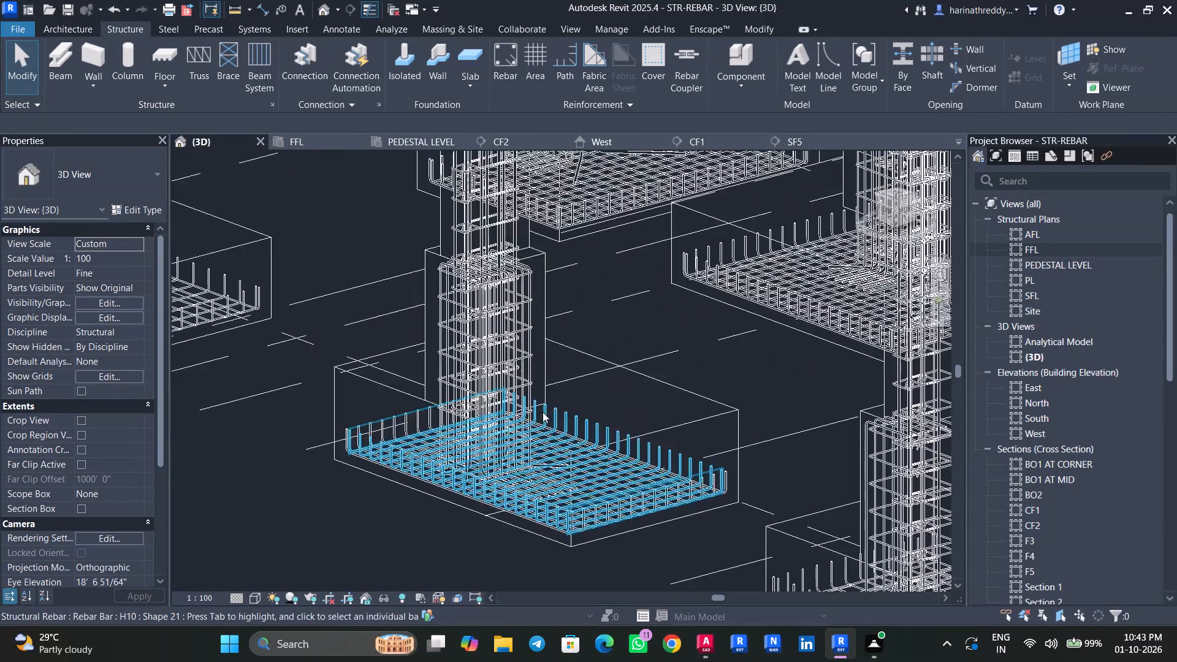
pyautogui.scroll(4, 543, 412)
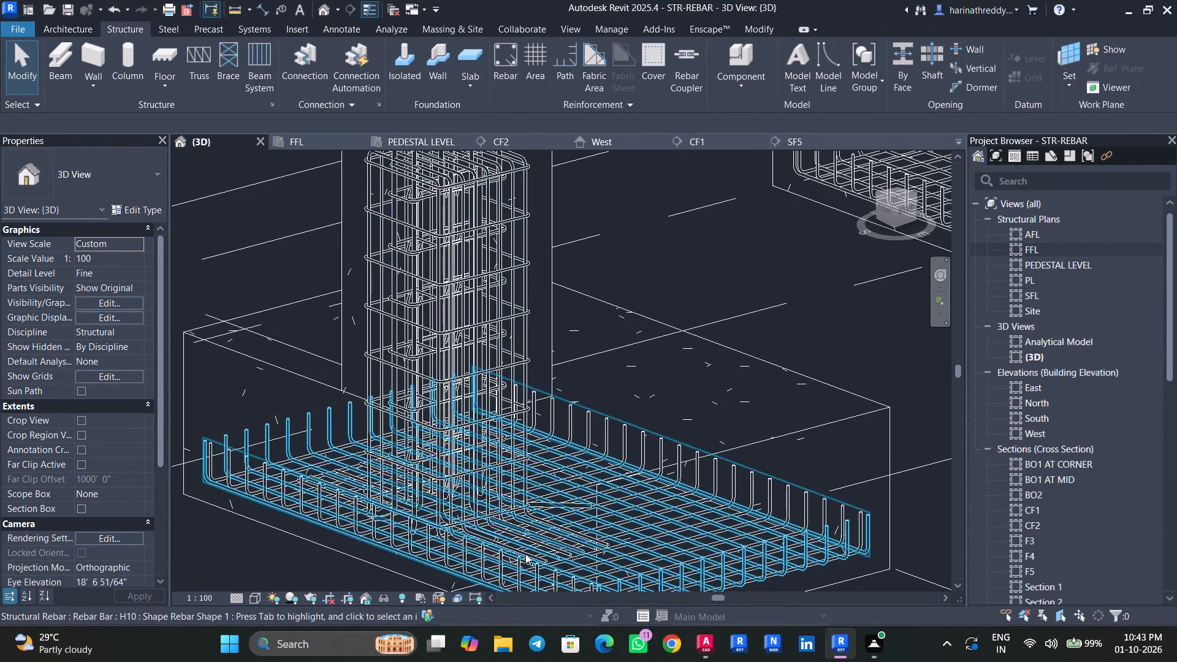
pyautogui.click(581, 554)
pyautogui.keyDown('shift'); pyautogui.moveTo(581, 554); pyautogui.dragTo(620, 539, button='middle'); pyautogui.keyUp('shift')
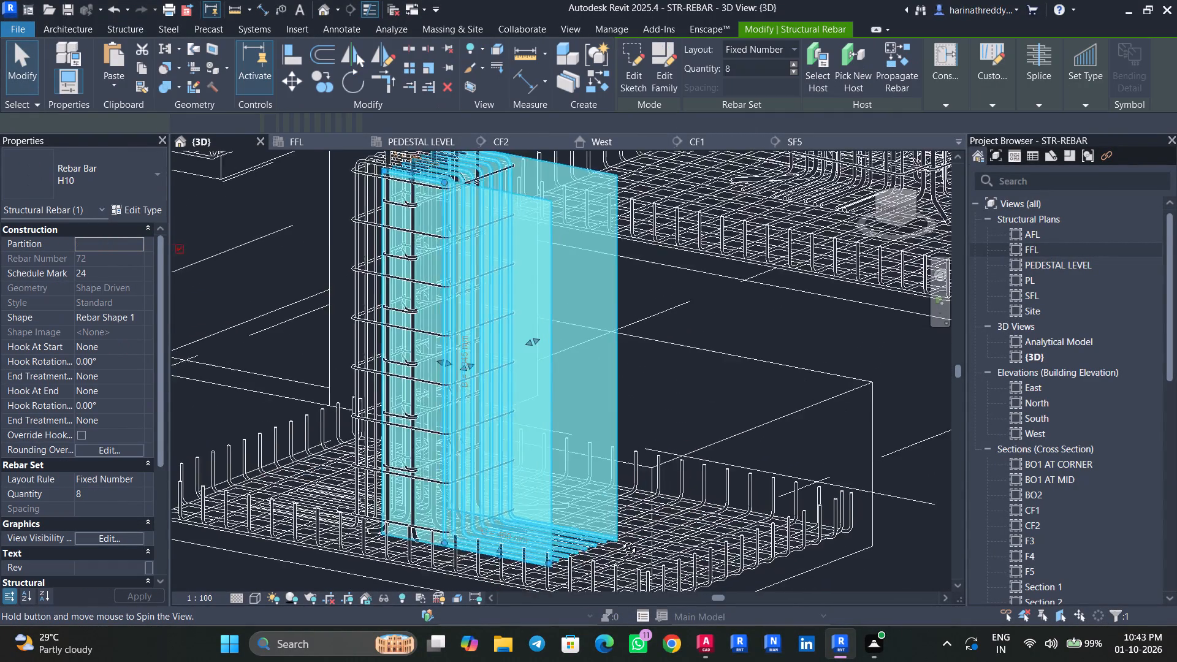
pyautogui.keyDown('shift'); pyautogui.moveTo(620, 539); pyautogui.dragTo(685, 481, button='middle'); pyautogui.keyUp('shift')
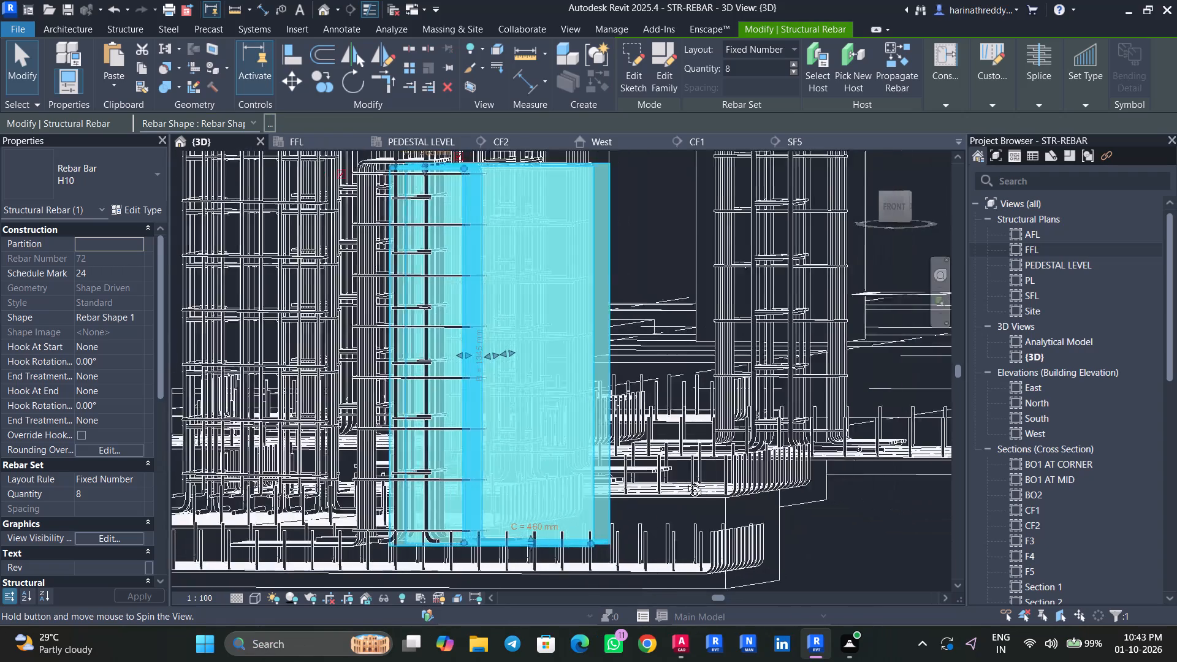
pyautogui.keyDown('shift'); pyautogui.moveTo(685, 481); pyautogui.dragTo(690, 481, button='middle'); pyautogui.keyUp('shift')
pyautogui.keyDown('shift'); pyautogui.scroll(1, 690, 481); pyautogui.keyUp('shift')
pyautogui.keyDown('shift'); pyautogui.moveTo(683, 493); pyautogui.dragTo(691, 492, button='middle'); pyautogui.keyUp('shift')
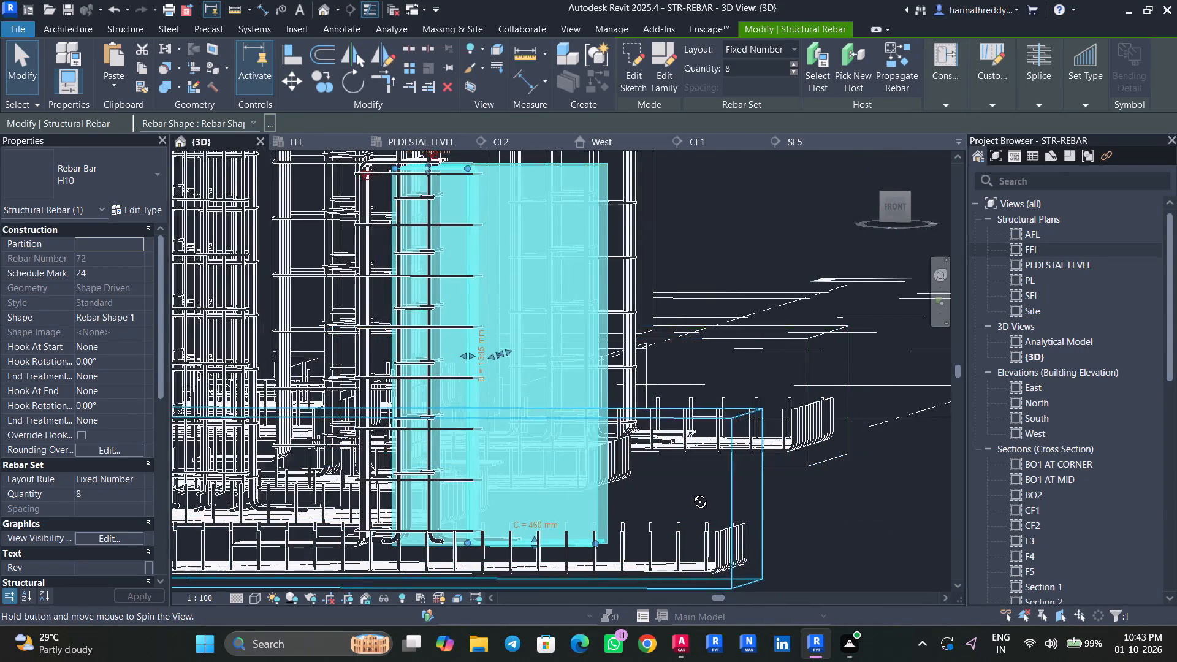
pyautogui.keyDown('shift'); pyautogui.moveTo(691, 492); pyautogui.dragTo(694, 492, button='middle'); pyautogui.keyUp('shift')
pyautogui.click(894, 210)
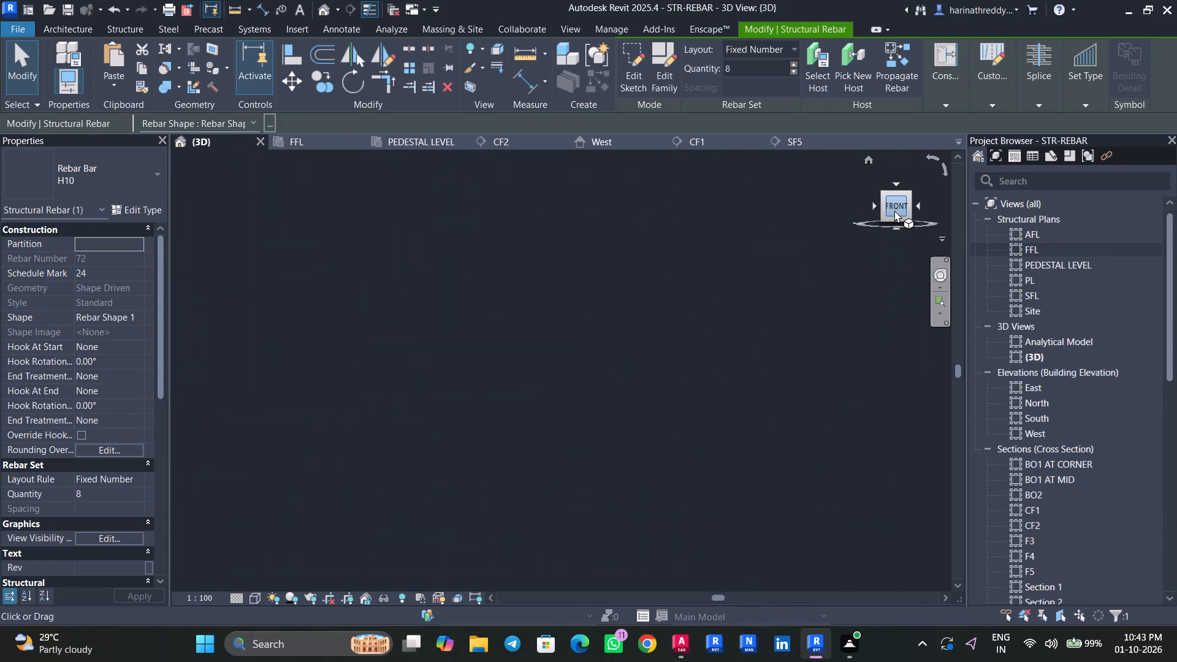
pyautogui.scroll(1, 556, 568)
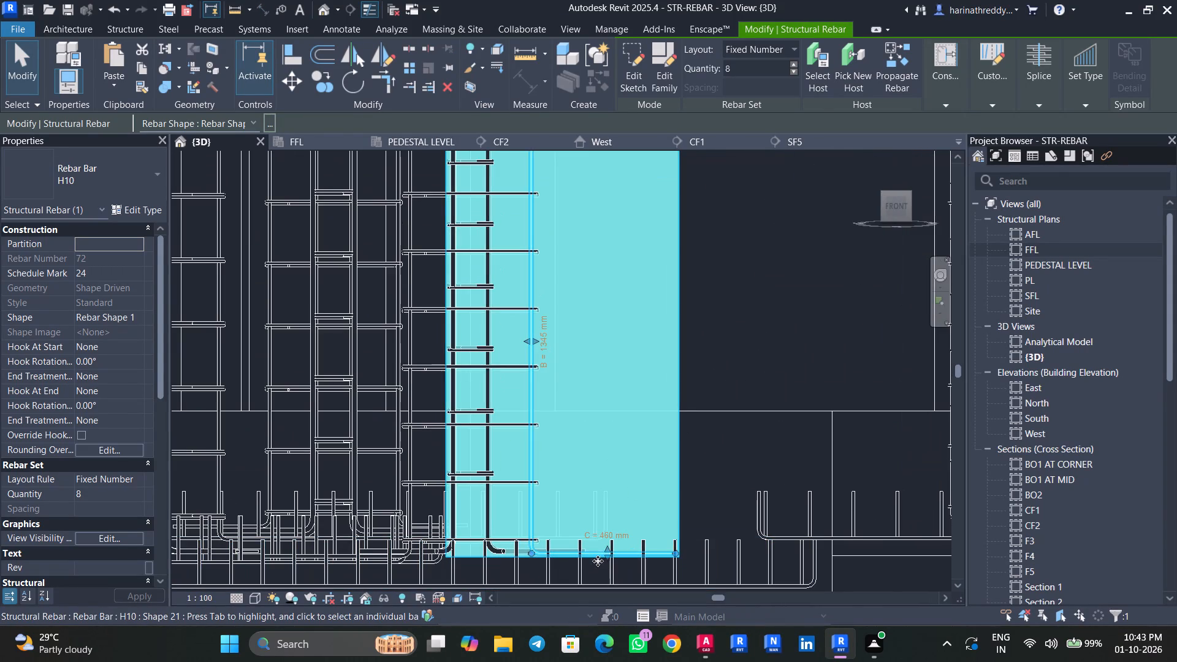
pyautogui.moveTo(606, 555); pyautogui.dragTo(607, 577)
pyautogui.moveTo(693, 490); pyautogui.dragTo(696, 485, button='middle')
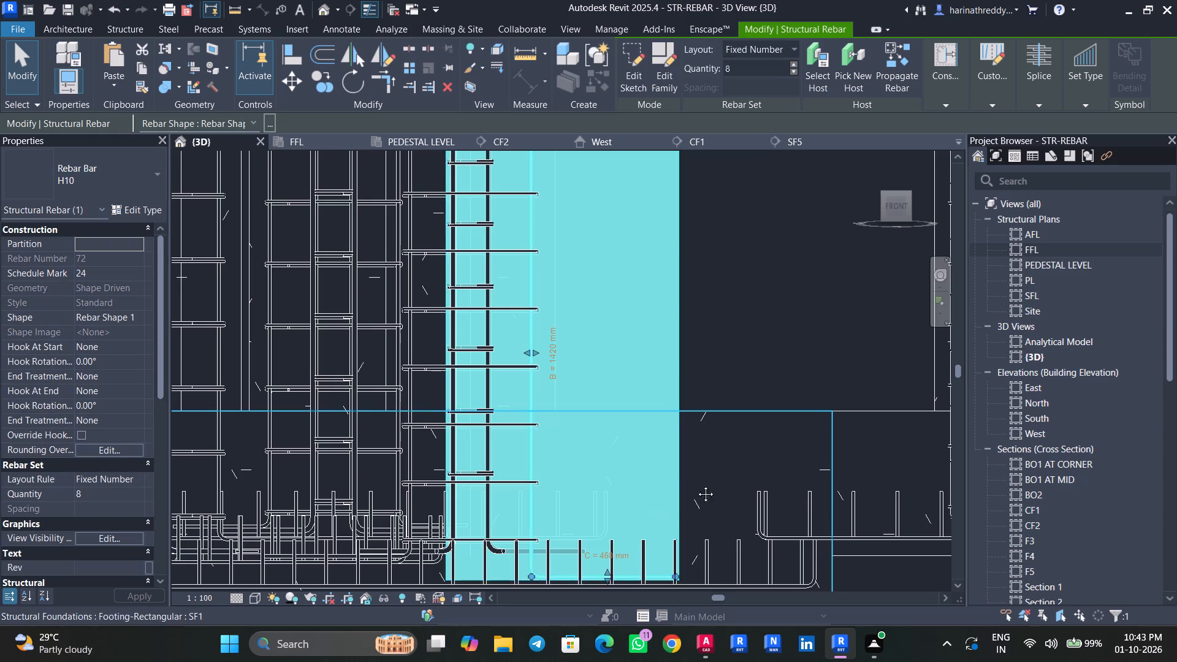
pyautogui.moveTo(696, 485); pyautogui.dragTo(710, 395, button='middle')
pyautogui.press('Escape')
pyautogui.press('Escape')
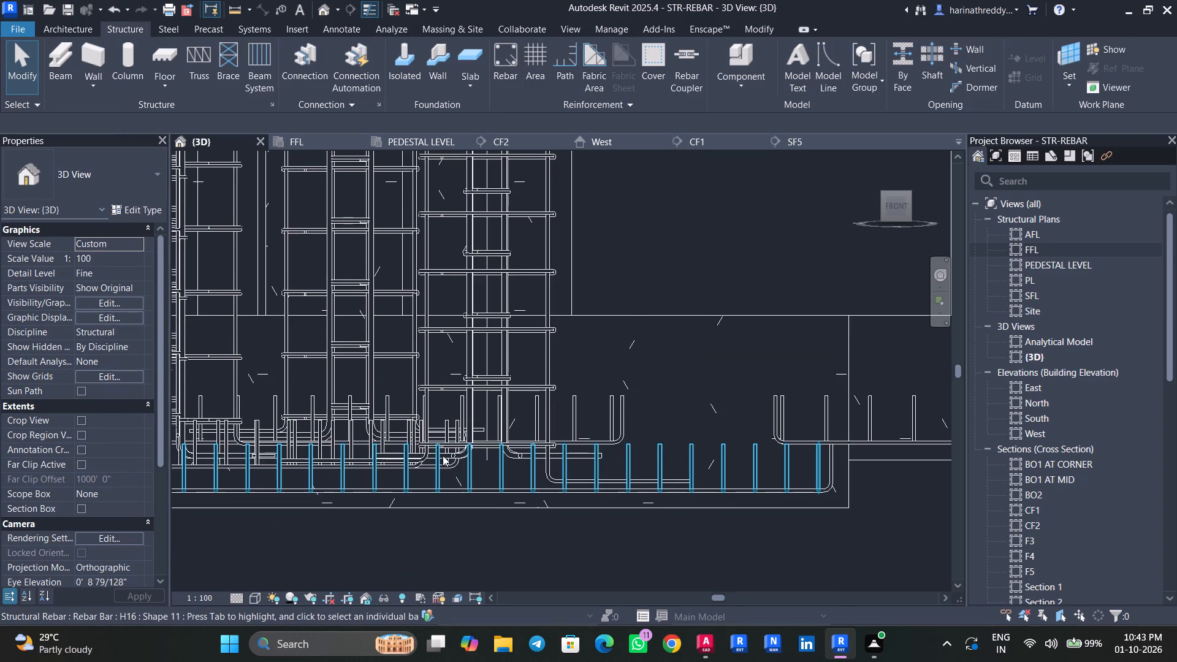
# Lower the bottom leg of the single H16 Shape 11 pedestal bar with the 80 mm leg to the footing mat.
pyautogui.click(451, 455)
pyautogui.scroll(5, 451, 457)
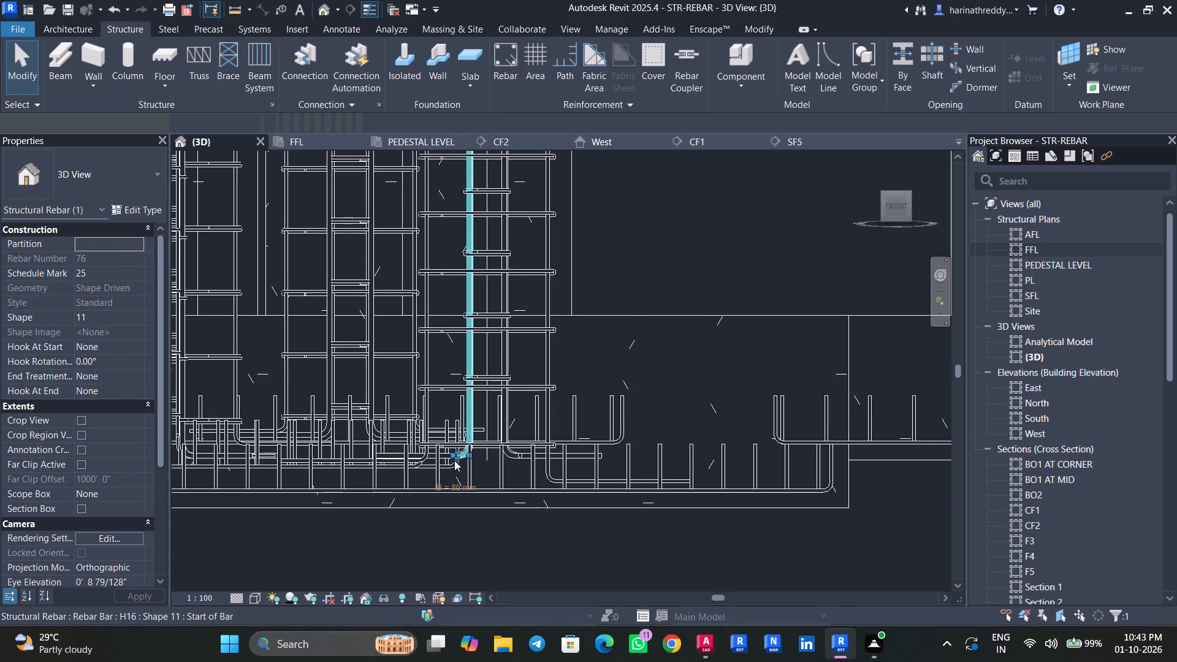
pyautogui.moveTo(463, 457); pyautogui.dragTo(460, 508)
pyautogui.scroll(-4, 484, 465)
pyautogui.keyDown('shift'); pyautogui.moveTo(484, 465); pyautogui.dragTo(528, 530, button='middle'); pyautogui.keyUp('shift')
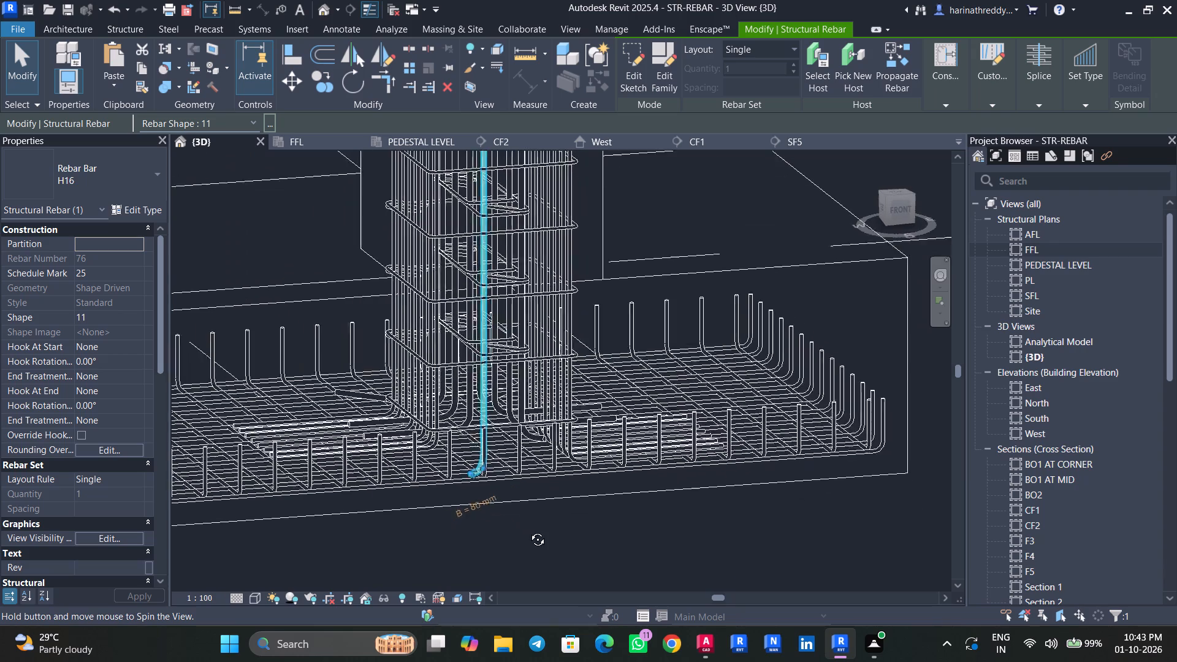
pyautogui.keyDown('shift'); pyautogui.moveTo(528, 530); pyautogui.dragTo(539, 549, button='middle'); pyautogui.keyUp('shift')
pyautogui.press('Escape')
pyautogui.press('Escape')
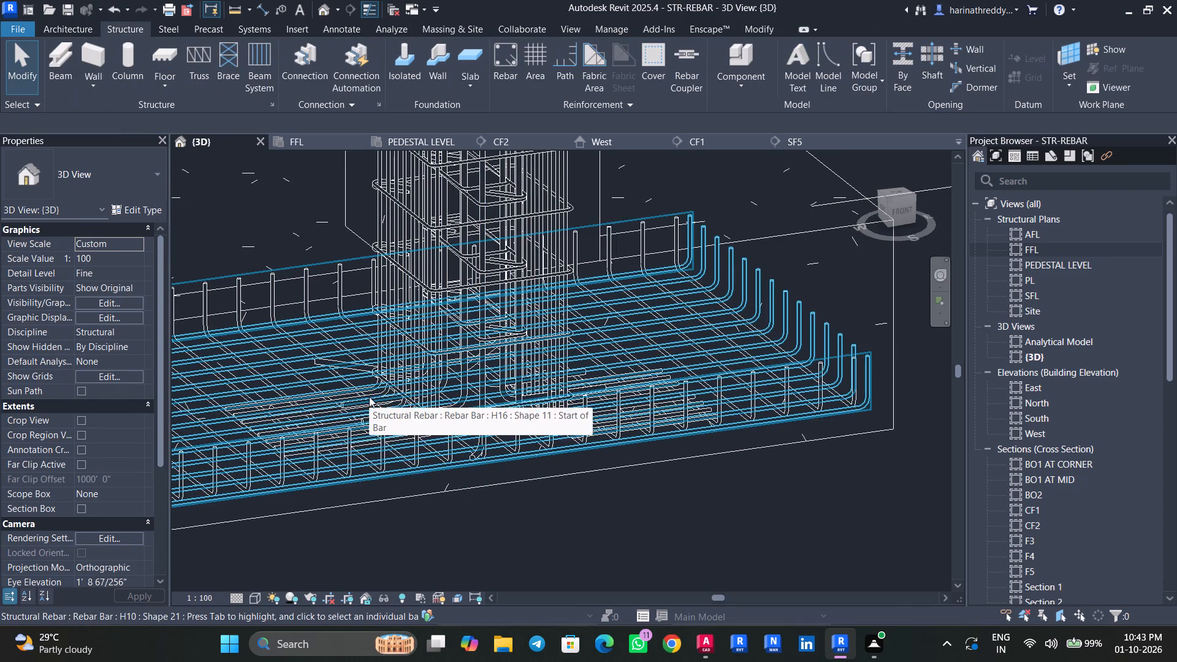
# Lower the bottom legs of the adjacent H16 Shape 11 pedestal bar set towards the SF1 footing mat.
pyautogui.press('Tab')
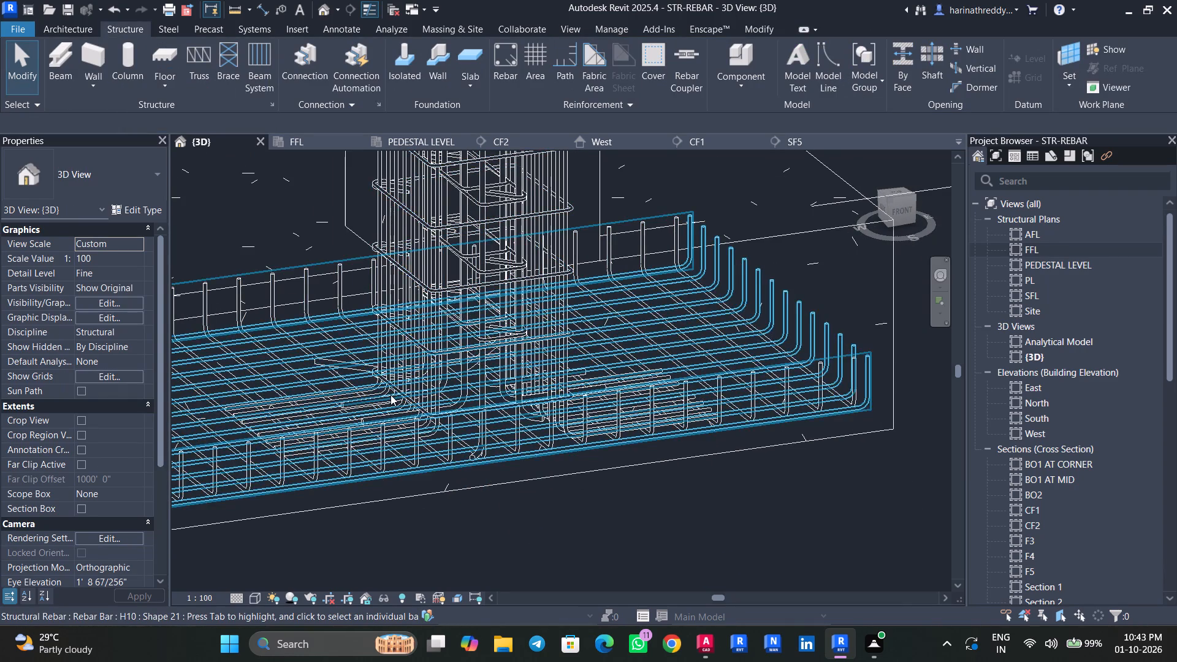
pyautogui.press('Tab')
pyautogui.press('Tab')
pyautogui.click(390, 395)
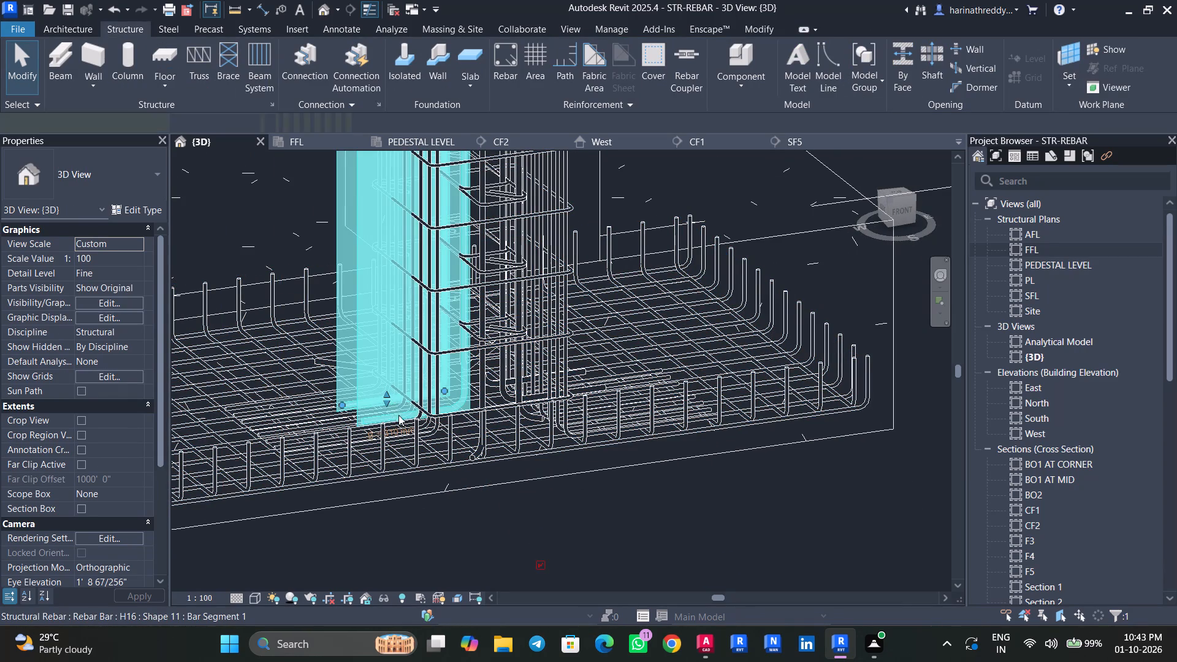
pyautogui.moveTo(387, 404); pyautogui.dragTo(383, 434)
pyautogui.press('Escape')
pyautogui.press('Escape')
pyautogui.press('Escape')
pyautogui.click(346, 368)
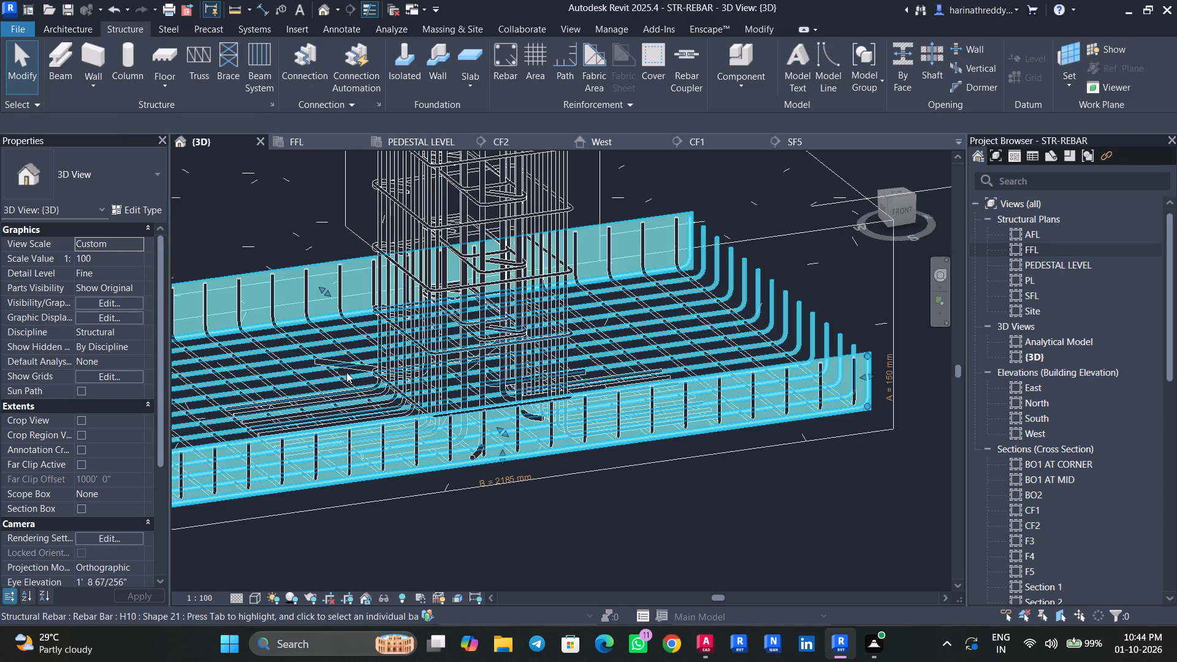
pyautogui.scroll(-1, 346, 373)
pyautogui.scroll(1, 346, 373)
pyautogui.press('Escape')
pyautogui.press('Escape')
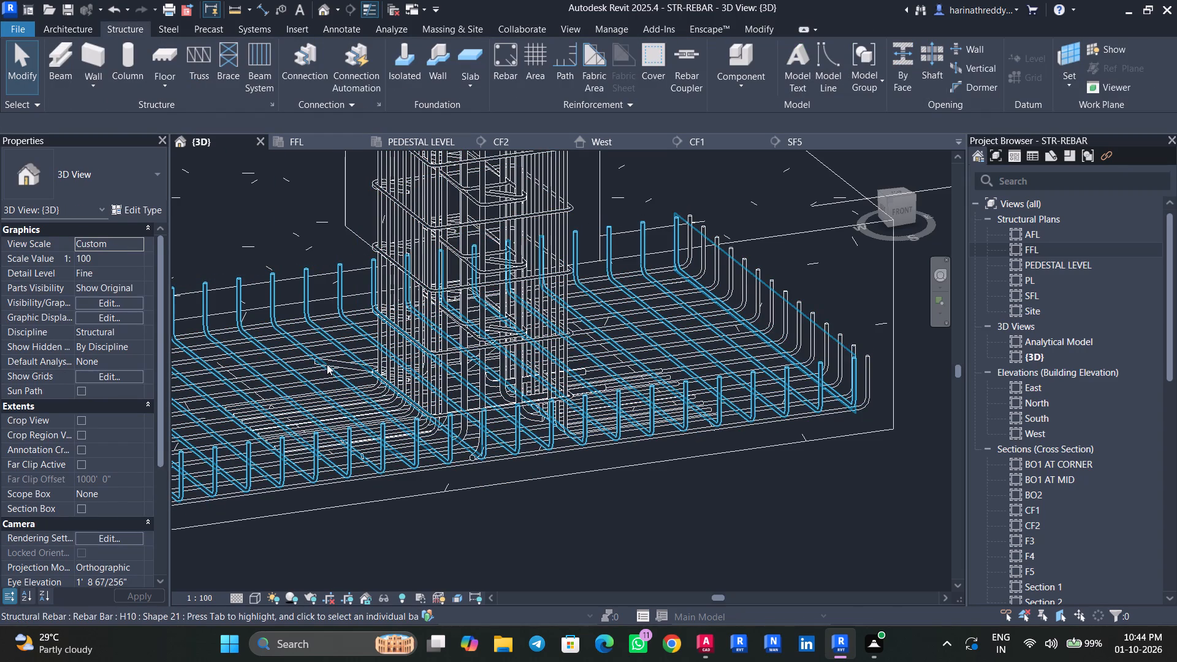
# Lower the bottom leg of the single H16 Shape 11 bar projecting diagonally from the pedestal cage towards the footing mat.
pyautogui.scroll(5, 319, 359)
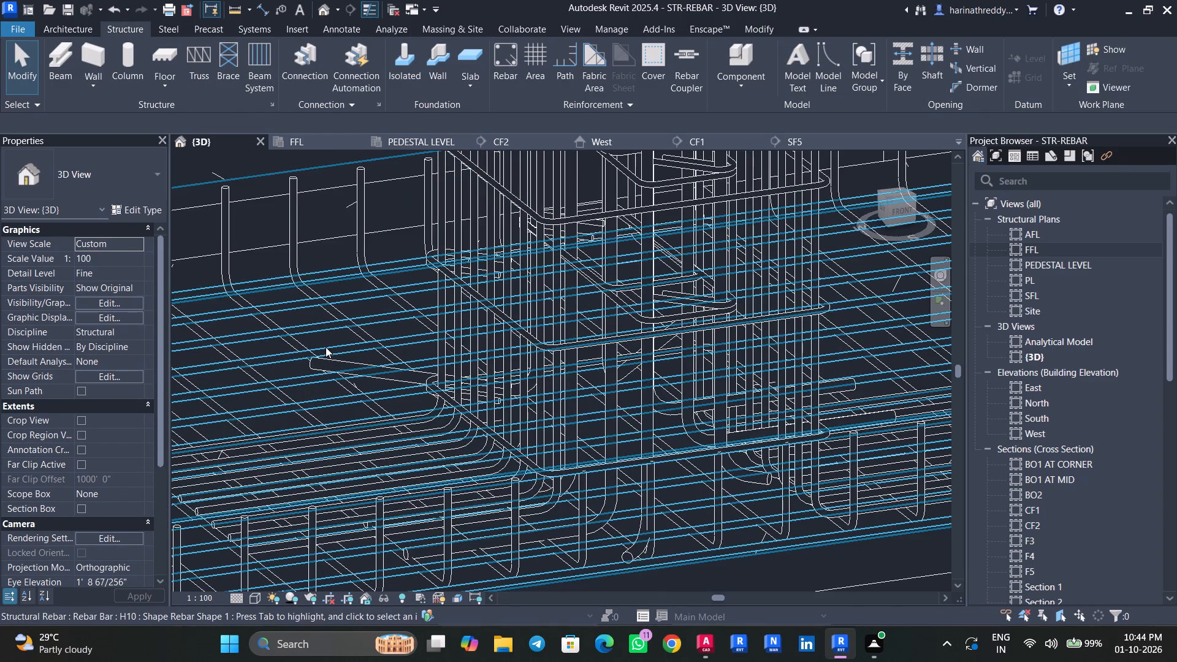
pyautogui.press('Escape')
pyautogui.press('Escape')
pyautogui.click(338, 360)
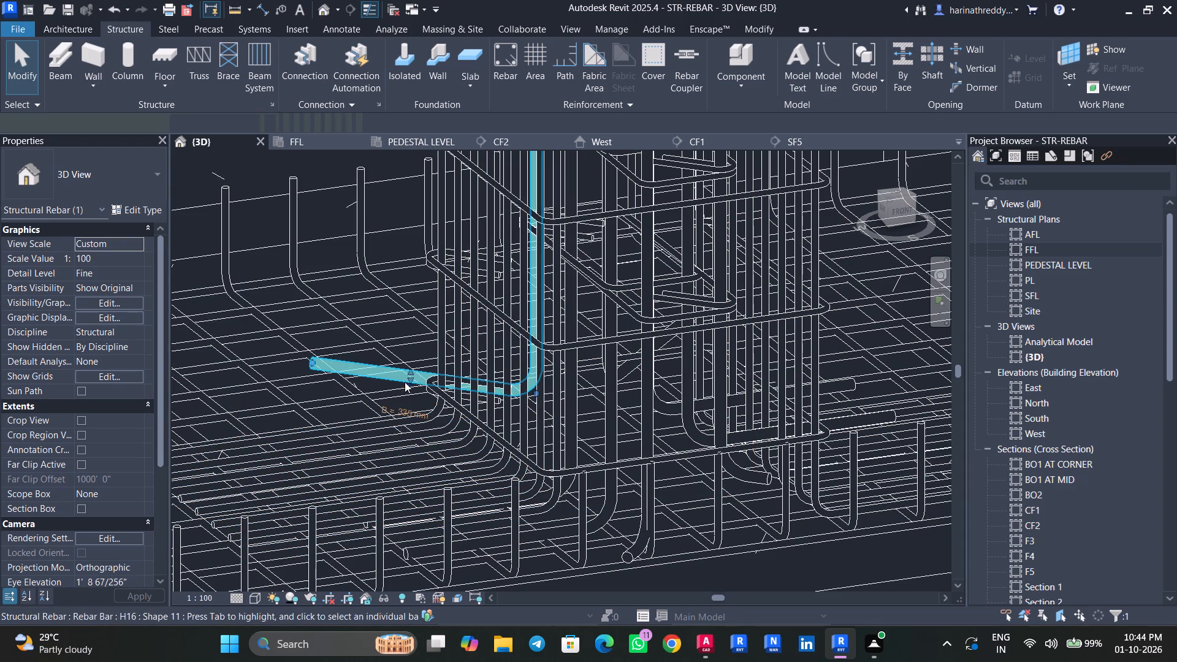
pyautogui.moveTo(410, 379); pyautogui.dragTo(410, 423)
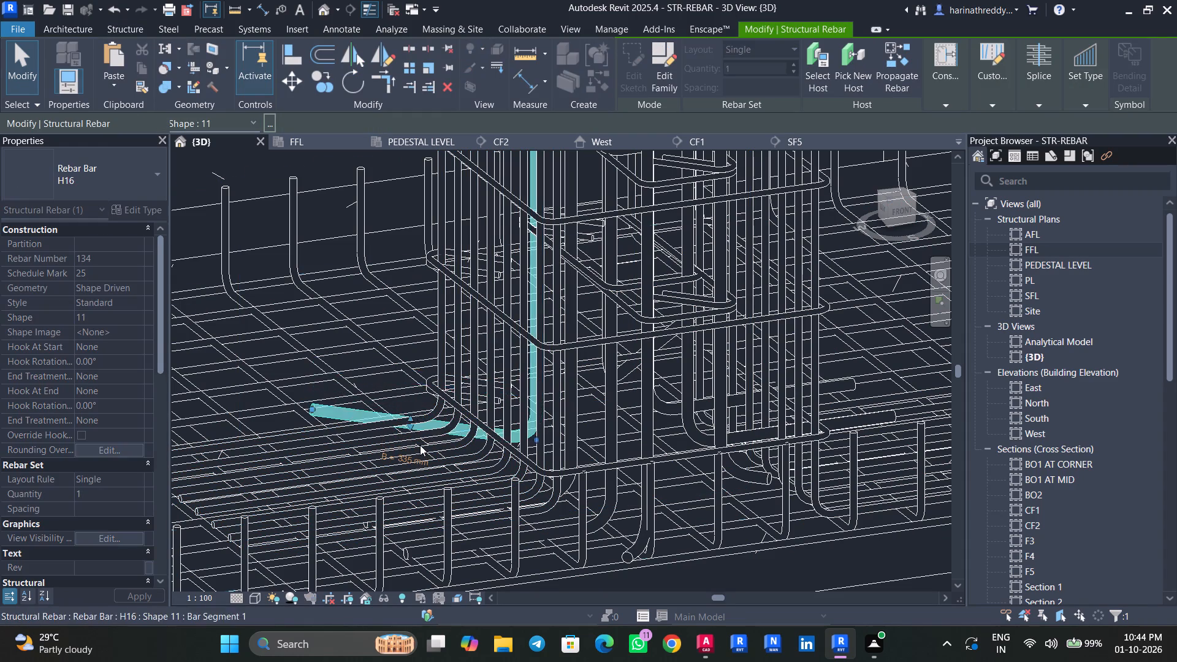
pyautogui.keyDown('shift'); pyautogui.moveTo(425, 451); pyautogui.dragTo(718, 443, button='middle'); pyautogui.keyUp('shift')
pyautogui.press('Escape')
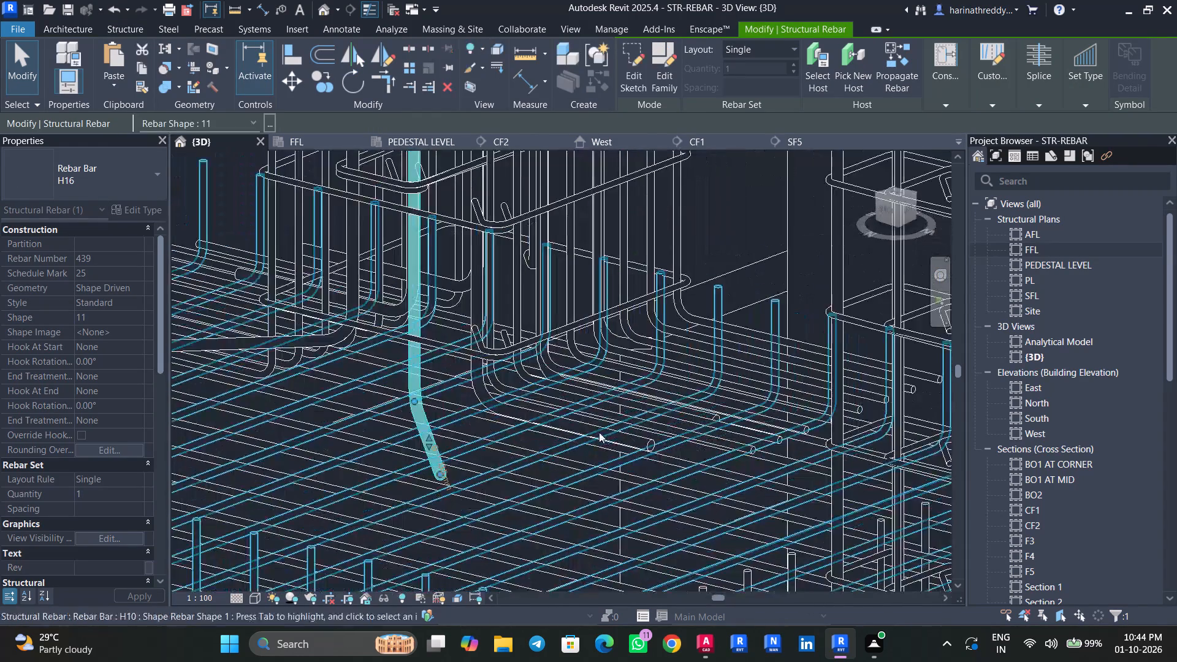
pyautogui.press('Escape')
# Lower the bottom leg of another diagonally projecting H16 Shape 11 bar on the pedestal's other side towards the mat.
pyautogui.scroll(-4, 593, 424)
pyautogui.keyDown('shift'); pyautogui.moveTo(533, 426); pyautogui.dragTo(612, 487, button='middle'); pyautogui.keyUp('shift')
pyautogui.scroll(1, 450, 413)
pyautogui.keyDown('shift'); pyautogui.moveTo(450, 413); pyautogui.dragTo(690, 380, button='middle'); pyautogui.keyUp('shift')
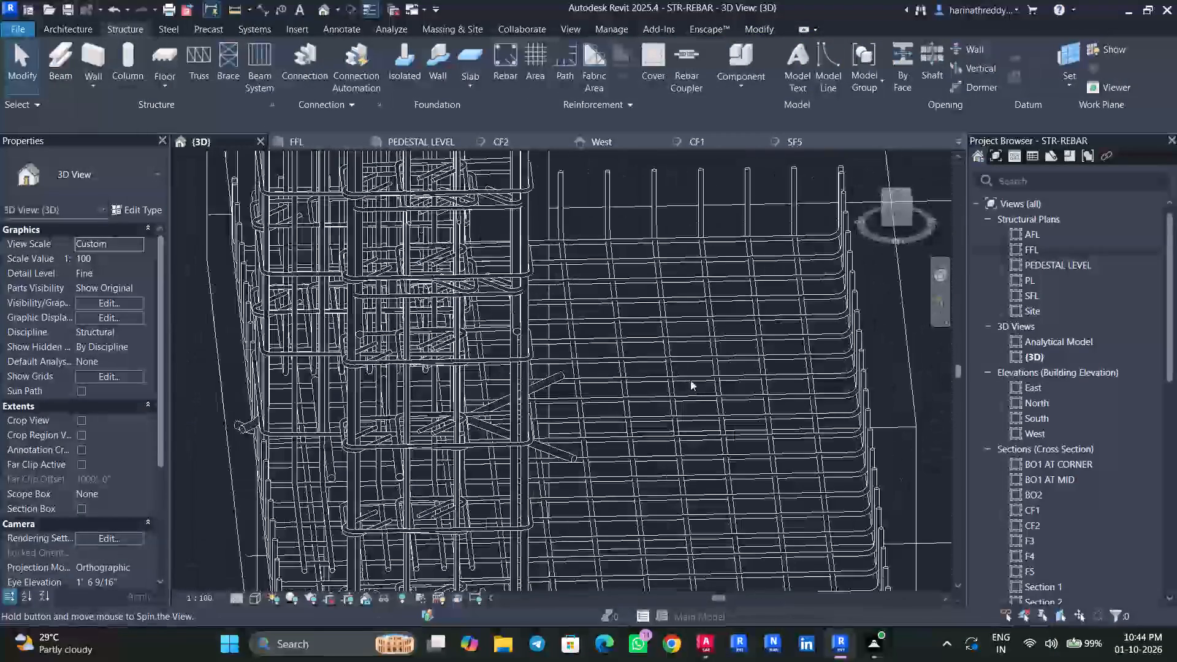
pyautogui.click(562, 449)
pyautogui.press('Escape')
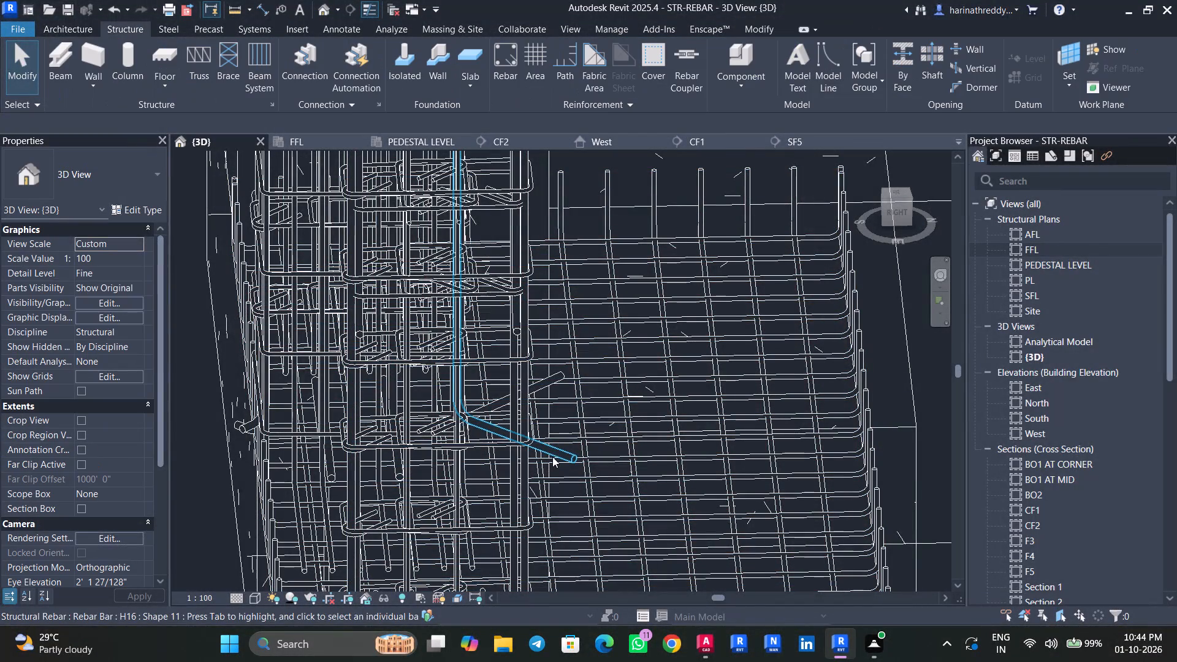
pyautogui.click(552, 457)
pyautogui.moveTo(523, 444); pyautogui.dragTo(523, 477)
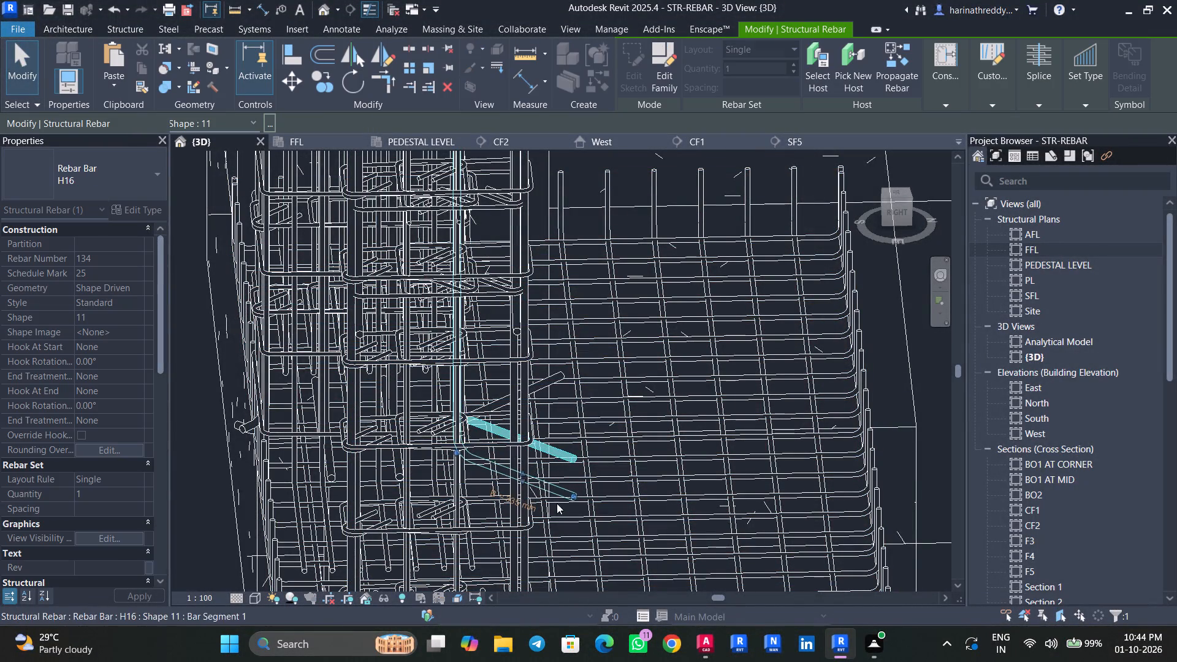
pyautogui.keyDown('shift'); pyautogui.moveTo(557, 500); pyautogui.dragTo(457, 464, button='middle'); pyautogui.keyUp('shift')
pyautogui.press('Escape')
pyautogui.press('Escape')
# Examine the bottom legs of the pedestal bars in the remaining footings from several sides of the structure.
pyautogui.scroll(-14, 405, 463)
pyautogui.scroll(4, 619, 418)
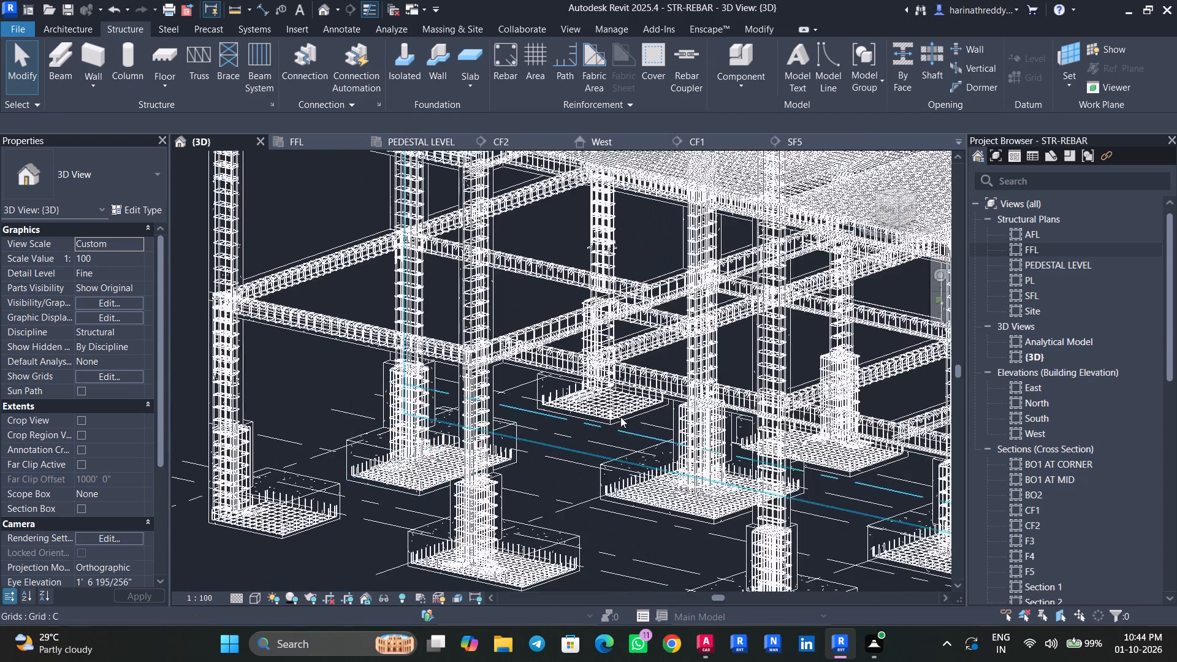
pyautogui.keyDown('shift'); pyautogui.moveTo(604, 446); pyautogui.dragTo(858, 425, button='middle'); pyautogui.keyUp('shift')
pyautogui.keyDown('shift'); pyautogui.scroll(1, 604, 446); pyautogui.keyUp('shift')
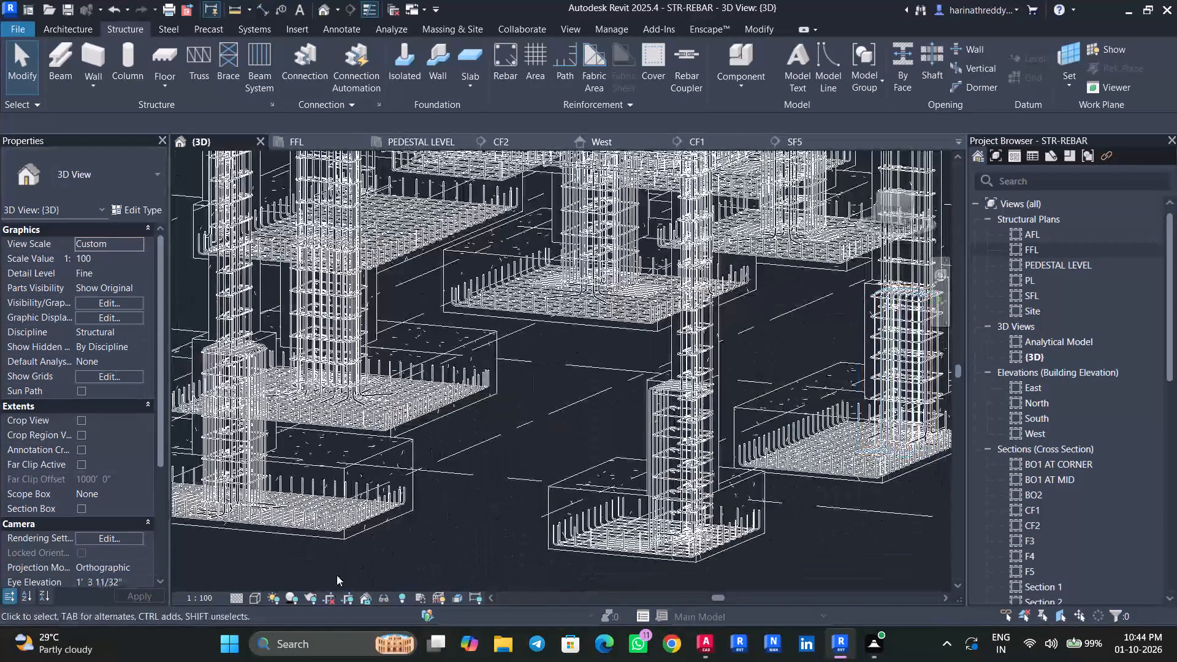
pyautogui.moveTo(336, 563); pyautogui.dragTo(662, 500, button='middle')
pyautogui.moveTo(202, 435); pyautogui.dragTo(384, 434, button='middle')
pyautogui.moveTo(320, 463); pyautogui.dragTo(340, 461, button='middle')
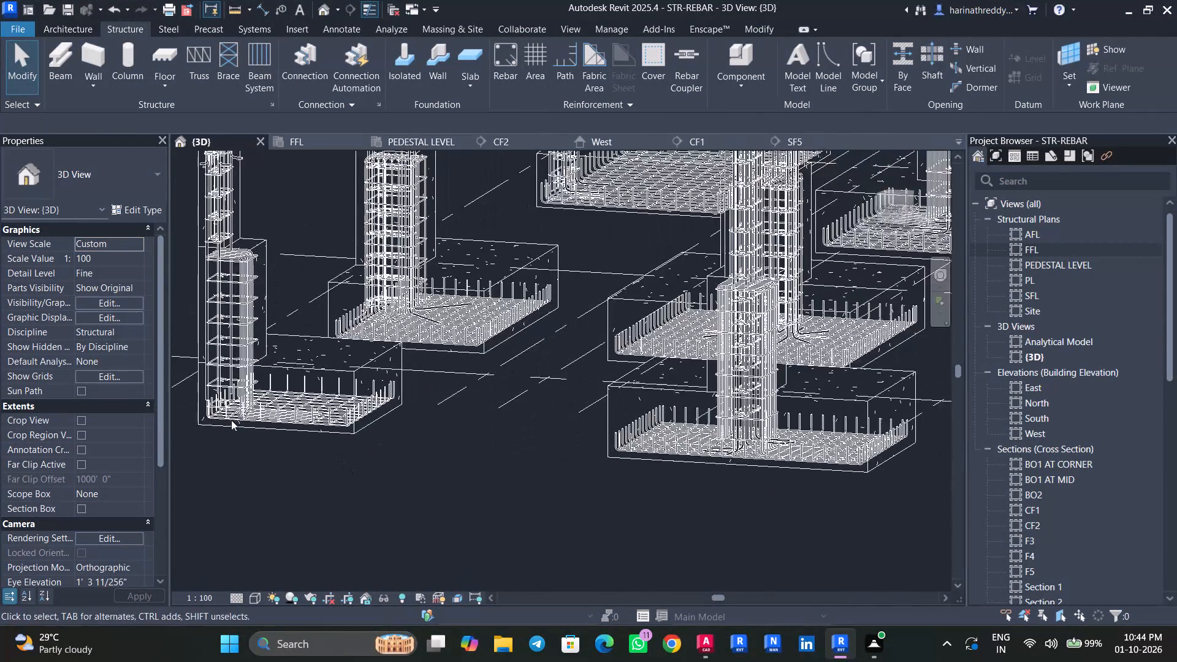
pyautogui.scroll(11, 233, 409)
pyautogui.scroll(1, 234, 495)
pyautogui.scroll(-6, 234, 495)
pyautogui.moveTo(425, 298); pyautogui.dragTo(392, 347, button='middle')
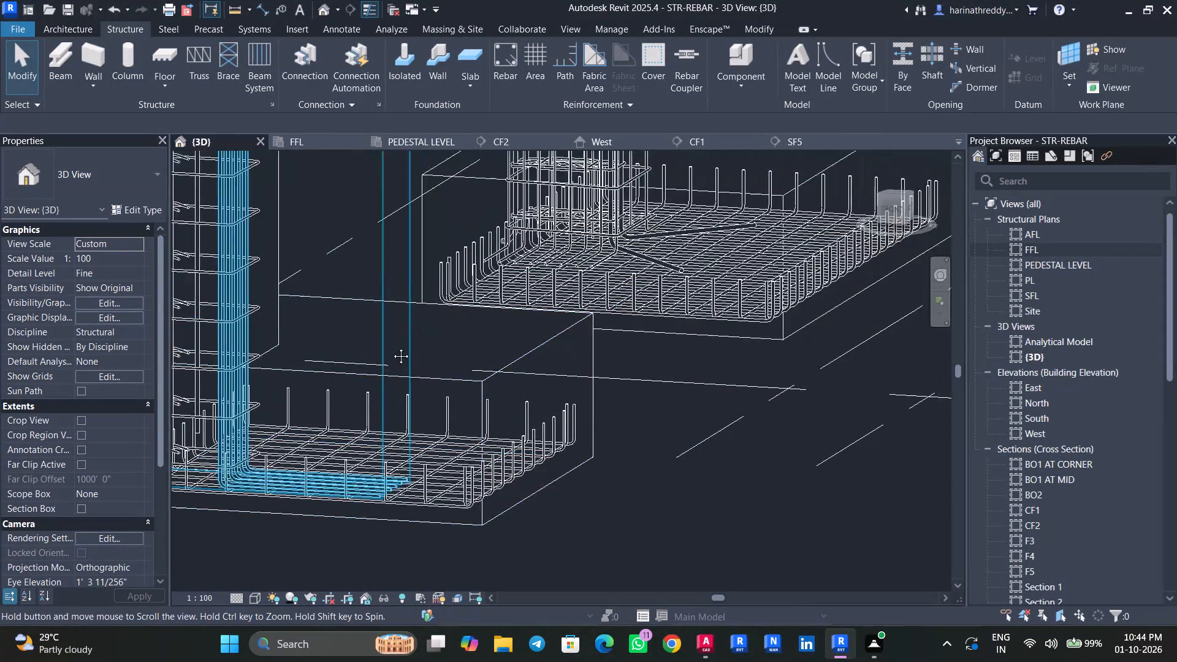
pyautogui.moveTo(392, 347); pyautogui.dragTo(346, 391, button='middle')
pyautogui.scroll(-14, 340, 384)
pyautogui.keyDown('shift'); pyautogui.moveTo(405, 484); pyautogui.dragTo(470, 483, button='middle'); pyautogui.keyUp('shift')
pyautogui.scroll(-6, 470, 481)
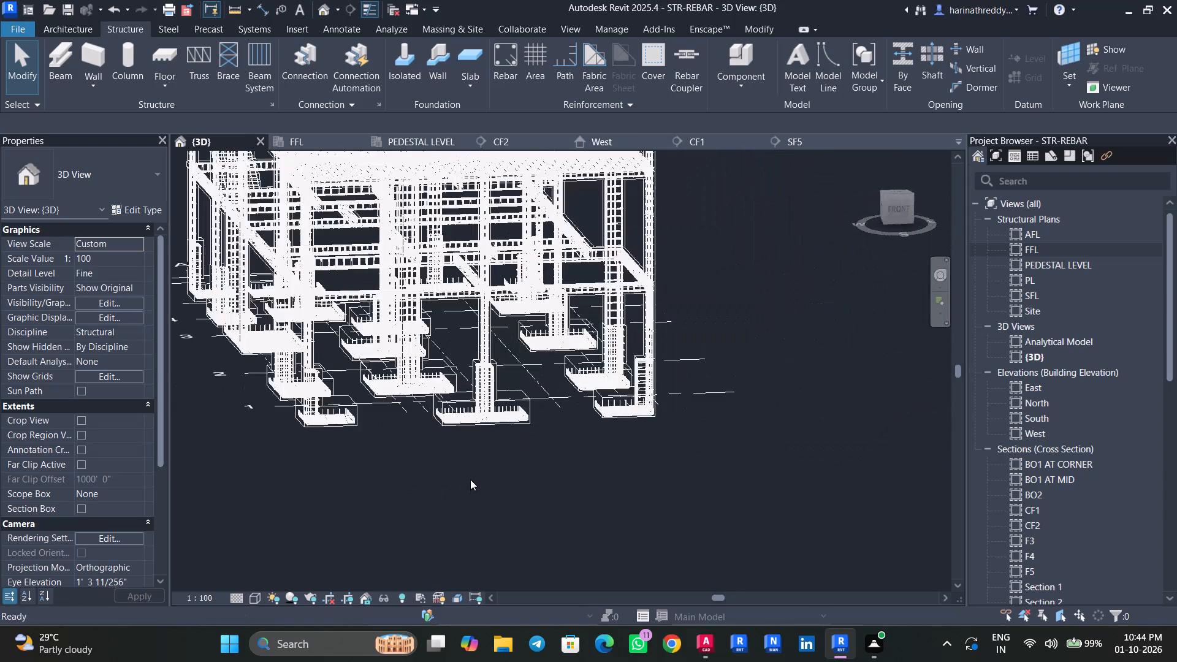
pyautogui.scroll(-2, 549, 479)
# Save the STR-REBAR project.
pyautogui.hotkey('ctrl', 's')
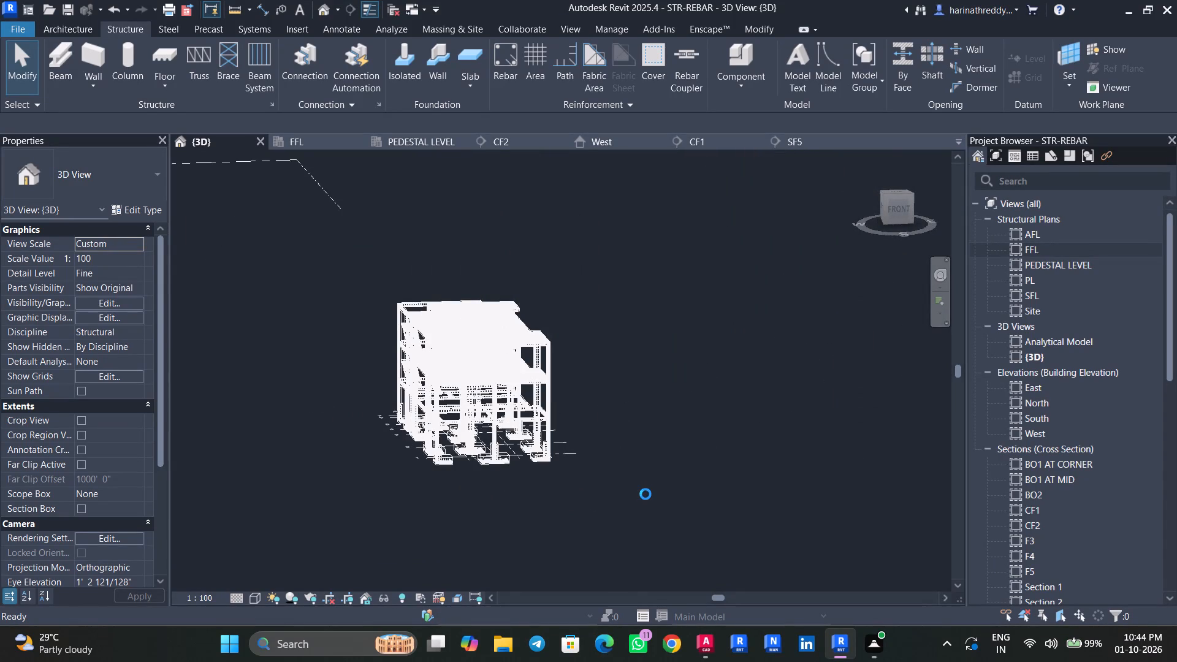
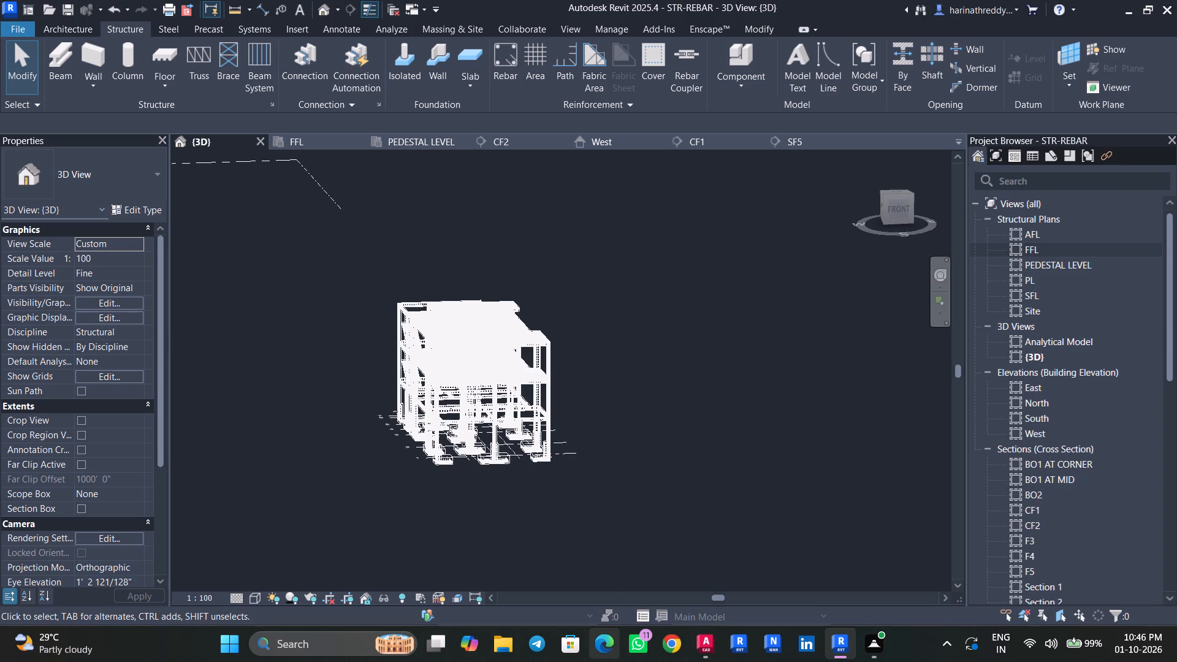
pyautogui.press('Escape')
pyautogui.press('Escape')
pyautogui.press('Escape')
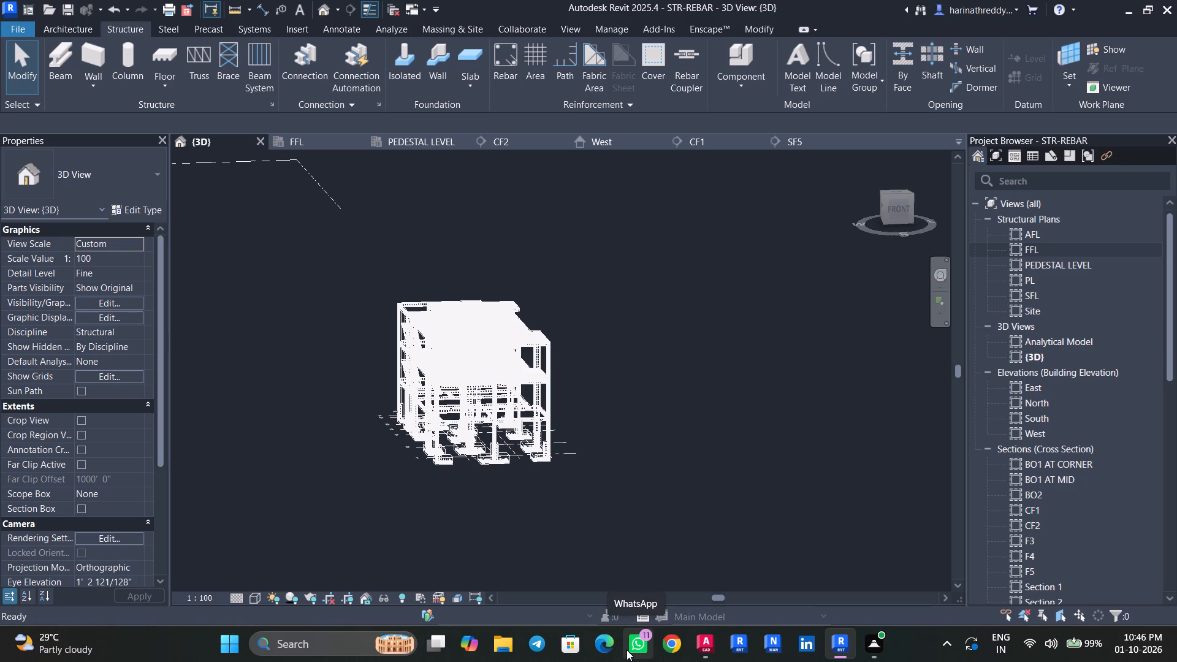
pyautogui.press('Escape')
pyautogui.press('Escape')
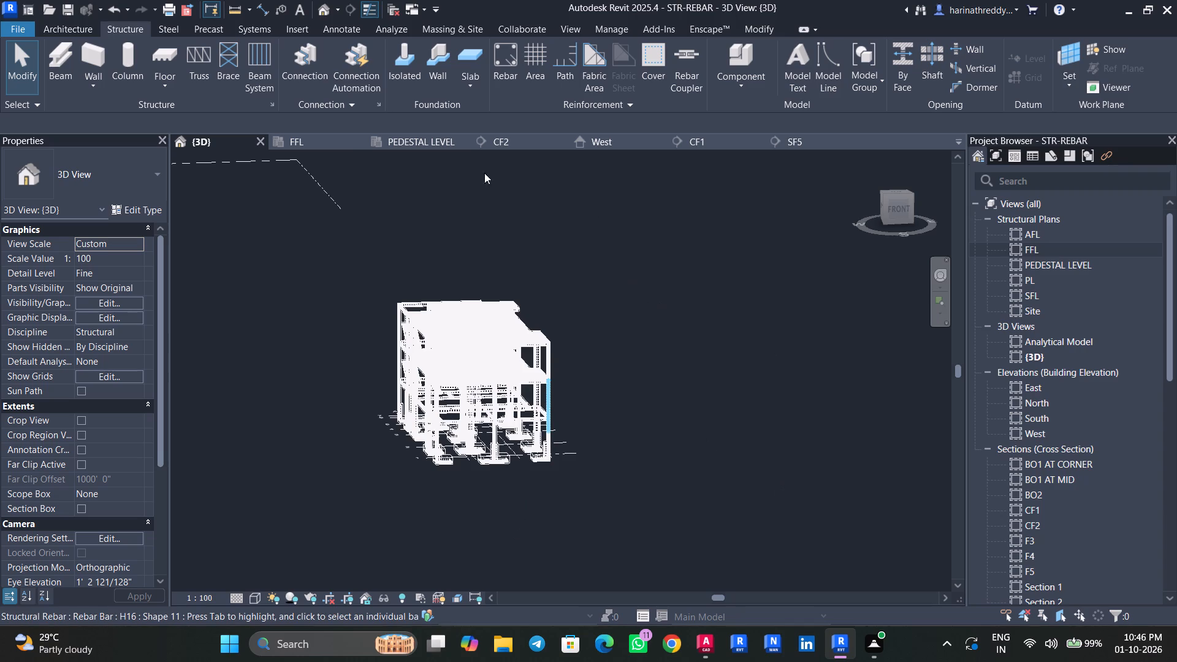
# Check the link status of the TYPICAL FLOOR DETAILS.dwg CAD file in Manage Links.
pyautogui.click(308, 29)
pyautogui.click(436, 67)
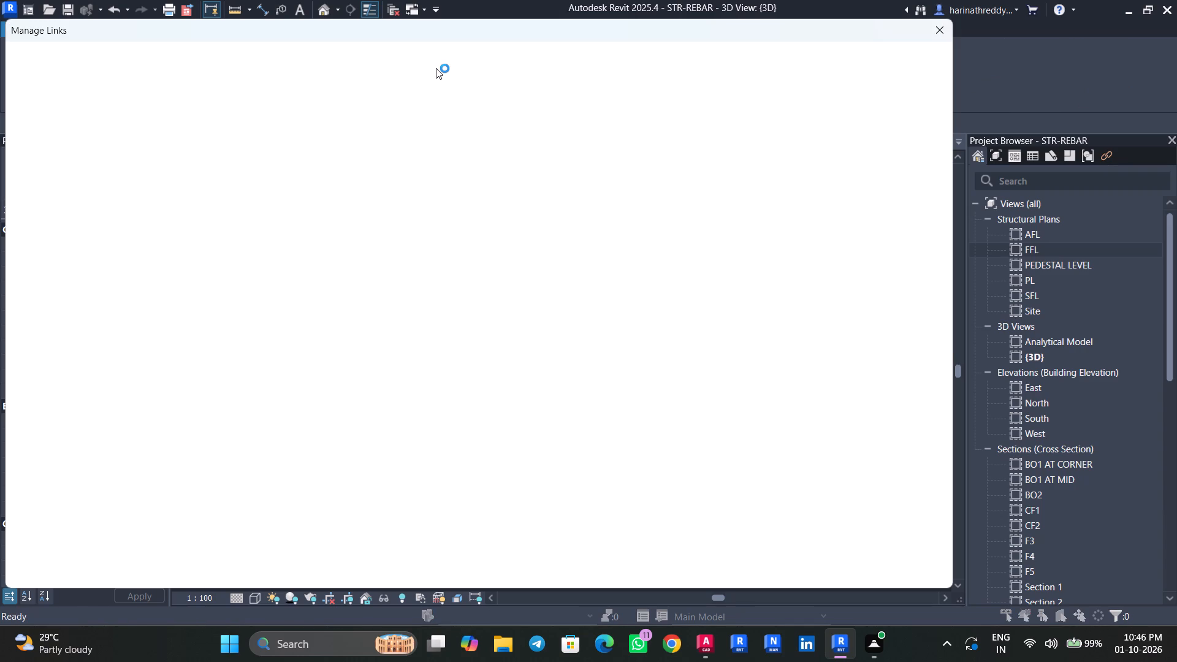
pyautogui.click(97, 158)
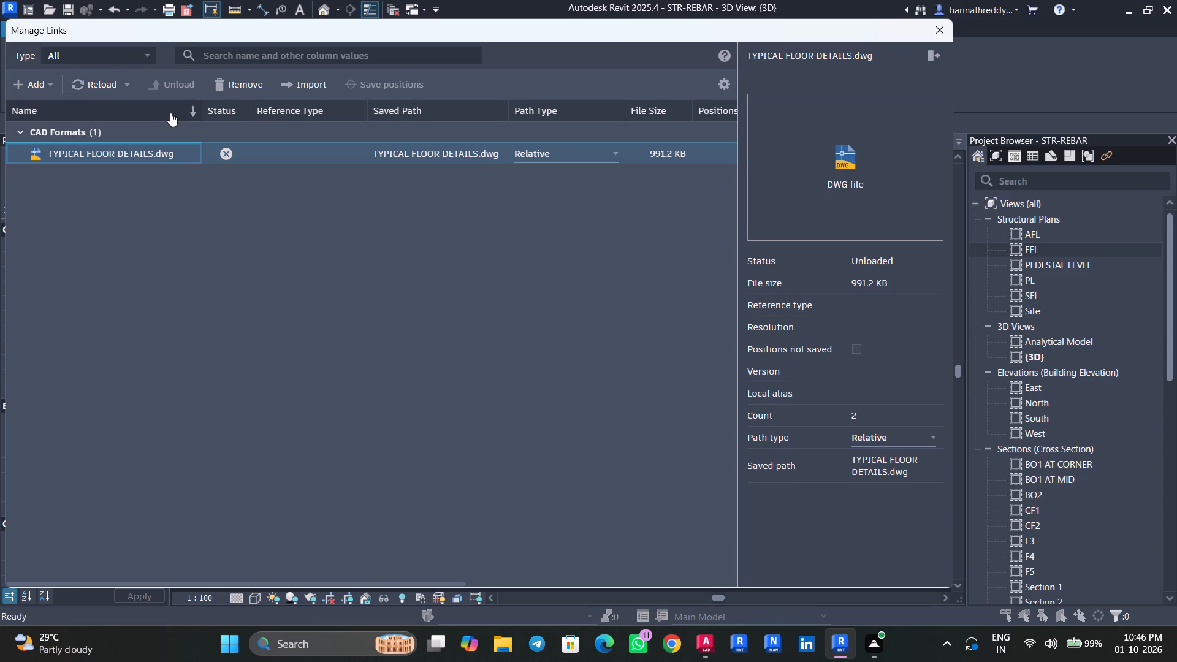
pyautogui.click(935, 34)
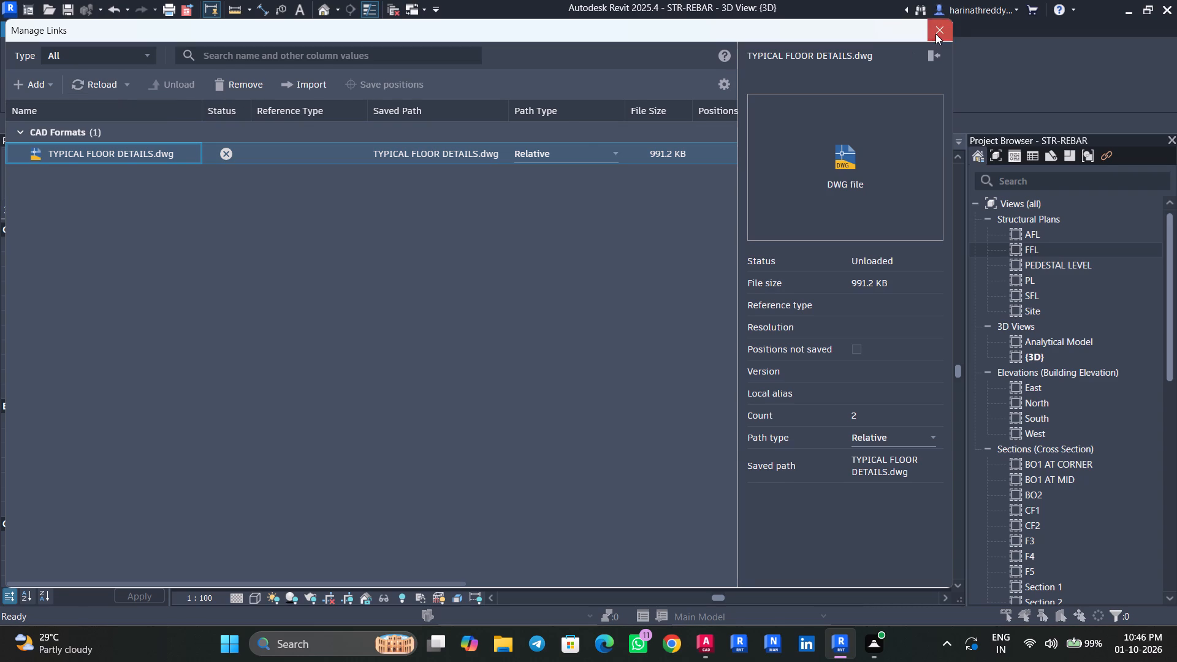
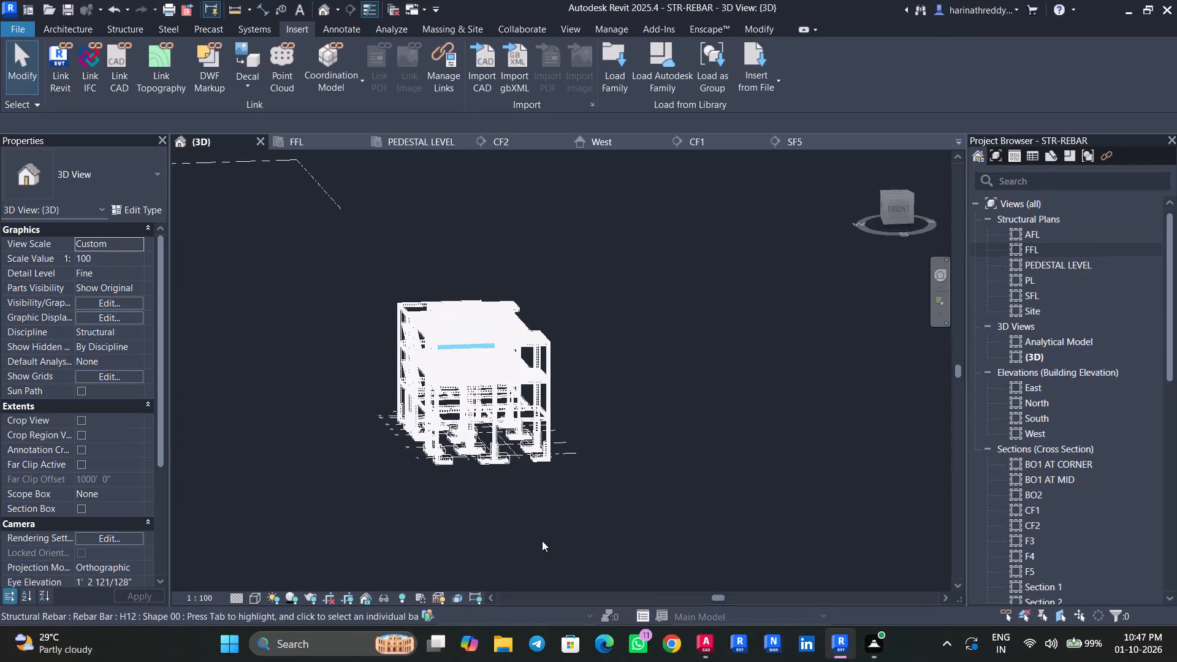
# Save the STR-REBAR project with the whole reinforcement model in the 3D view.
pyautogui.keyDown('shift'); pyautogui.moveTo(541, 541); pyautogui.dragTo(687, 566, button='middle'); pyautogui.keyUp('shift')
pyautogui.scroll(3, 522, 495)
pyautogui.moveTo(501, 498); pyautogui.dragTo(673, 524, button='middle')
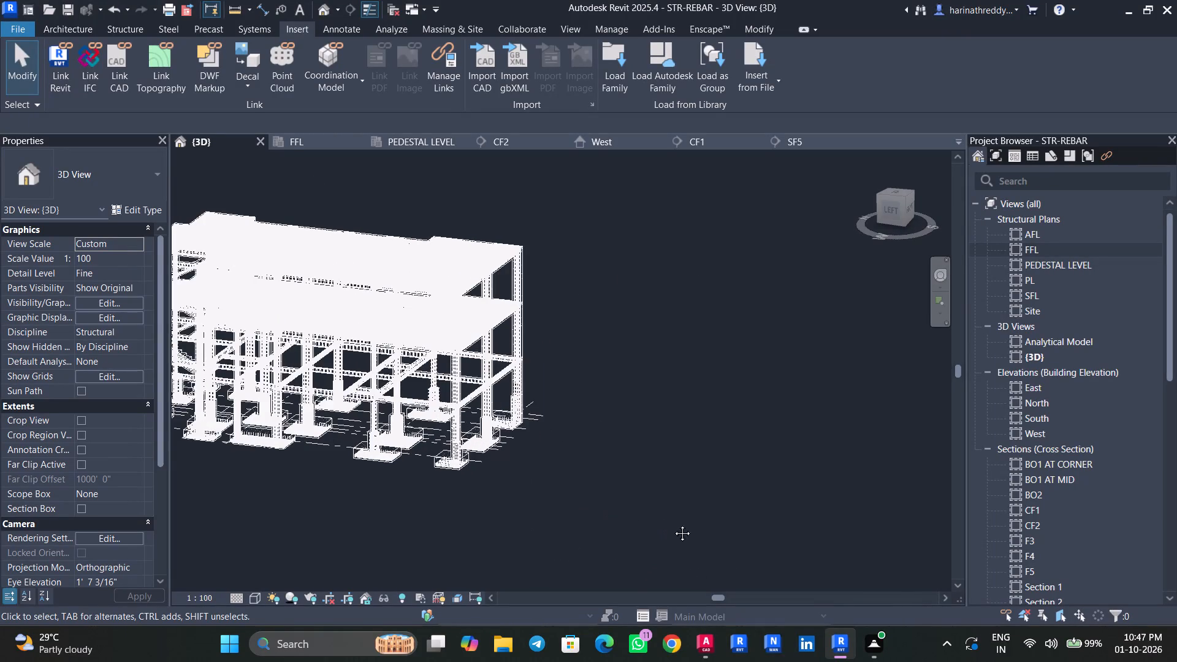
pyautogui.moveTo(673, 524); pyautogui.dragTo(709, 533, button='middle')
pyautogui.hotkey('ctrl', 's')
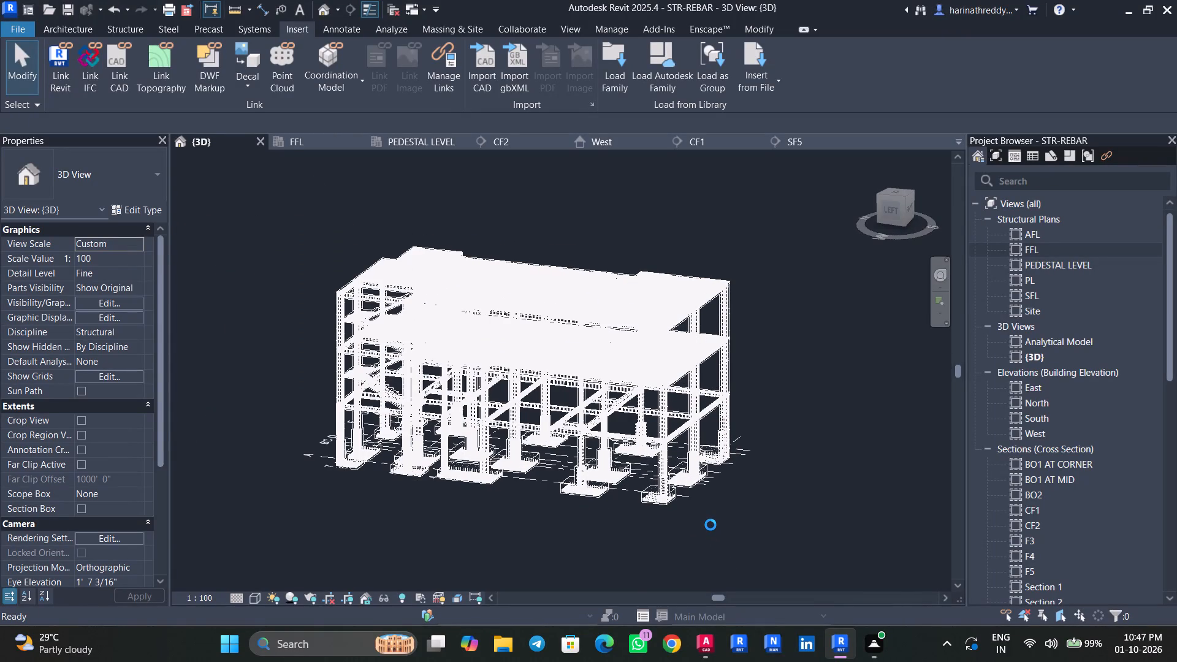
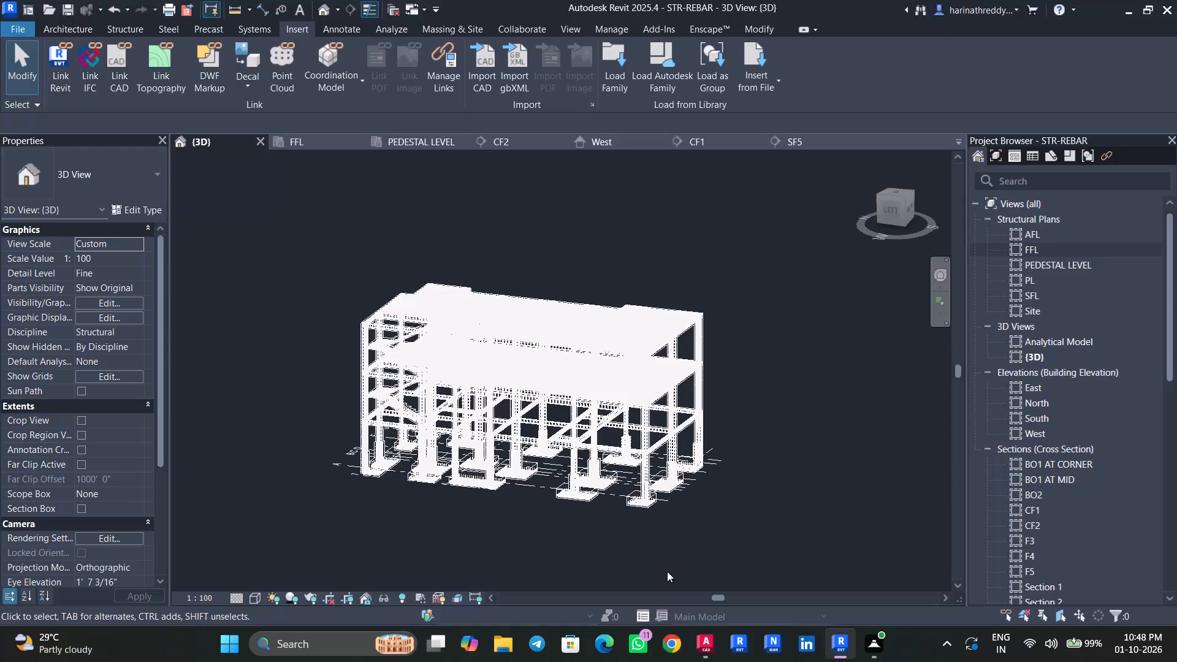
# Switch to AutoCAD and look over the floor plans and detail tables in the TYPICAL FLOOR DETAILS drawing.
pyautogui.click(695, 639)
pyautogui.scroll(-5, 395, 464)
pyautogui.moveTo(460, 497); pyautogui.dragTo(381, 460, button='middle')
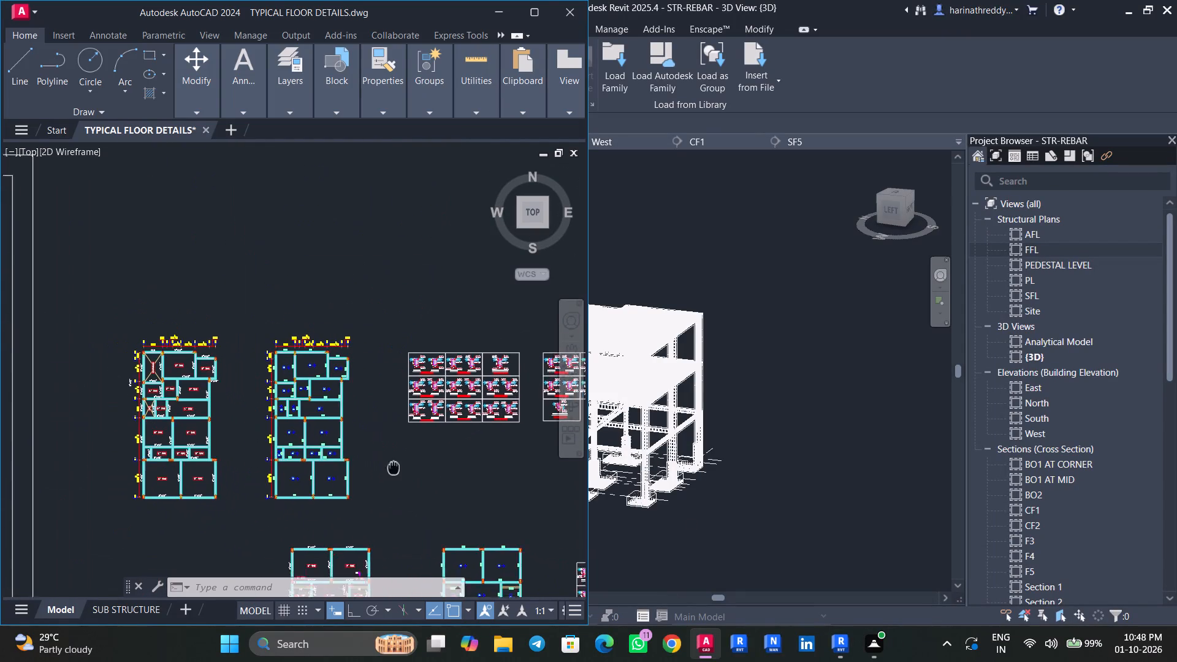
pyautogui.moveTo(381, 460); pyautogui.dragTo(378, 458, button='middle')
pyautogui.scroll(-2, 340, 446)
pyautogui.click(503, 13)
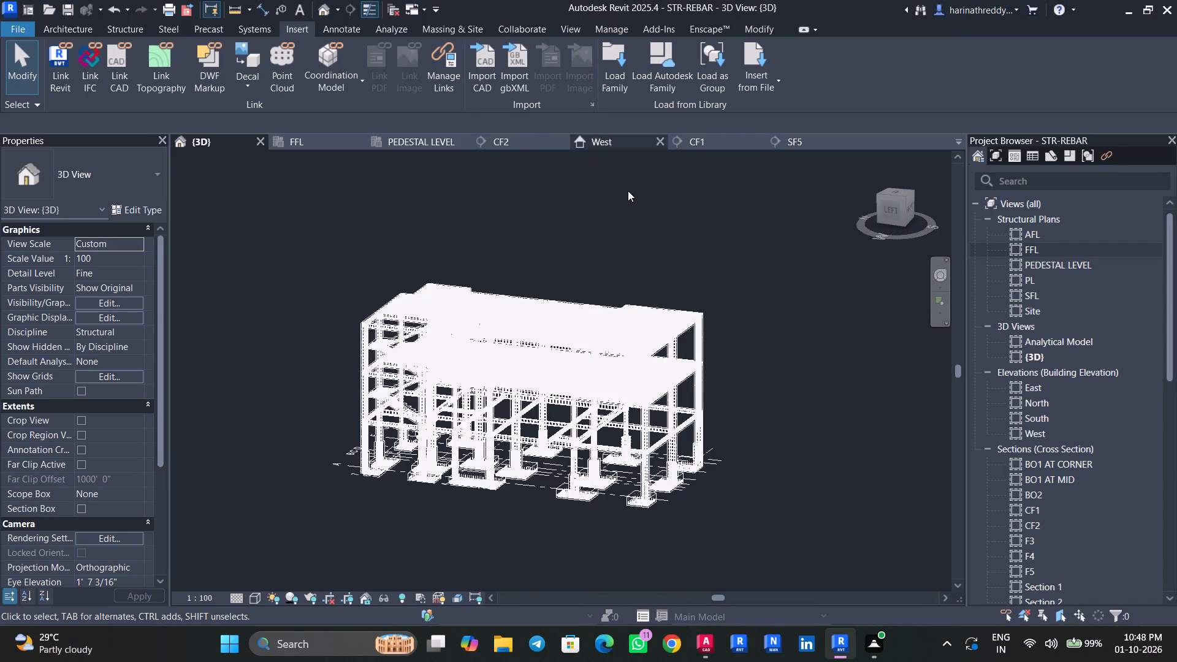
# Switch to Revit, open the FFL structural plan and display it in the Wireframe visual style.
pyautogui.doubleClick(1045, 251)
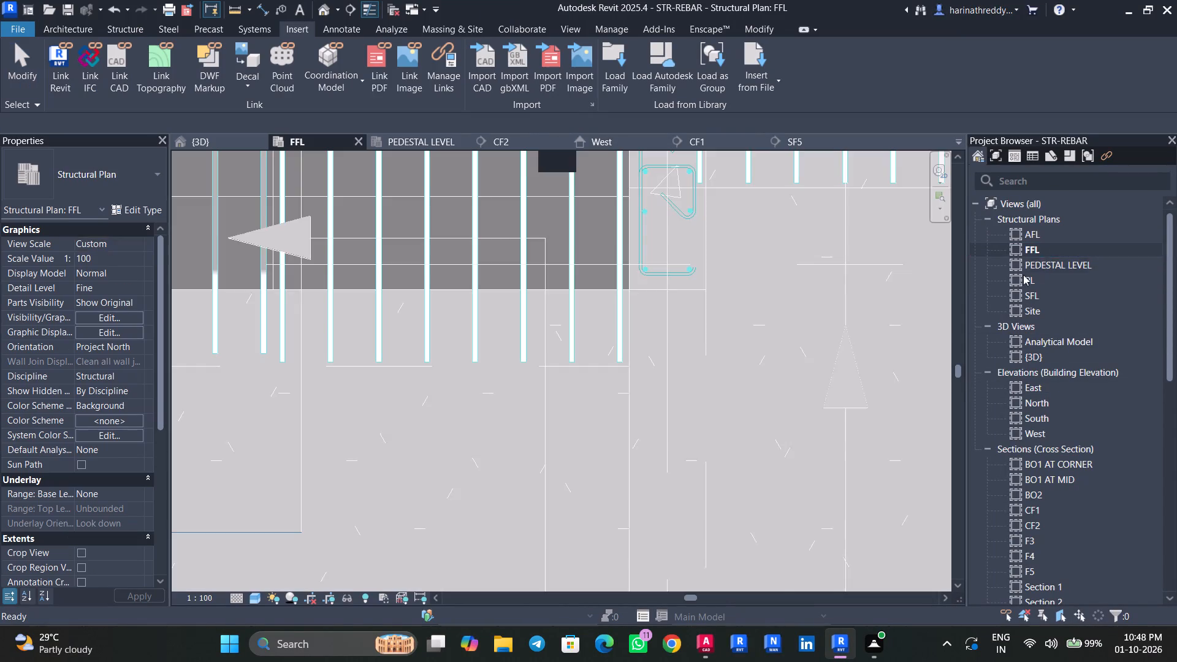
pyautogui.scroll(-20, 844, 395)
pyautogui.scroll(-2, 844, 395)
pyautogui.moveTo(671, 453); pyautogui.dragTo(489, 405, button='middle')
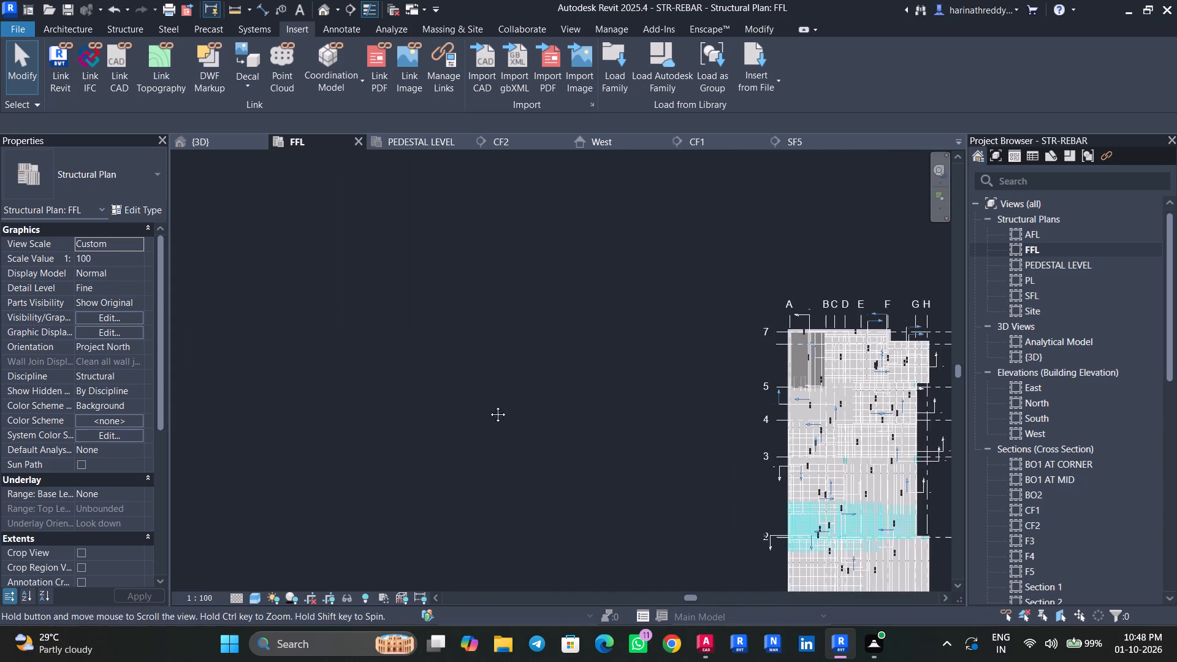
pyautogui.moveTo(489, 405); pyautogui.dragTo(486, 402, button='middle')
pyautogui.click(238, 597)
pyautogui.click(243, 585)
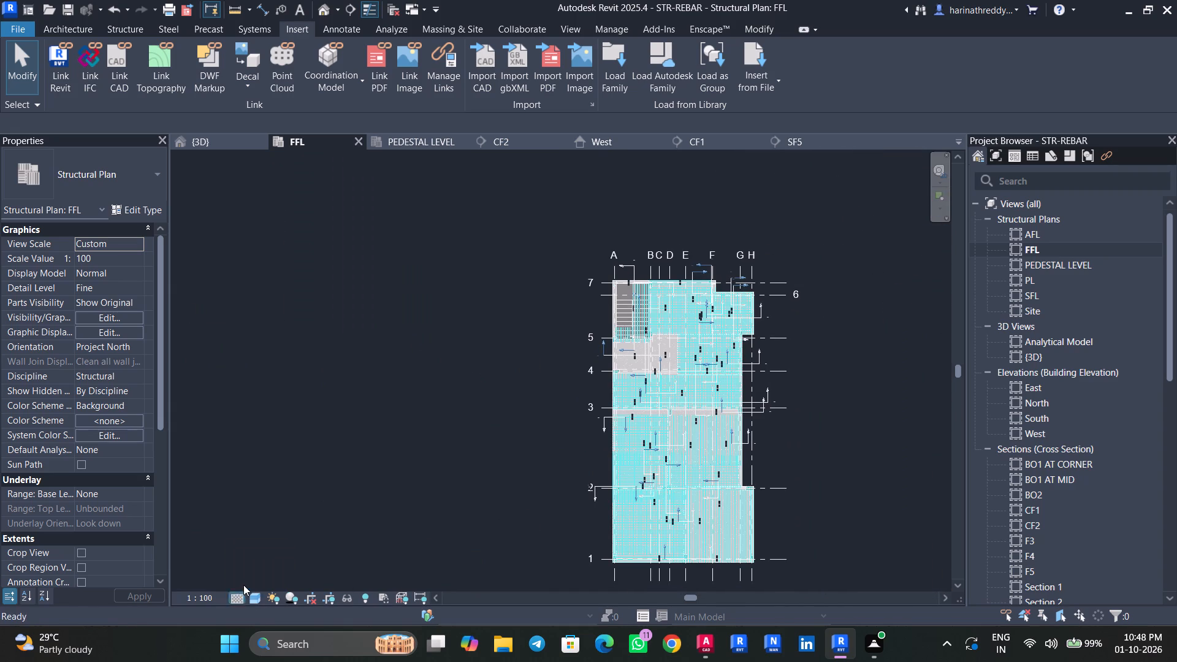
pyautogui.click(255, 594)
pyautogui.click(278, 503)
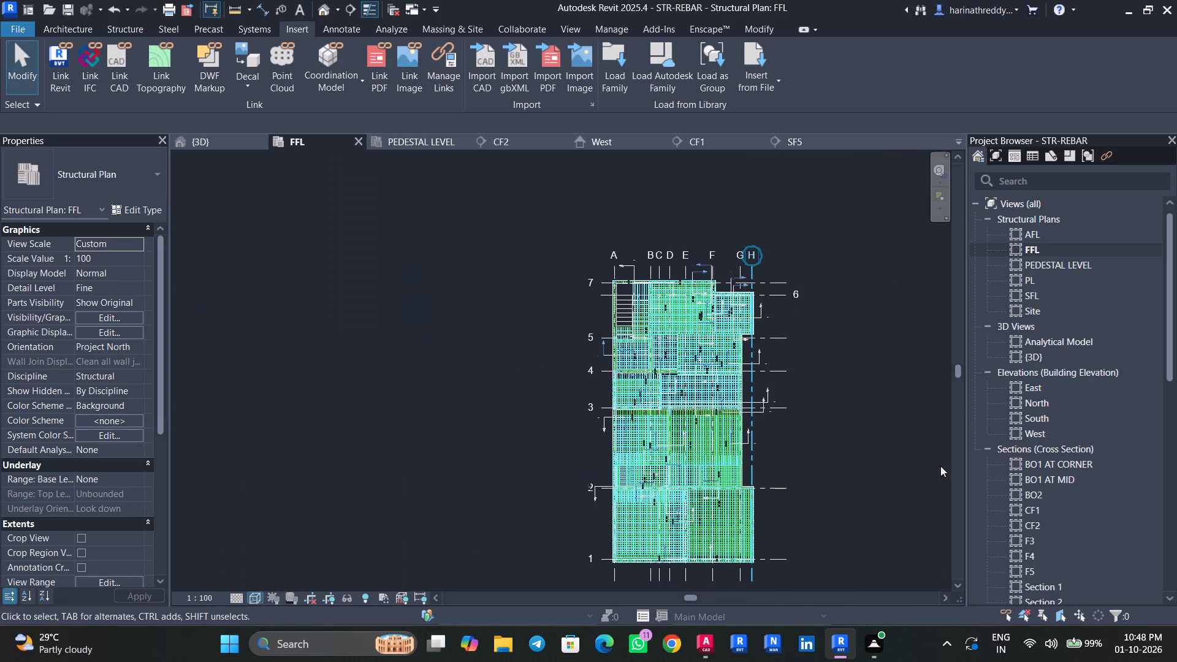
# Show grid 6's bubble at the end beside the other numbered grid labels and hide its opposite bubble.
pyautogui.moveTo(897, 493); pyautogui.dragTo(866, 454, button='middle')
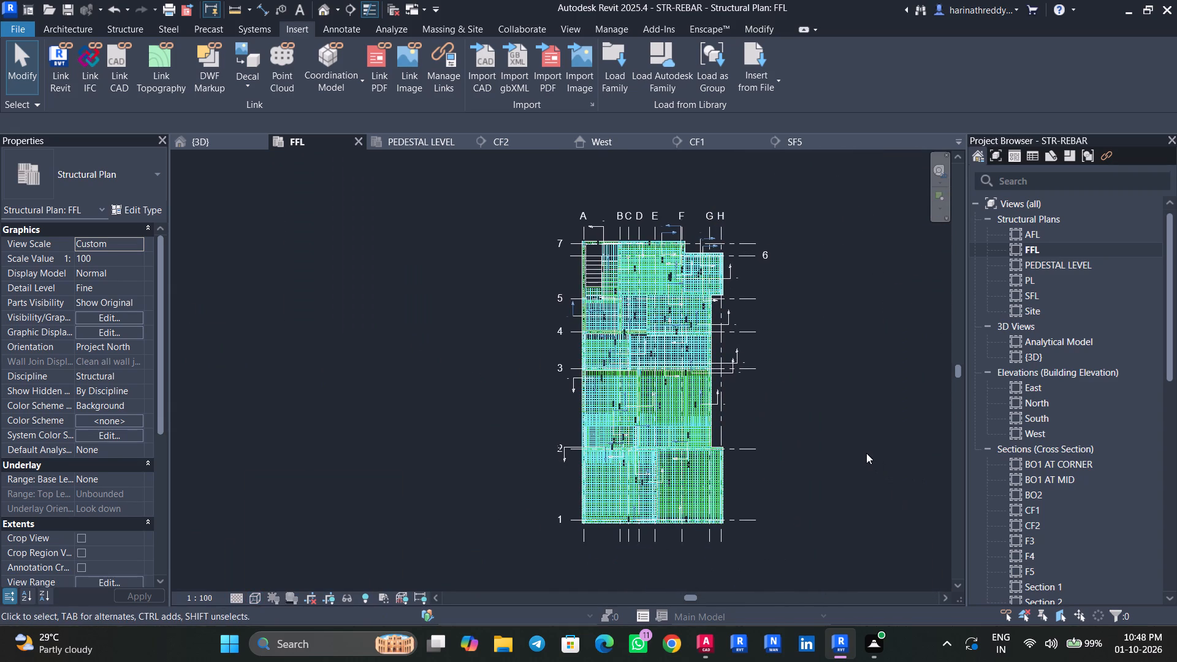
pyautogui.click(745, 252)
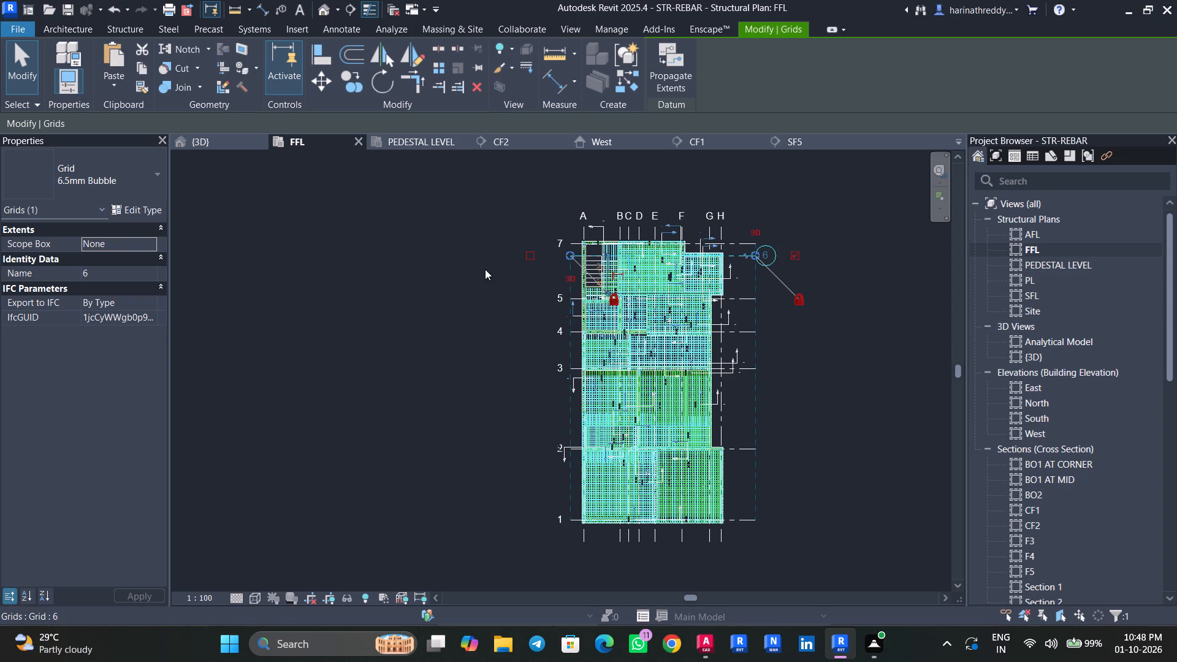
pyautogui.click(532, 254)
pyautogui.click(796, 254)
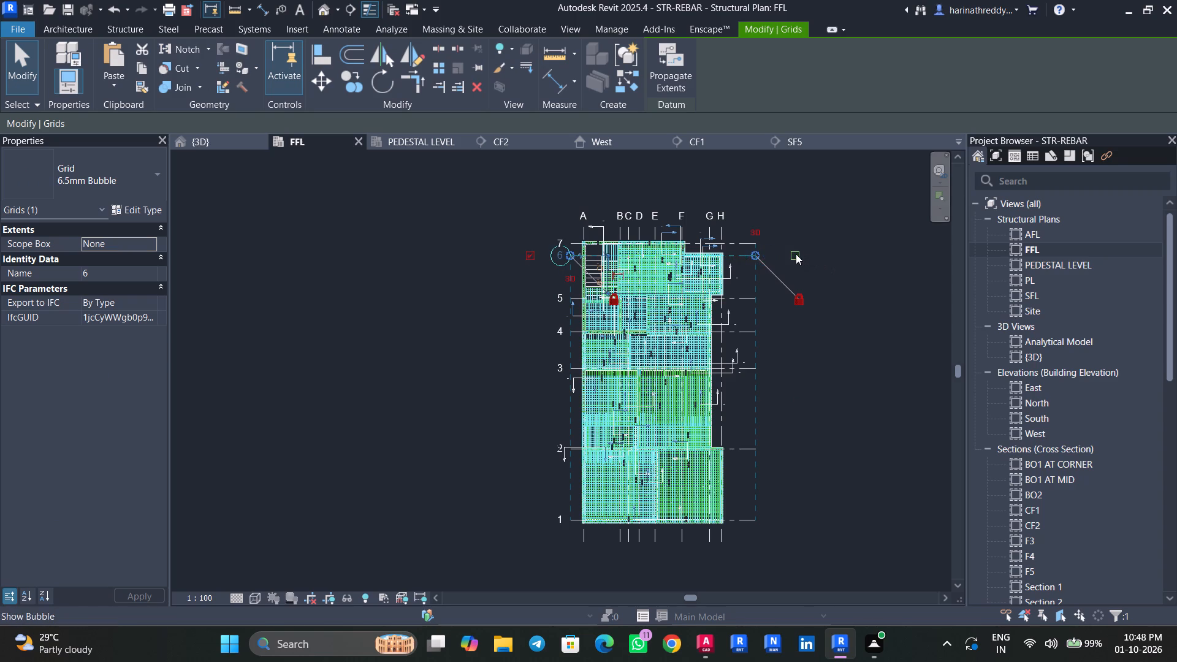
pyautogui.press('Escape')
pyautogui.press('Escape')
pyautogui.press('Escape')
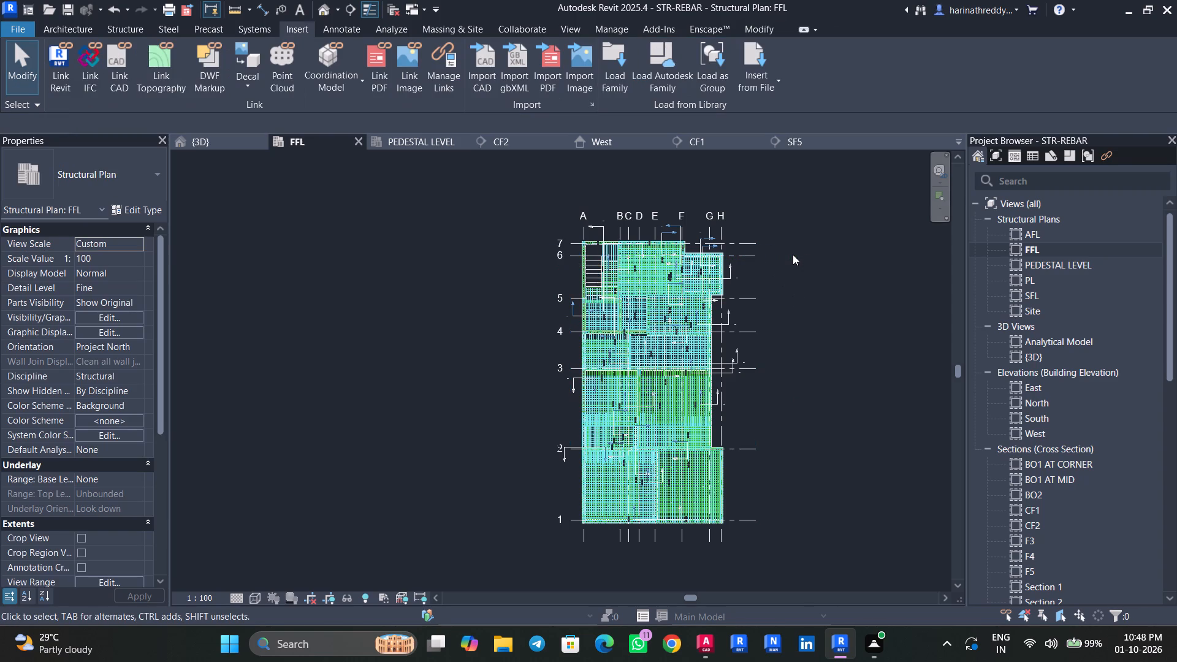
# Open the AFL structural plan with the whole footing layout and its grid dimensions in view.
pyautogui.scroll(1, 565, 461)
pyautogui.scroll(-1, 565, 461)
pyautogui.scroll(2, 565, 461)
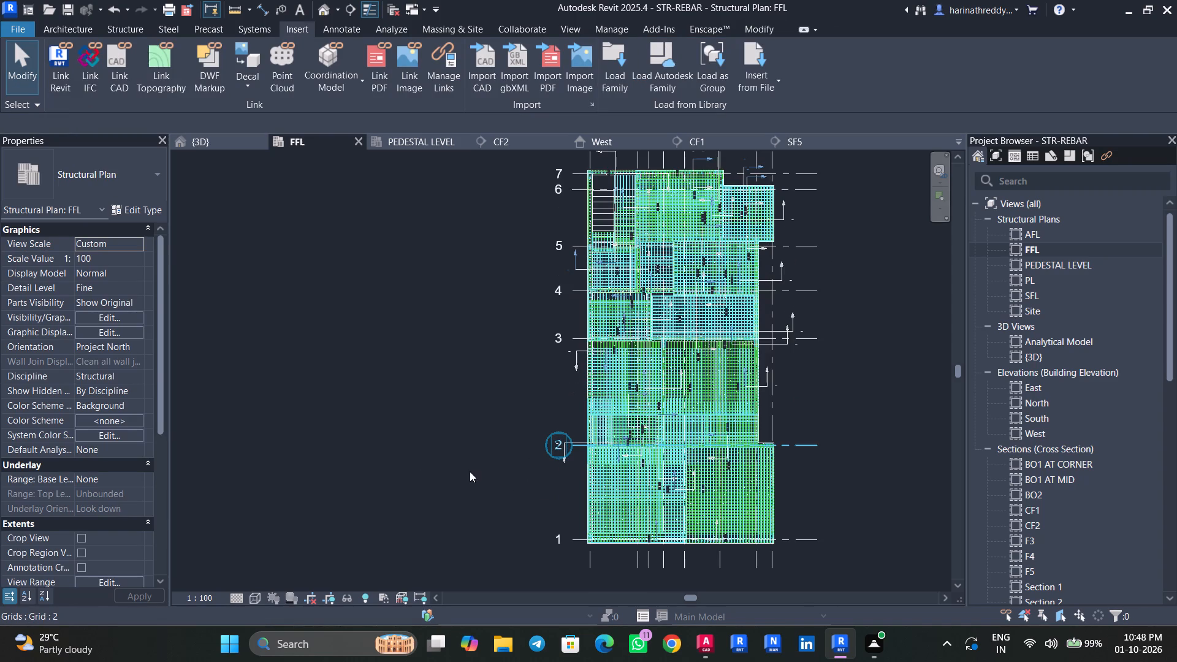
pyautogui.doubleClick(1037, 237)
pyautogui.scroll(4, 679, 333)
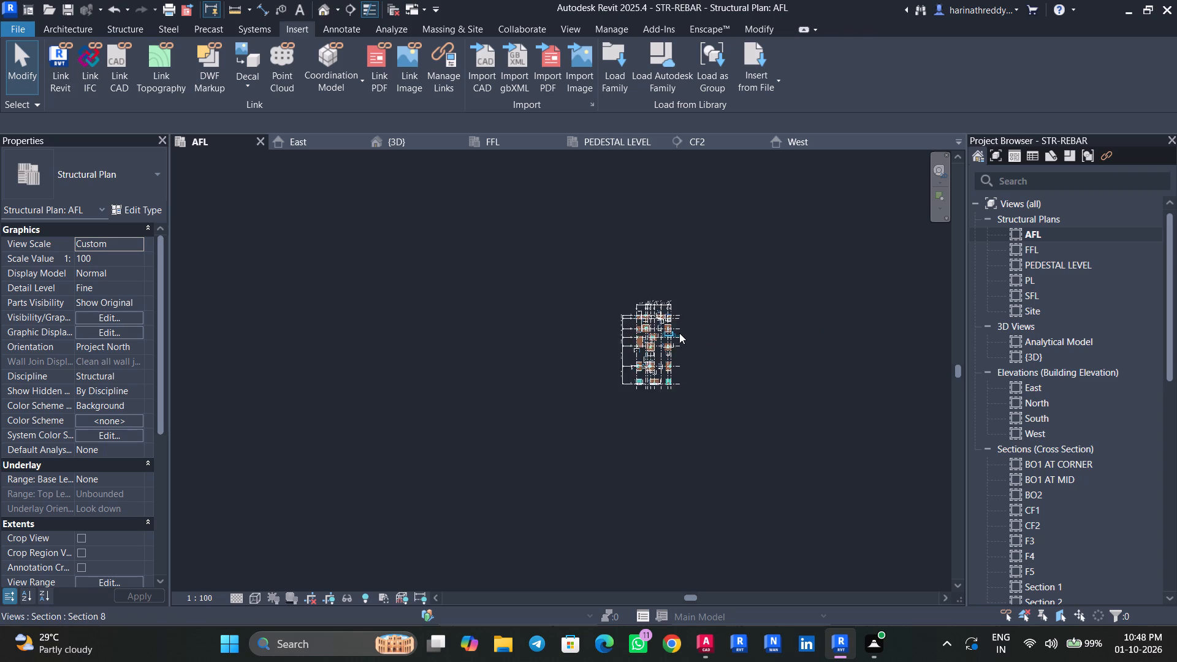
pyautogui.scroll(7, 679, 333)
pyautogui.moveTo(728, 355); pyautogui.dragTo(734, 365, button='middle')
pyautogui.scroll(2, 734, 365)
pyautogui.moveTo(734, 365); pyautogui.dragTo(753, 376, button='middle')
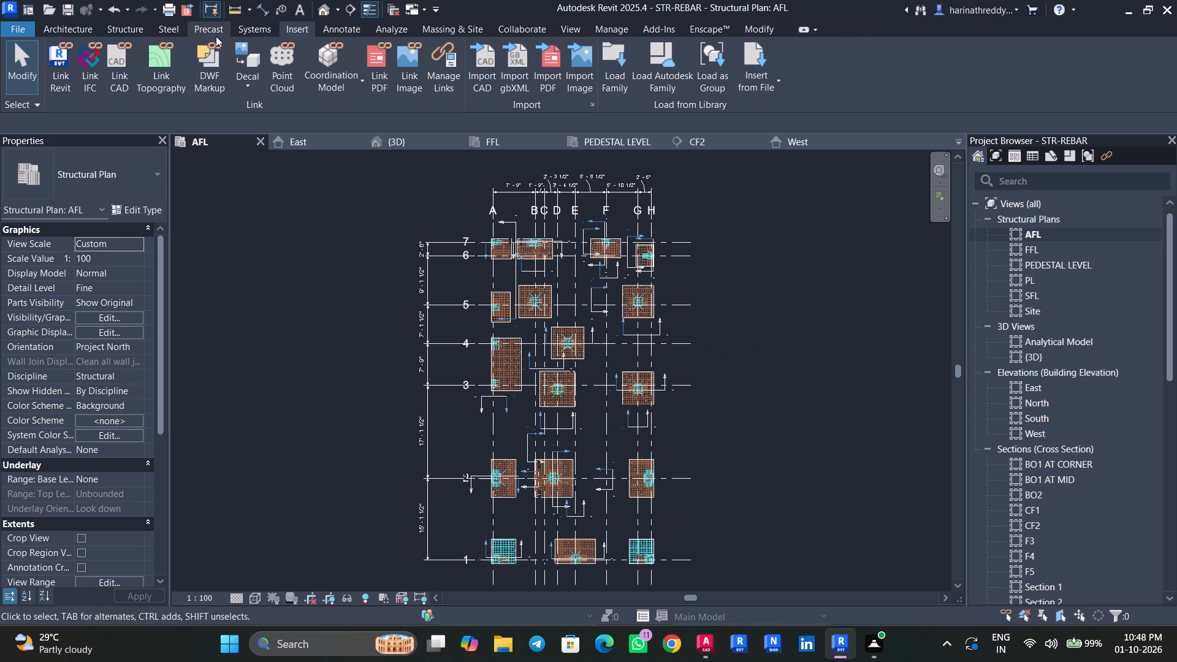
# Export the current AFL plan as the PDF STR-REBAR to the Downloads folder, with ISO A4 page size.
pyautogui.click(191, 12)
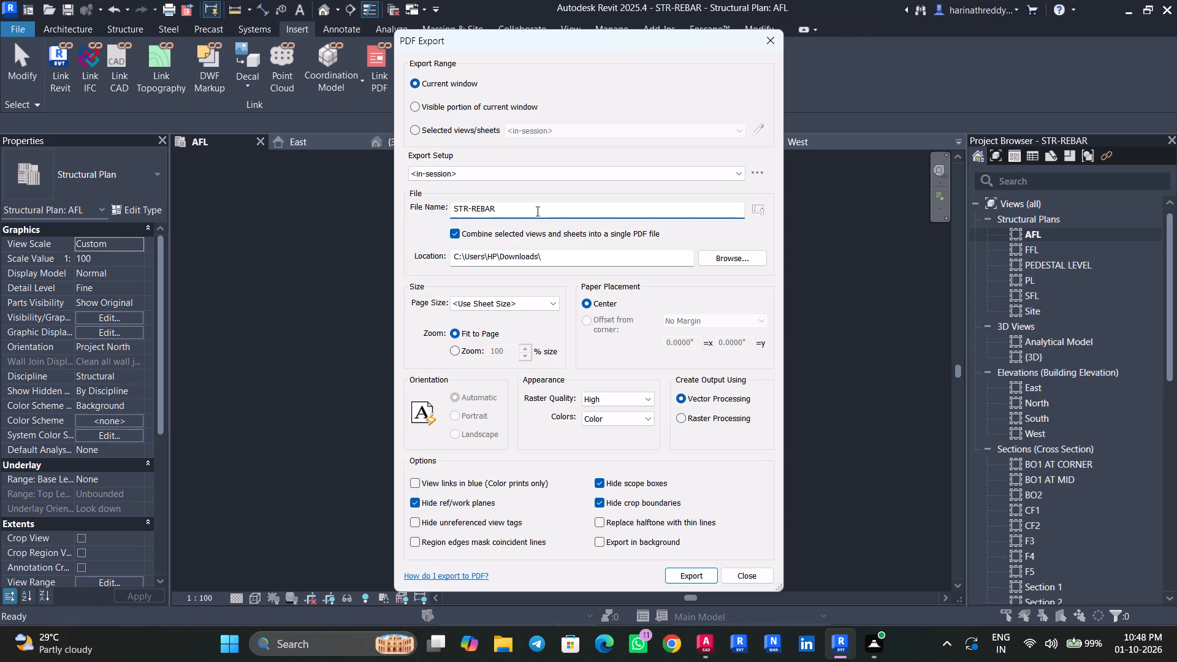
pyautogui.click(536, 211)
pyautogui.click(531, 210)
pyautogui.click(728, 260)
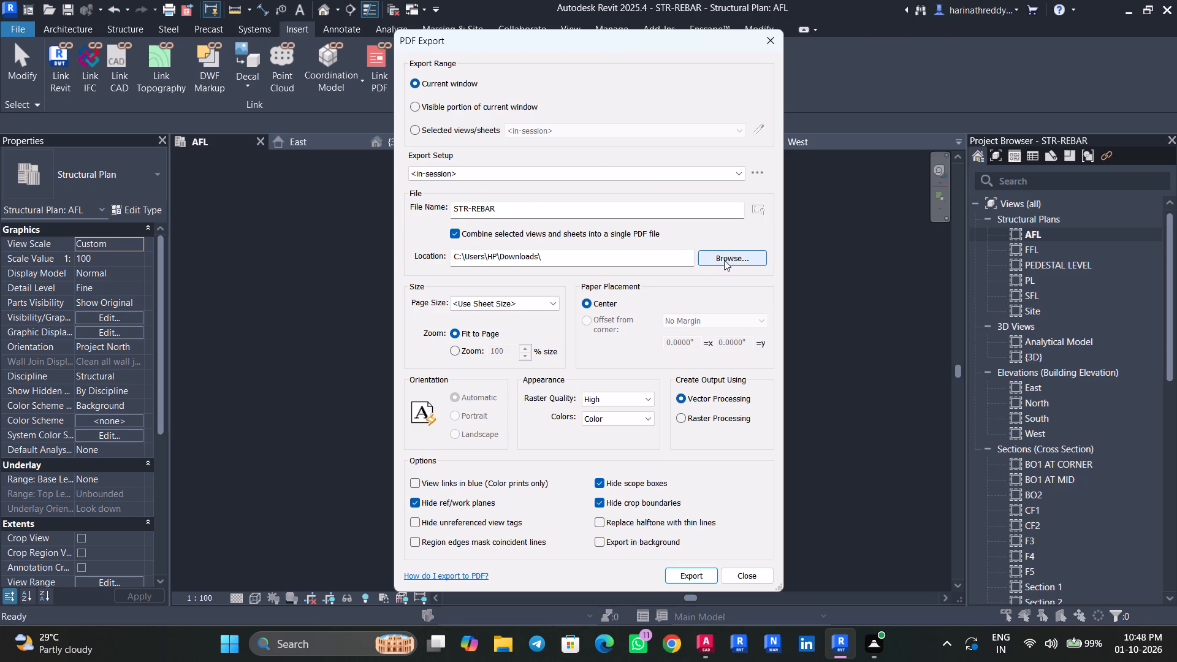
pyautogui.click(937, 133)
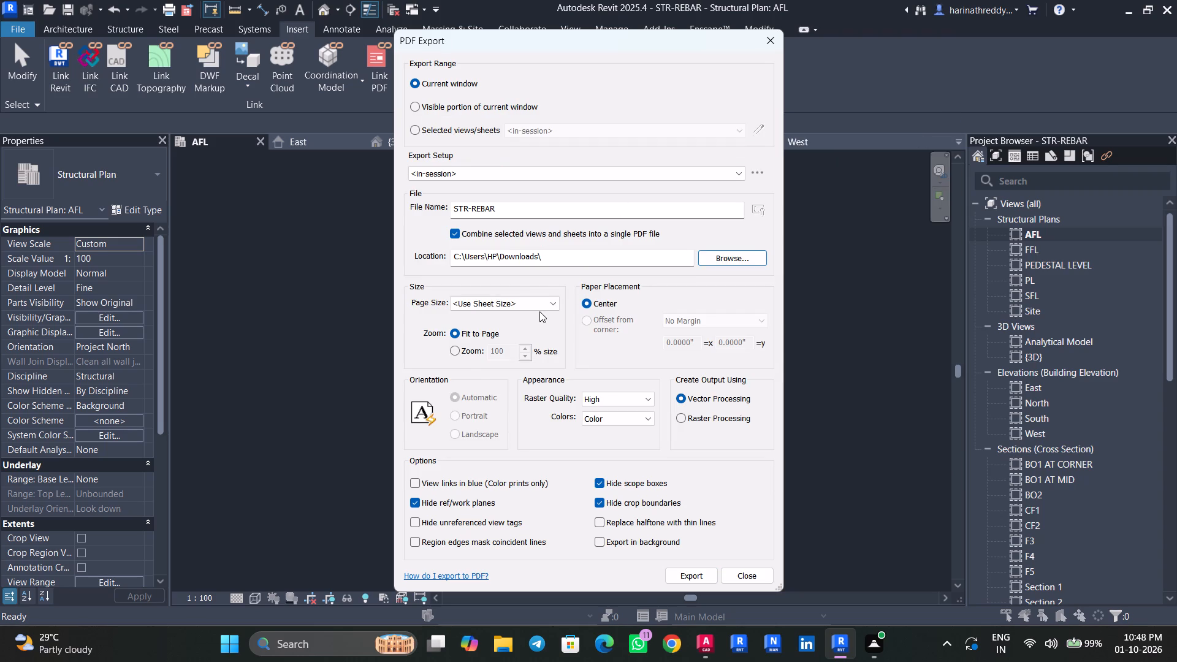
pyautogui.click(528, 301)
pyautogui.click(497, 376)
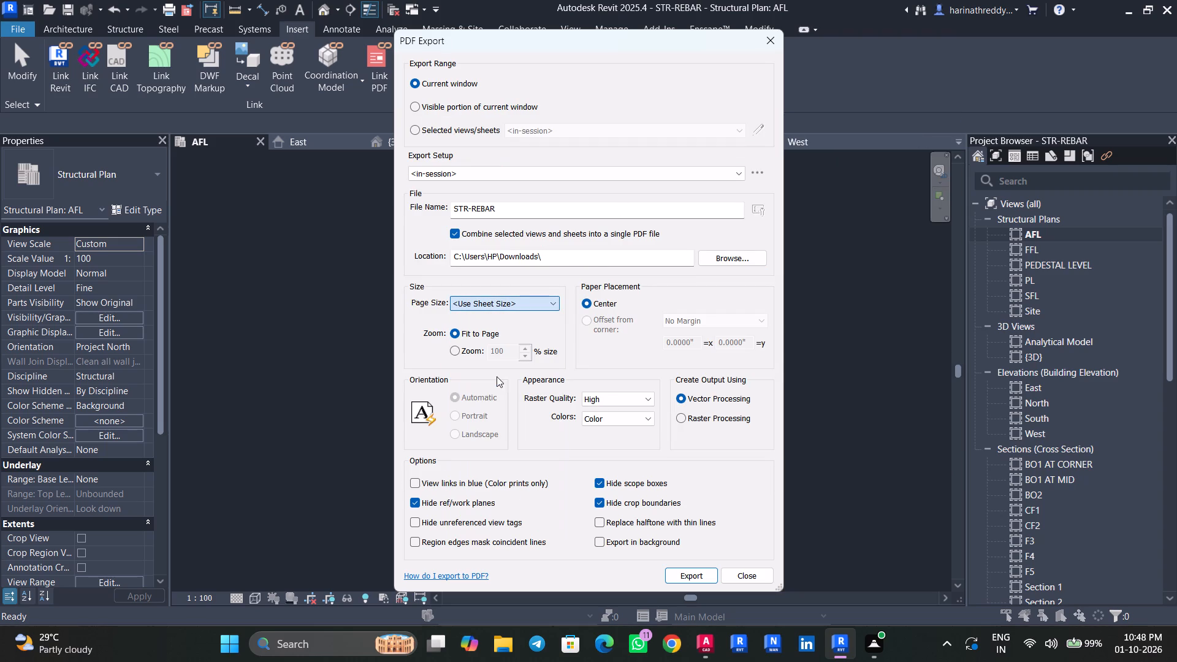
pyautogui.click(676, 579)
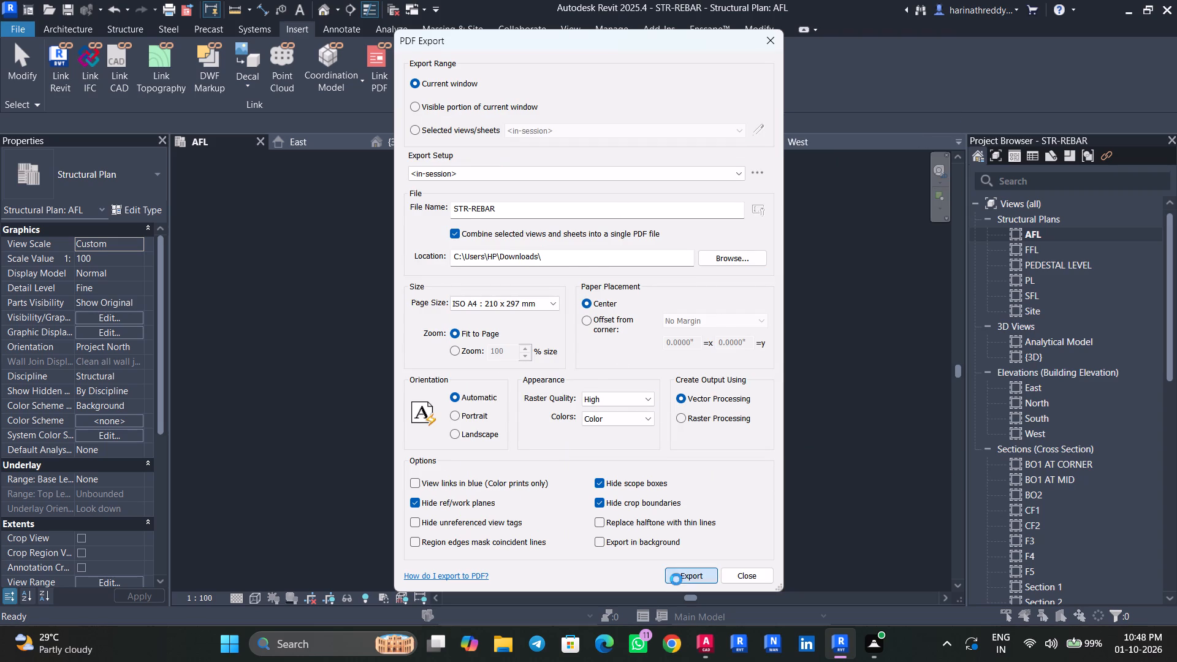
pyautogui.click(625, 337)
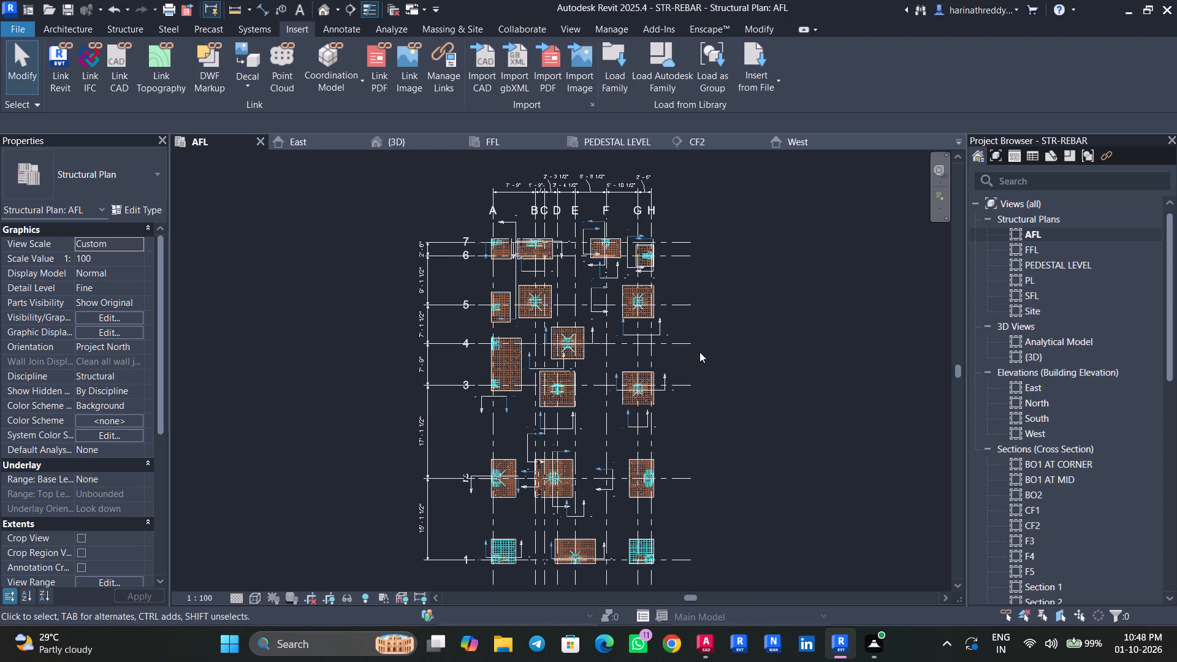
# Hide the Sections annotation category in the AFL plan's visibility overrides and apply the change.
pyautogui.write('VV')
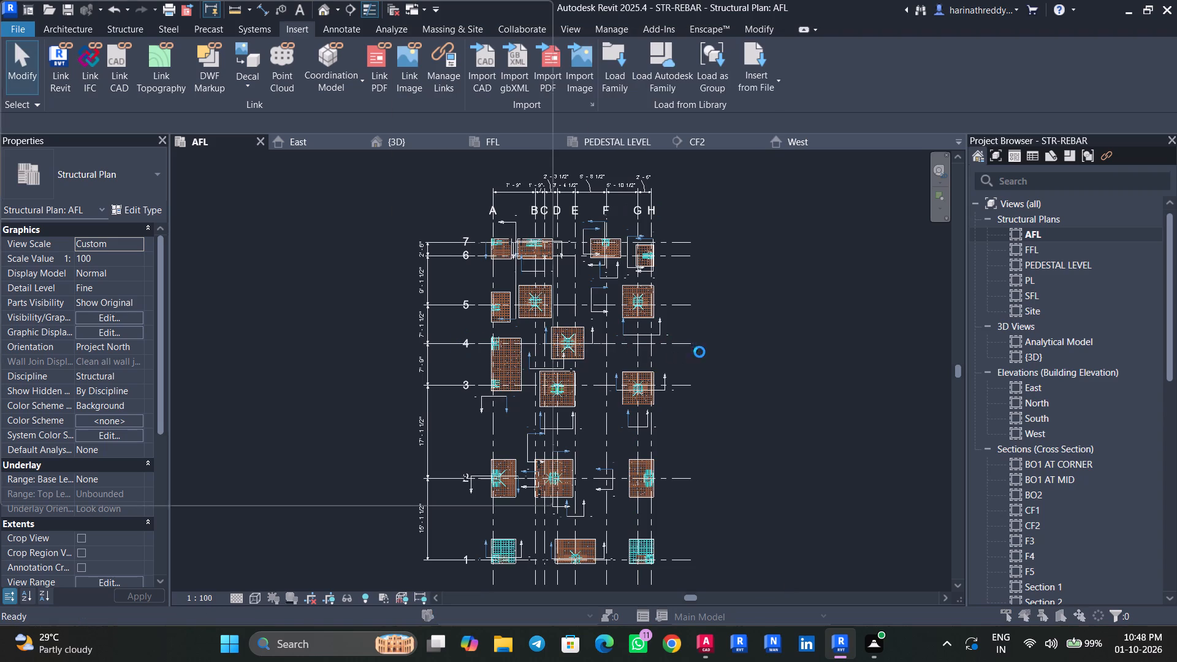
pyautogui.click(508, 303)
pyautogui.press('s')
pyautogui.scroll(-3, 481, 394)
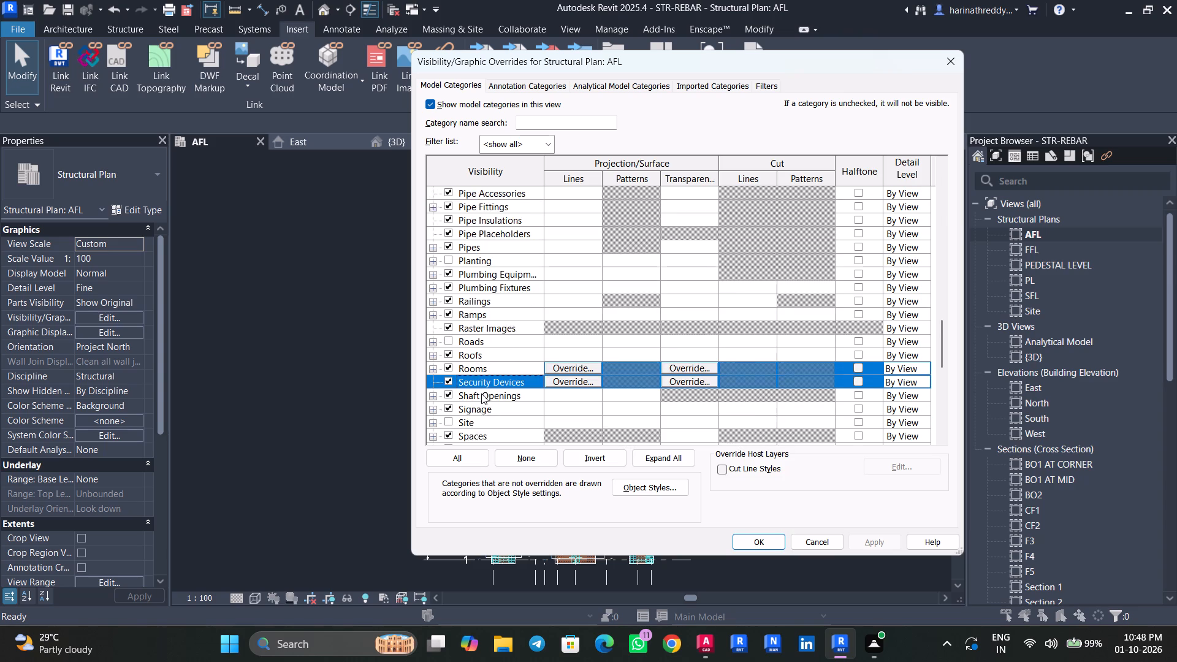
pyautogui.scroll(-4, 481, 394)
pyautogui.click(517, 88)
pyautogui.click(484, 280)
pyautogui.press('s')
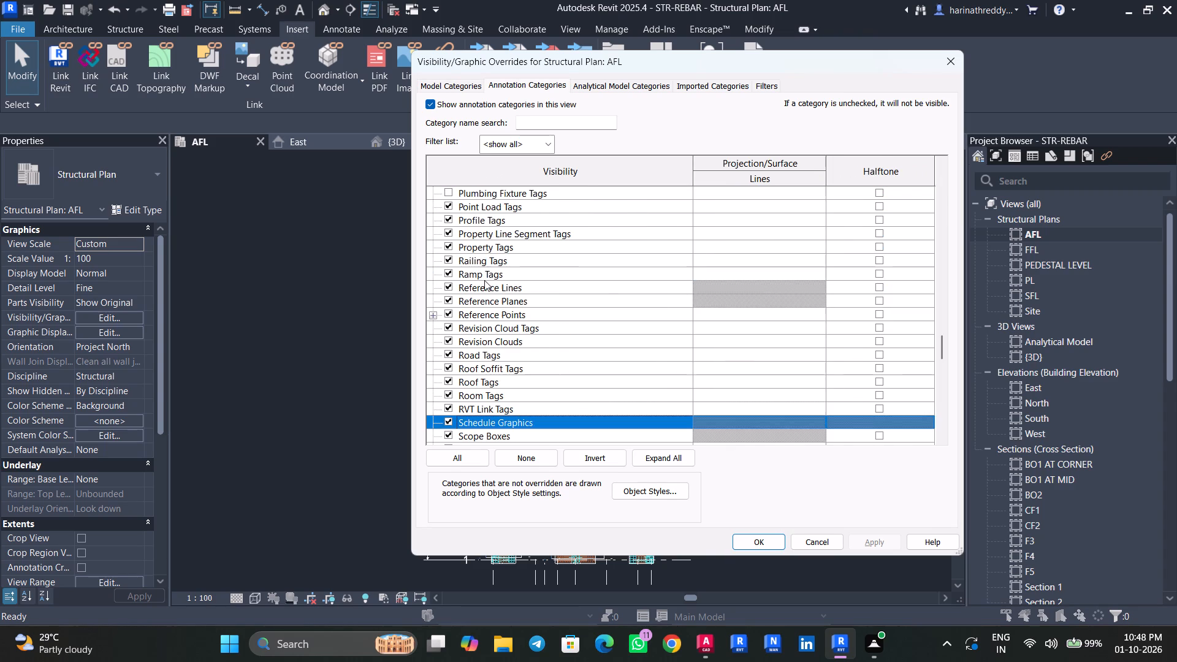
pyautogui.scroll(-6, 471, 415)
pyautogui.click(447, 380)
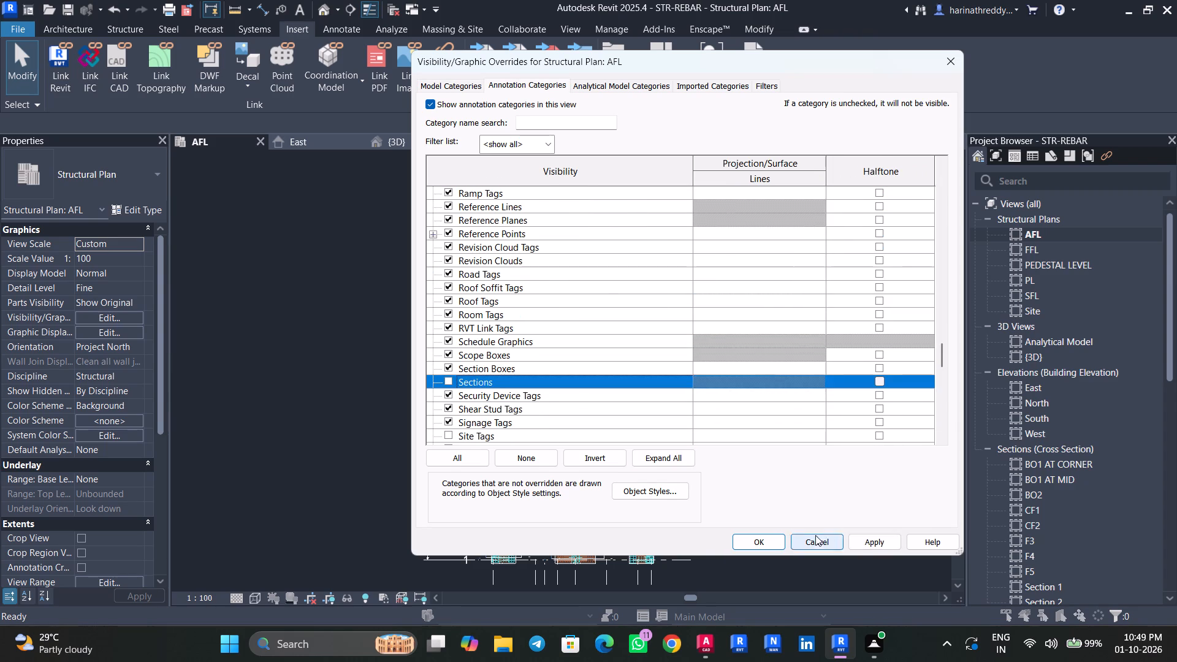
pyautogui.click(861, 543)
pyautogui.click(767, 541)
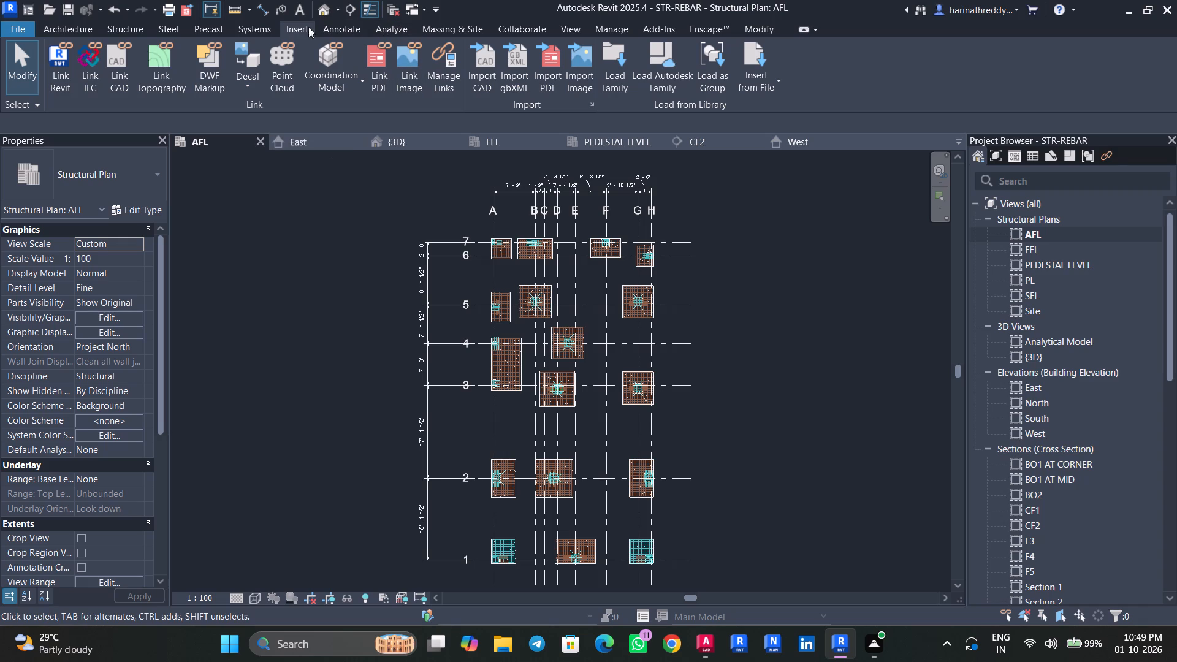
# Export the current AFL plan as a second PDF named STR-REBAR-1, on ISO A4 in Downloads.
pyautogui.click(186, 12)
pyautogui.click(606, 216)
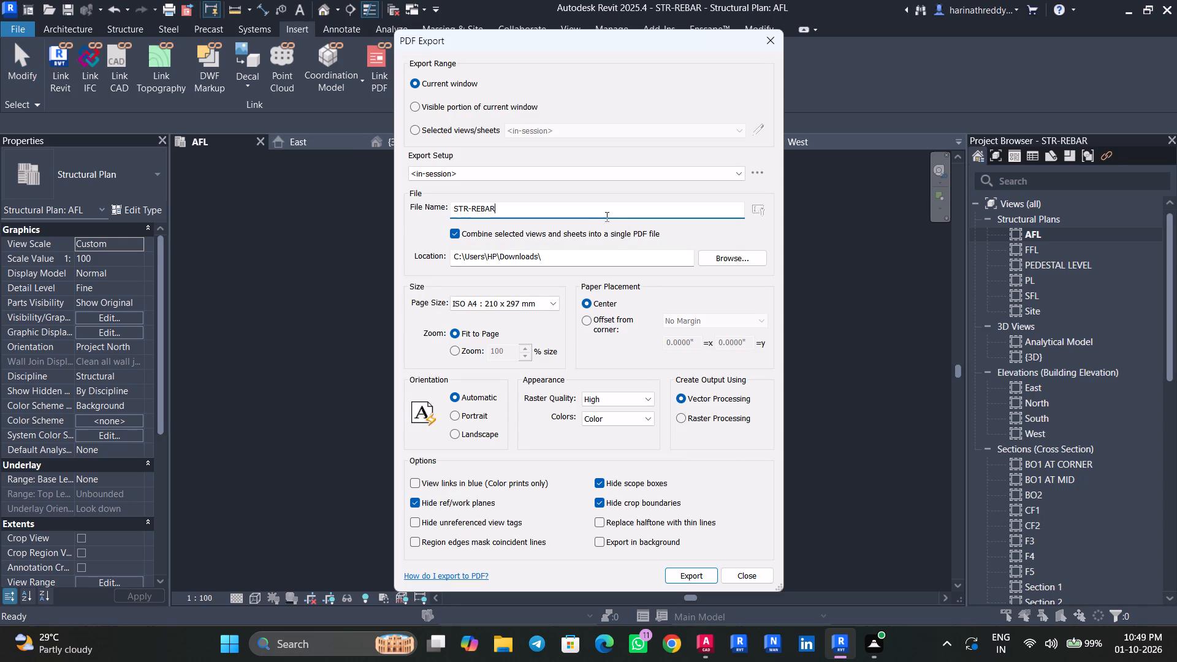
pyautogui.press('-')
pyautogui.press('1')
pyautogui.click(700, 573)
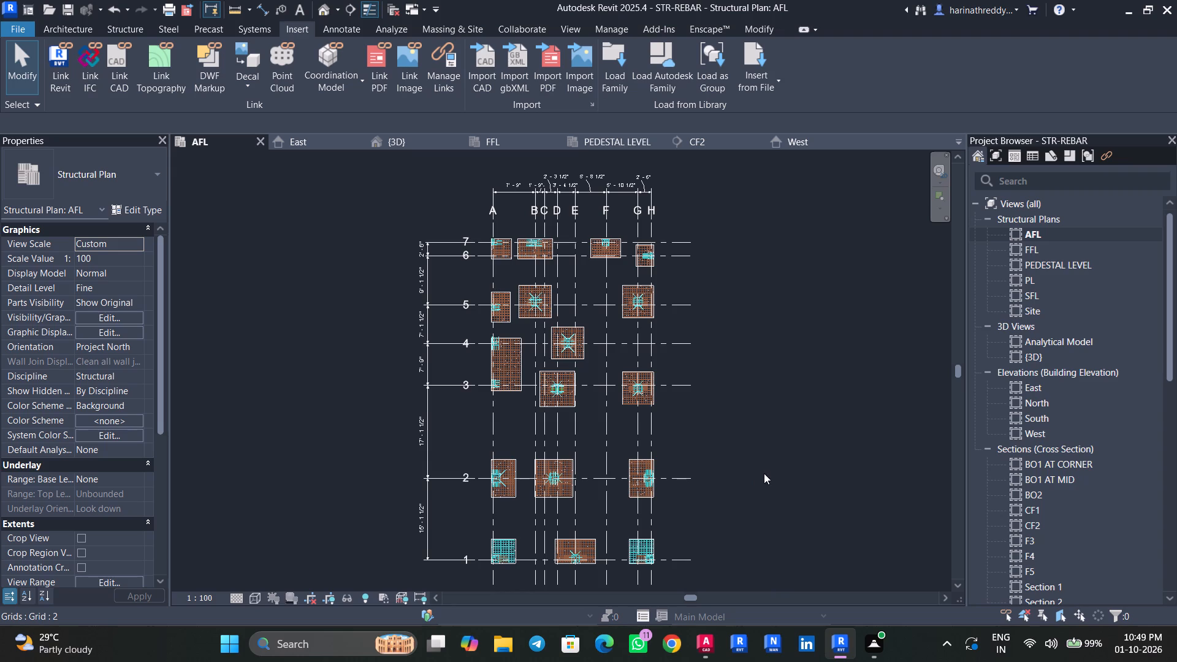
# Save the STR-REBAR project with the AFL plan open.
pyautogui.hotkey('ctrl', 's')
# Open the default 3D view, check the footing and column reinforcement up close, and save the project.
pyautogui.click(325, 9)
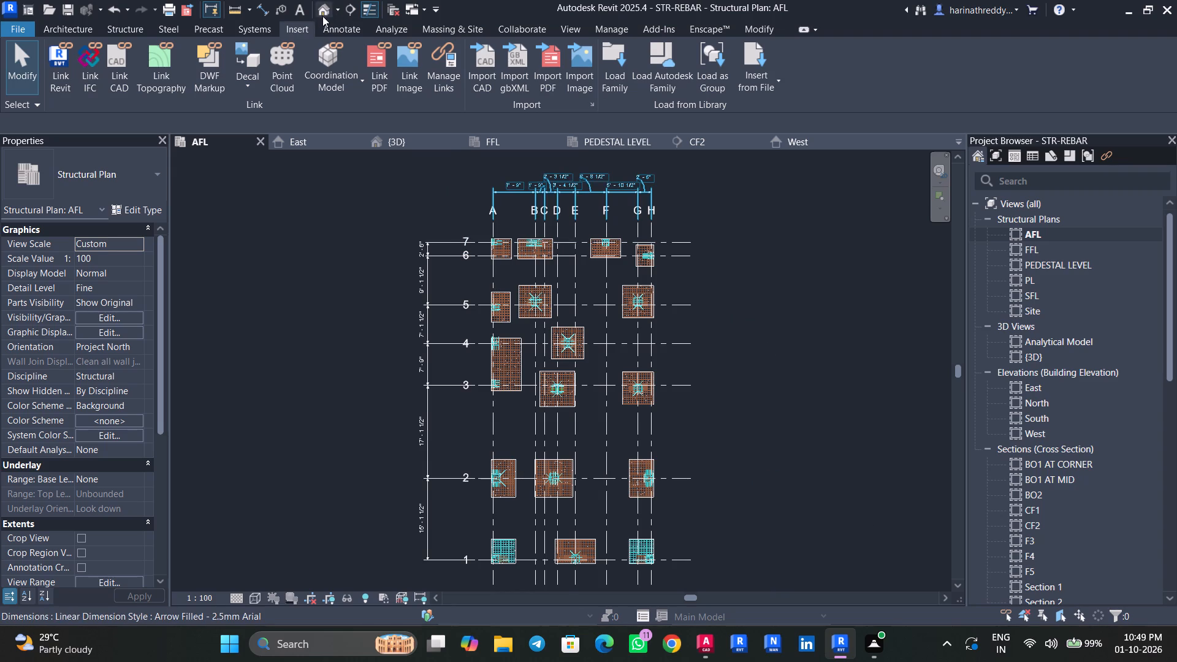
pyautogui.click(322, 13)
pyautogui.scroll(6, 419, 489)
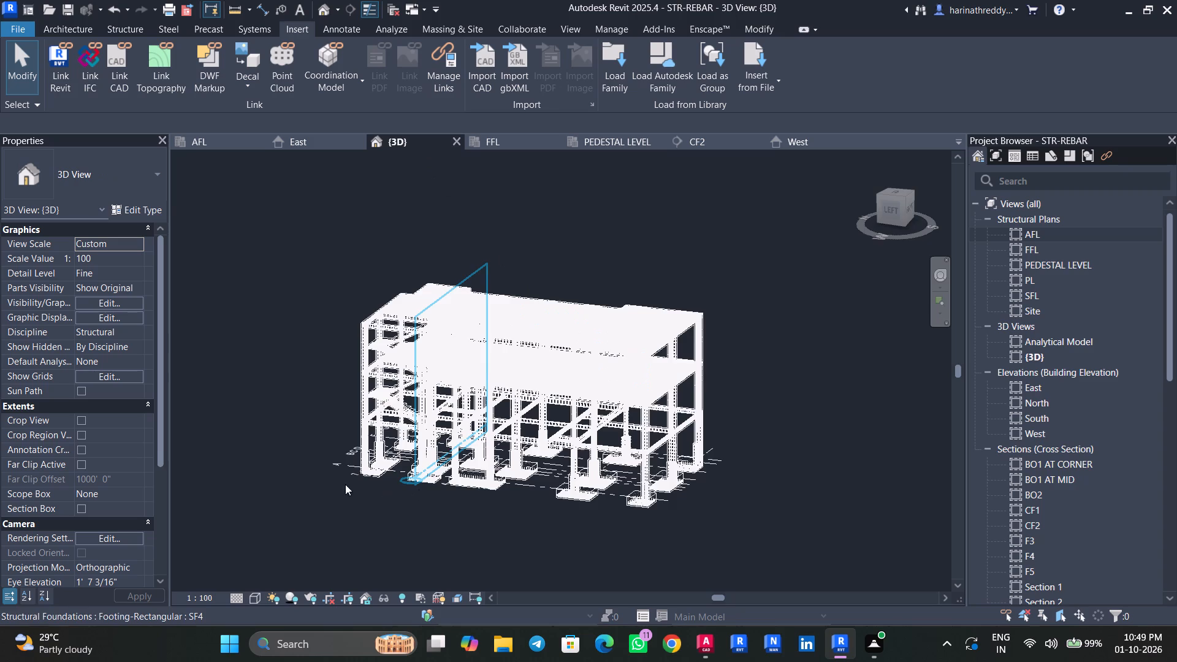
pyautogui.scroll(5, 345, 484)
pyautogui.moveTo(314, 479); pyautogui.dragTo(194, 525, button='middle')
pyautogui.scroll(-5, 194, 525)
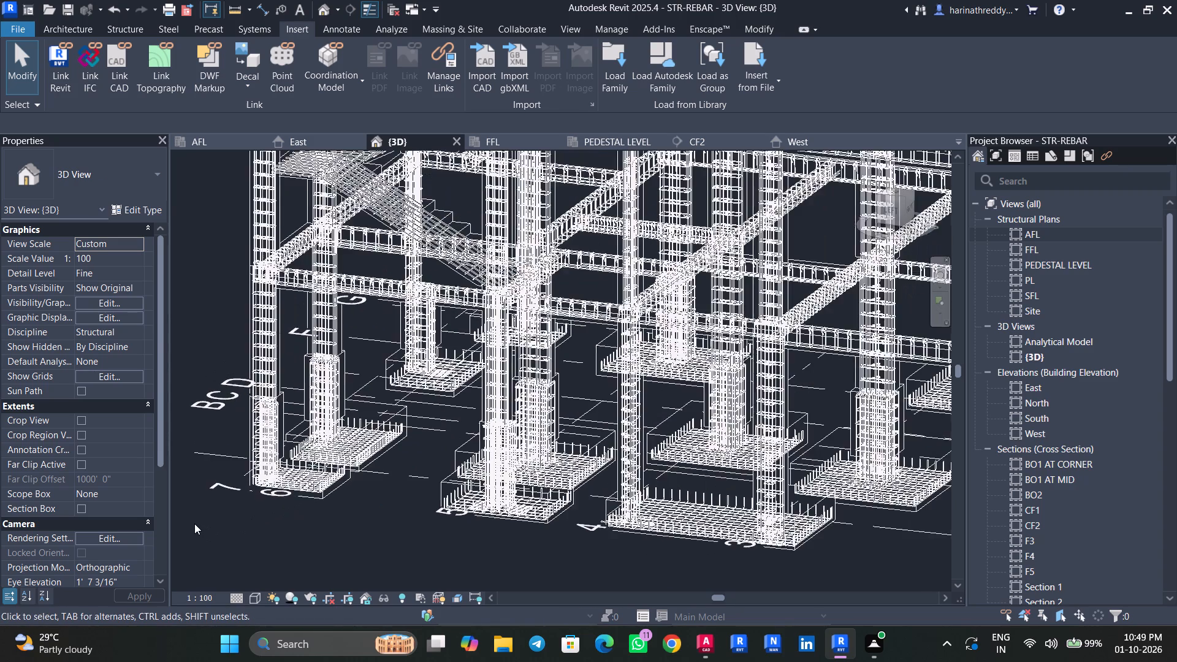
pyautogui.hotkey('ctrl', 's')
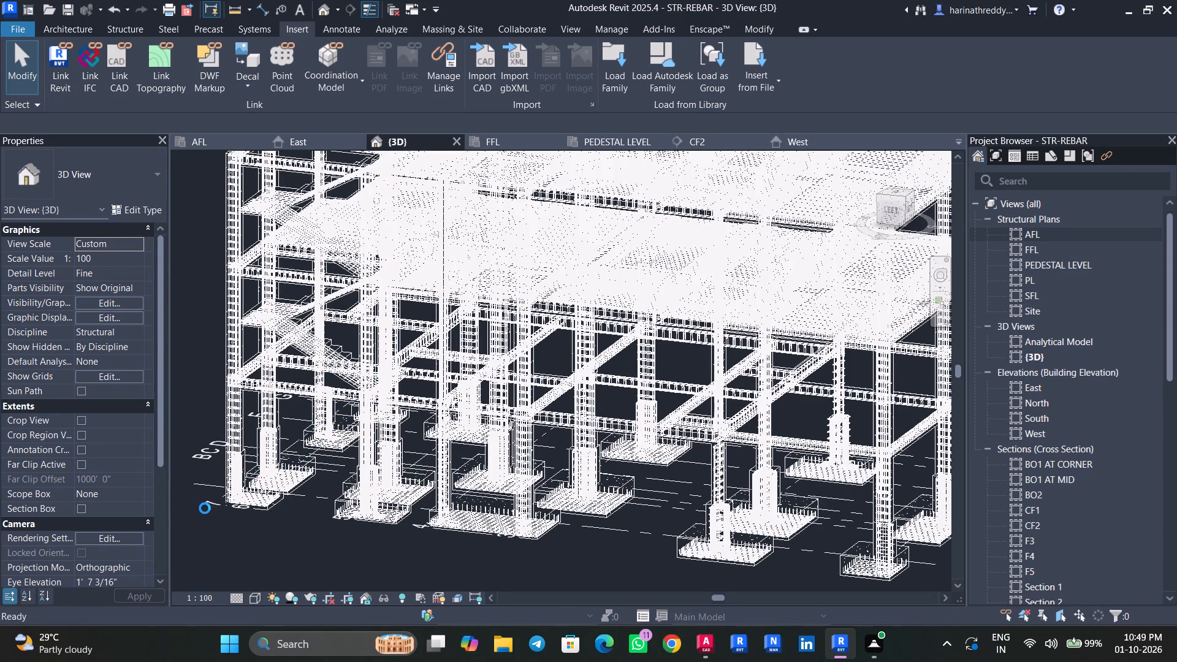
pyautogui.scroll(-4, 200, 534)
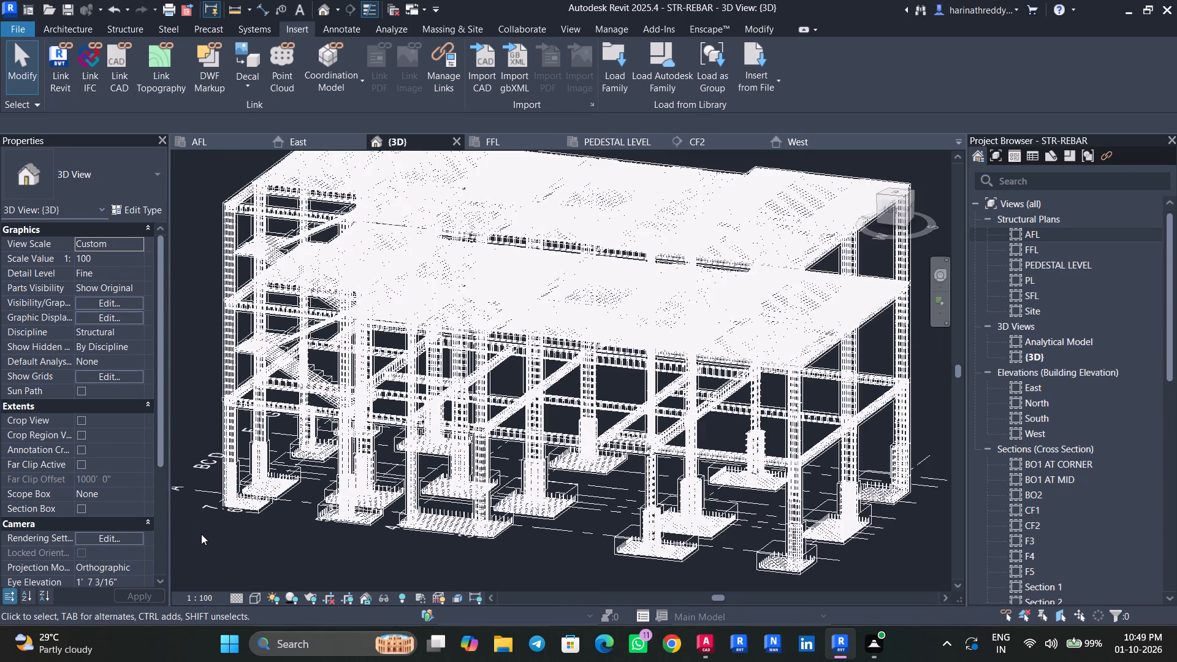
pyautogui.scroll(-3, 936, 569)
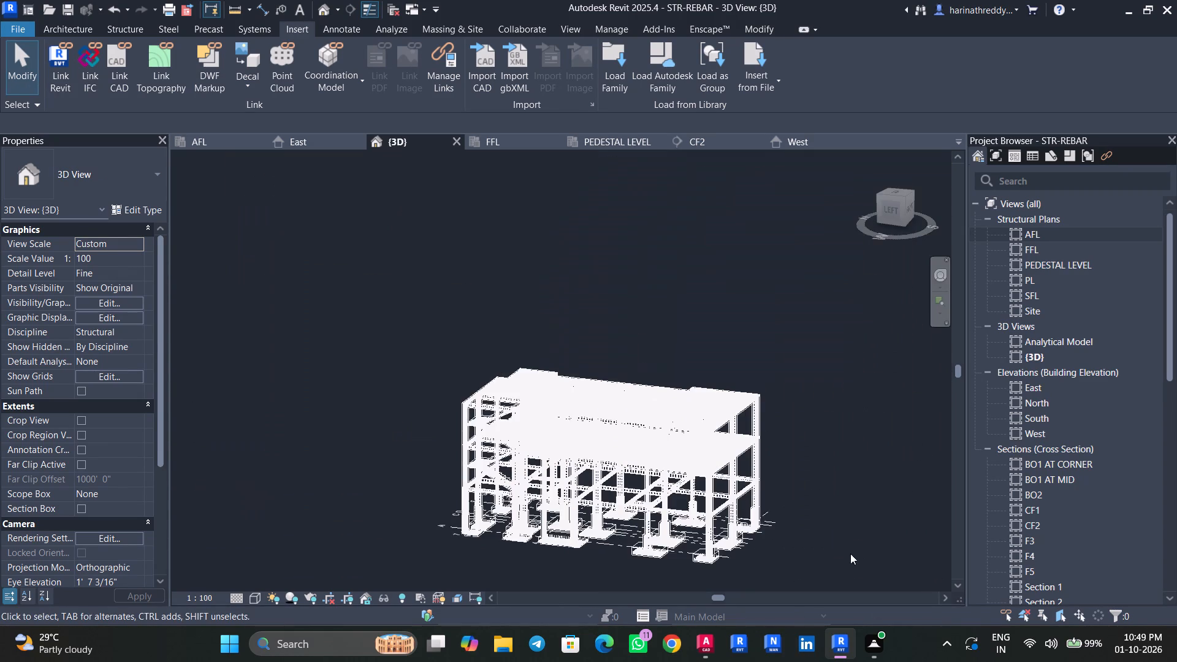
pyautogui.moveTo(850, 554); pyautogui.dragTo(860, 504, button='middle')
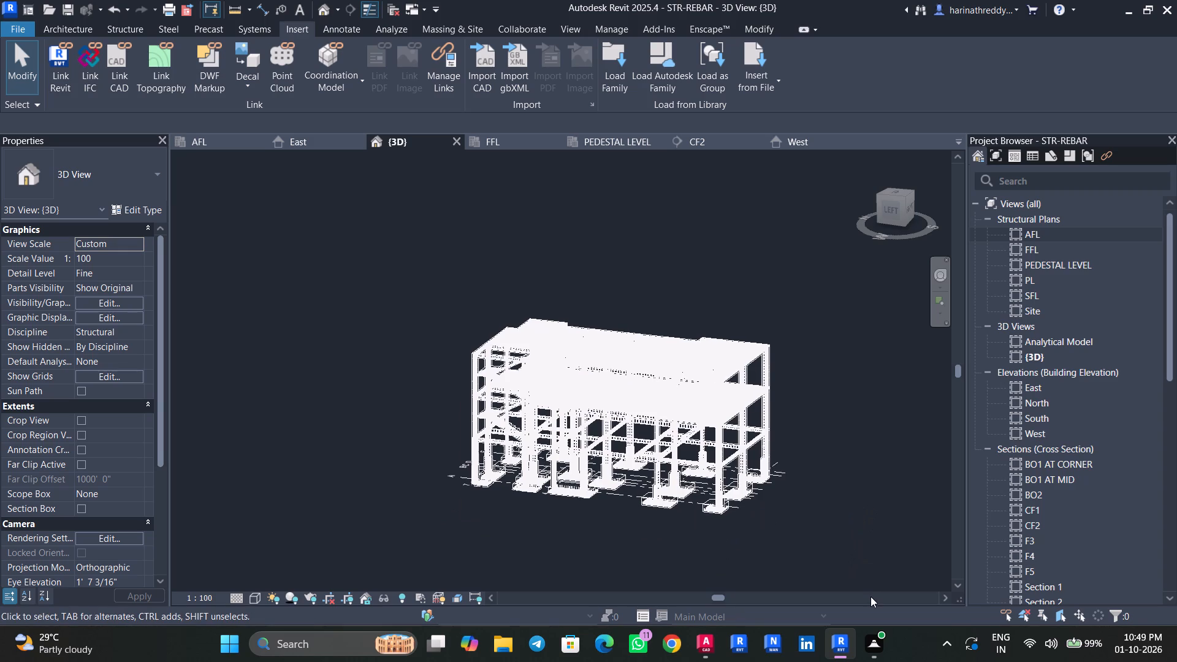